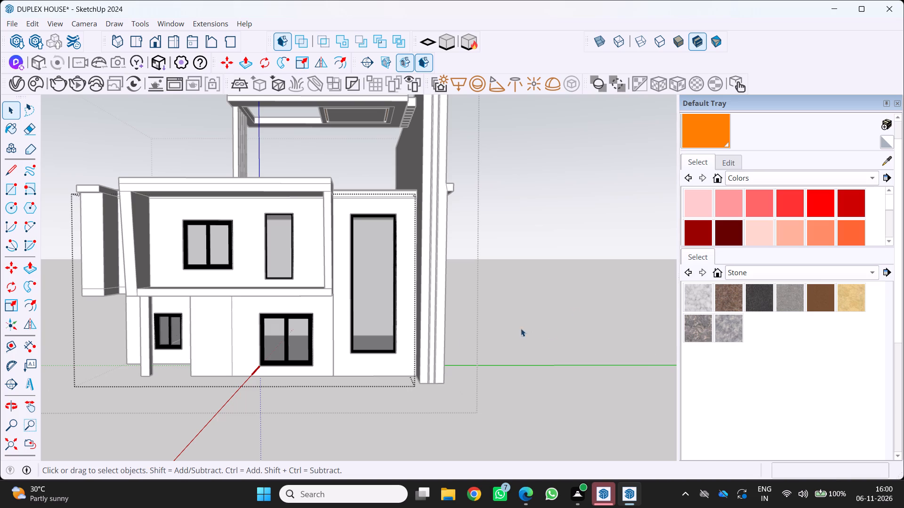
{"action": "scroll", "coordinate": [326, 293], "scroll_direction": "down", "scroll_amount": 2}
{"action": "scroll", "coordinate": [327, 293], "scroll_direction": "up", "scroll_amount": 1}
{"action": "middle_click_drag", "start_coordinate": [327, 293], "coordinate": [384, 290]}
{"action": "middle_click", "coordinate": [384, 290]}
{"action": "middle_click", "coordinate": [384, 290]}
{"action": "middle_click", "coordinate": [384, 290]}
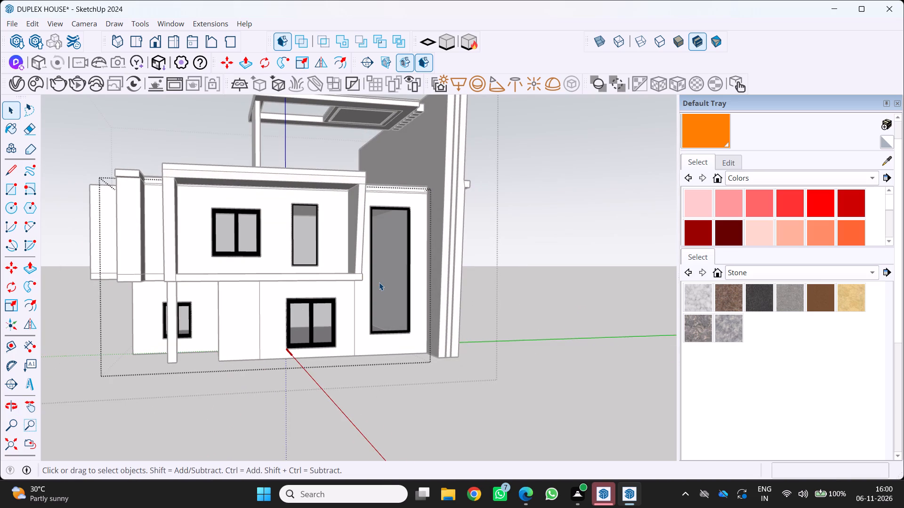
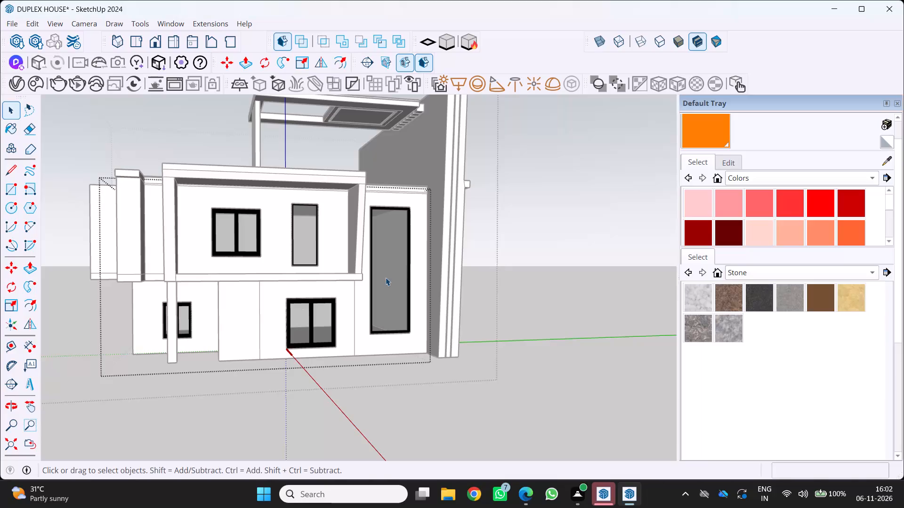
Examine the front facade's windows, projecting balcony frame and supporting column, including the adjoining corner of the house.
{"action": "middle_click_drag", "start_coordinate": [361, 282], "coordinate": [422, 251]}
{"action": "middle_click", "coordinate": [421, 254]}
{"action": "scroll", "coordinate": [288, 286], "scroll_direction": "up", "scroll_amount": 4}
{"action": "middle_click_drag", "start_coordinate": [287, 283], "coordinate": [399, 321]}
{"action": "scroll", "coordinate": [416, 323], "scroll_direction": "up", "scroll_amount": 2}
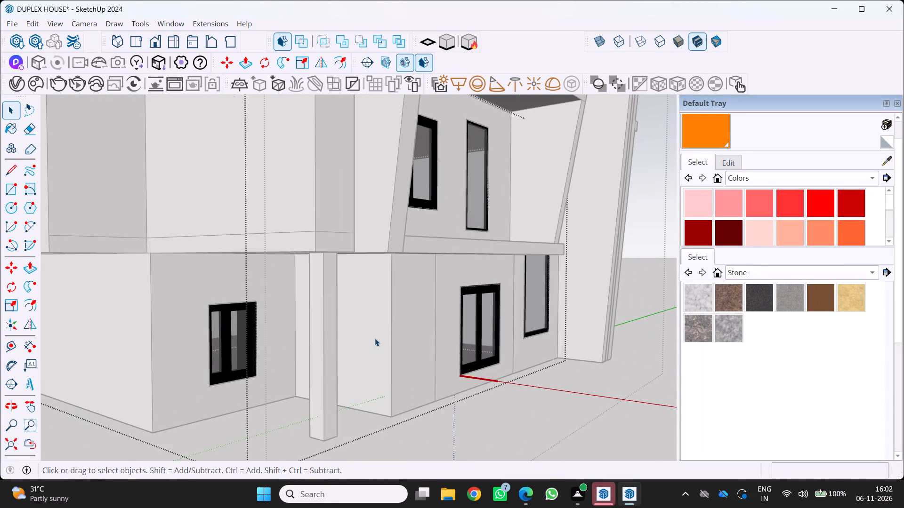
{"action": "scroll", "coordinate": [375, 338], "scroll_direction": "up", "scroll_amount": 1}
{"action": "middle_click_drag", "start_coordinate": [375, 338], "coordinate": [558, 300]}
{"action": "middle_click", "coordinate": [558, 300]}
{"action": "middle_click", "coordinate": [558, 300]}
{"action": "middle_click_drag", "start_coordinate": [535, 304], "coordinate": [529, 304]}
{"action": "middle_click_drag", "start_coordinate": [514, 306], "coordinate": [443, 322]}
{"action": "scroll", "coordinate": [435, 322], "scroll_direction": "down", "scroll_amount": 5}
{"action": "middle_click", "coordinate": [429, 321]}
{"action": "middle_click_drag", "start_coordinate": [422, 295], "coordinate": [248, 343]}
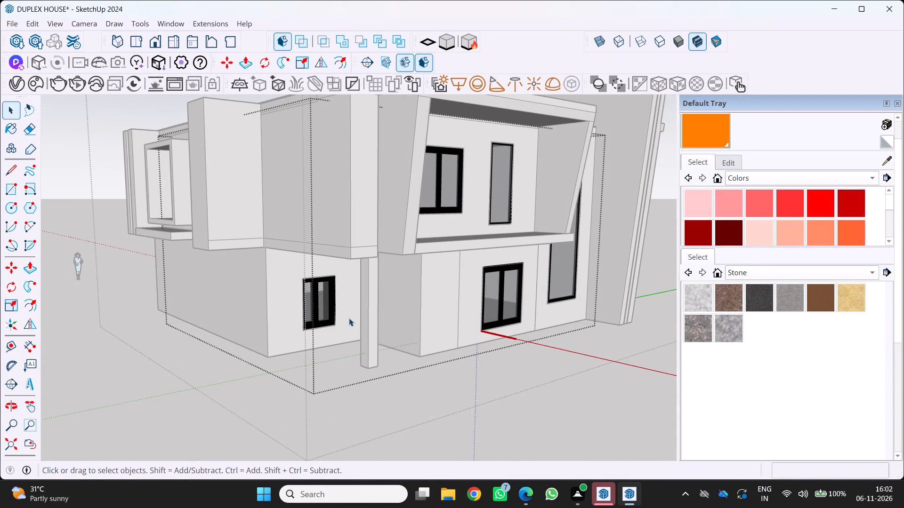
{"action": "scroll", "coordinate": [343, 315], "scroll_direction": "down", "scroll_amount": 3}
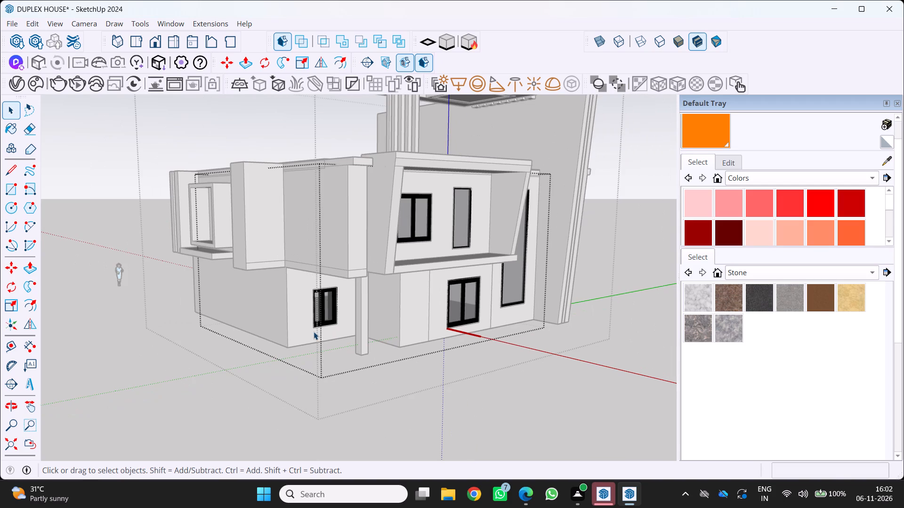
{"action": "scroll", "coordinate": [312, 334], "scroll_direction": "down", "scroll_amount": 2}
{"action": "middle_click_drag", "start_coordinate": [309, 340], "coordinate": [315, 350]}
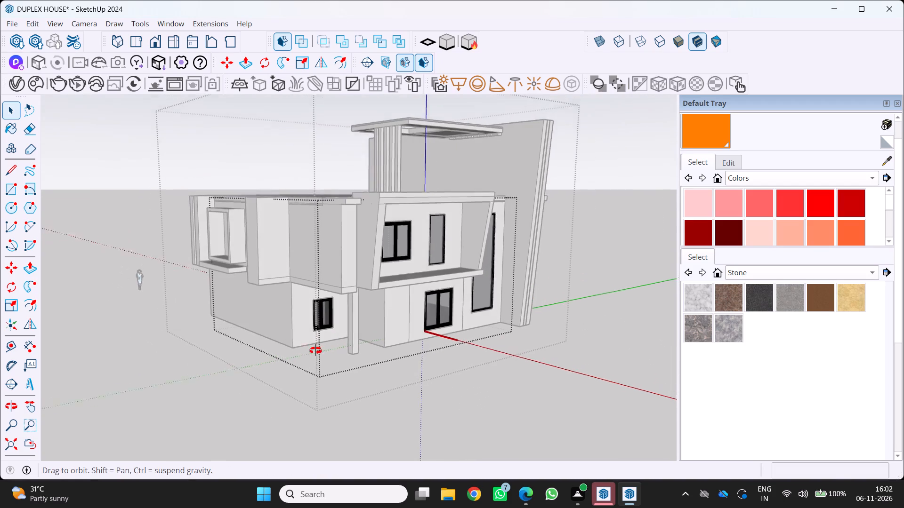
{"action": "middle_click_drag", "start_coordinate": [315, 350], "coordinate": [319, 358]}
{"action": "middle_click", "coordinate": [320, 358]}
Examine the roof level of the house, including the canopy on its vertical fins and the tall slanted side wall.
{"action": "scroll", "coordinate": [410, 134], "scroll_direction": "up", "scroll_amount": 1}
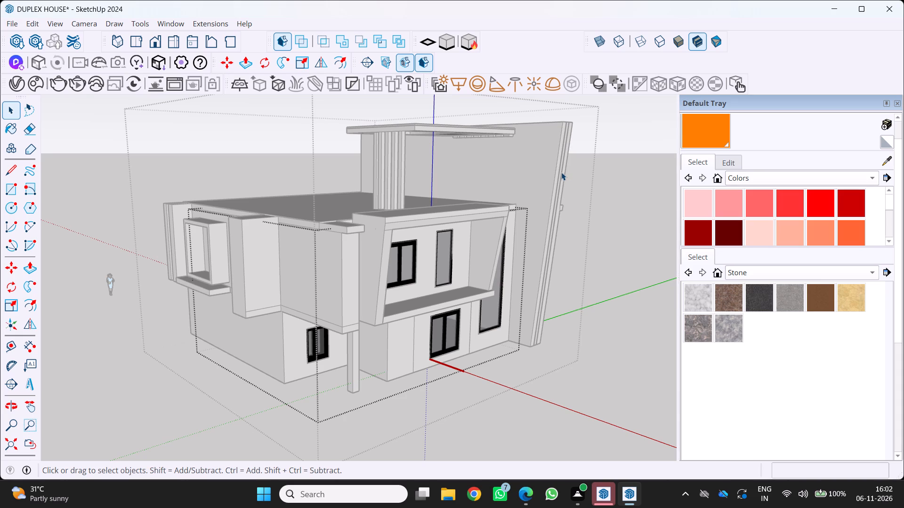
{"action": "scroll", "coordinate": [418, 262], "scroll_direction": "down", "scroll_amount": 1}
{"action": "middle_click", "coordinate": [401, 264]}
{"action": "middle_click_drag", "start_coordinate": [402, 264], "coordinate": [426, 259]}
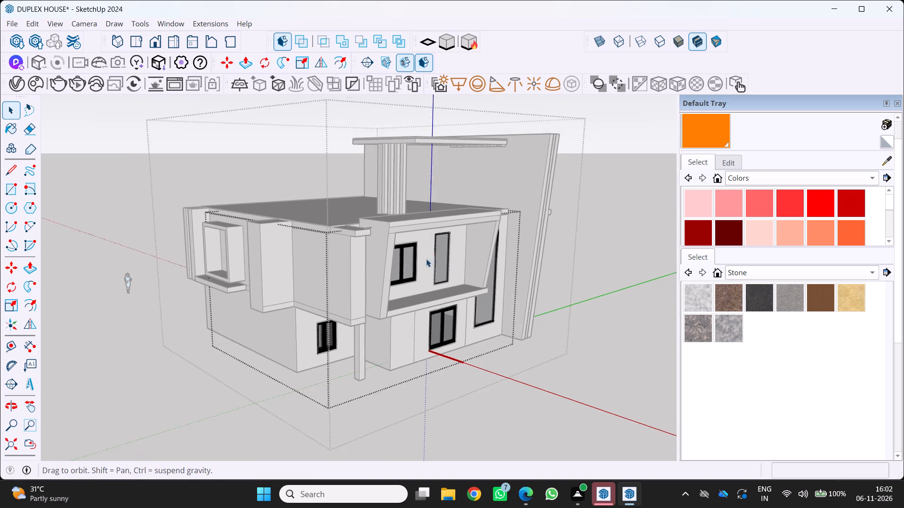
{"action": "middle_click", "coordinate": [423, 260]}
{"action": "middle_click_drag", "start_coordinate": [426, 259], "coordinate": [435, 246]}
{"action": "middle_click_drag", "start_coordinate": [426, 259], "coordinate": [419, 260]}
{"action": "middle_click_drag", "start_coordinate": [435, 245], "coordinate": [431, 240]}
{"action": "middle_click_drag", "start_coordinate": [431, 239], "coordinate": [427, 235]}
{"action": "middle_click", "coordinate": [425, 233]}
{"action": "middle_click", "coordinate": [418, 225]}
{"action": "scroll", "coordinate": [418, 225], "scroll_direction": "up", "scroll_amount": 1}
{"action": "scroll", "coordinate": [375, 217], "scroll_direction": "up", "scroll_amount": 1}
{"action": "scroll", "coordinate": [519, 207], "scroll_direction": "up", "scroll_amount": 1}
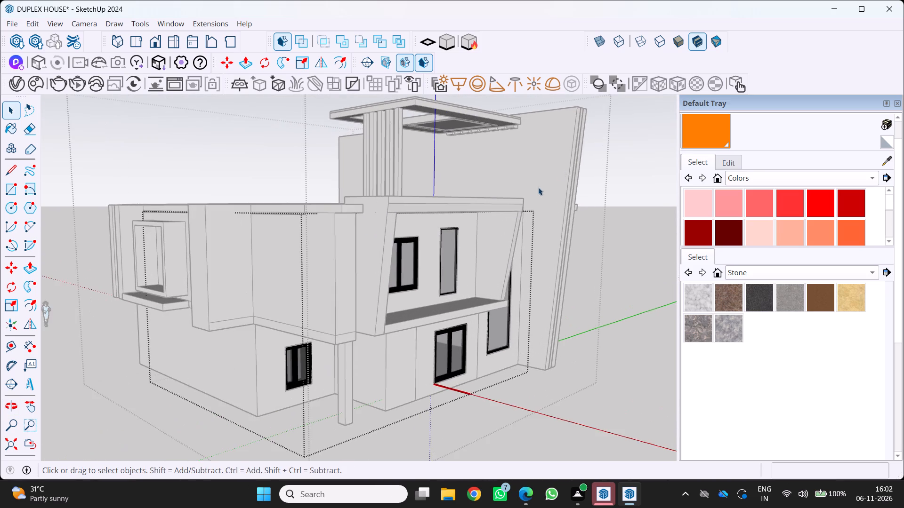
{"action": "scroll", "coordinate": [605, 107], "scroll_direction": "up", "scroll_amount": 1}
{"action": "middle_click_drag", "start_coordinate": [605, 105], "coordinate": [596, 135]}
{"action": "scroll", "coordinate": [592, 112], "scroll_direction": "up", "scroll_amount": 3}
{"action": "scroll", "coordinate": [532, 270], "scroll_direction": "down", "scroll_amount": 2}
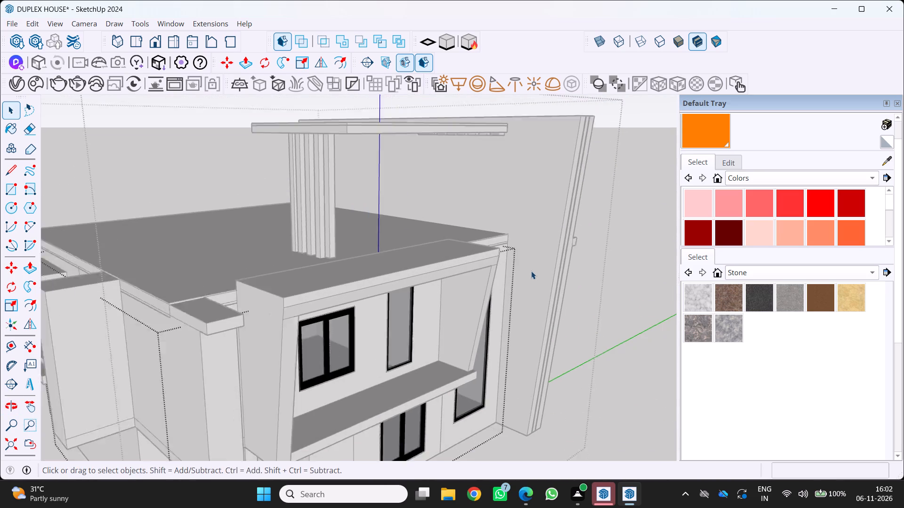
{"action": "scroll", "coordinate": [531, 271], "scroll_direction": "down", "scroll_amount": 3}
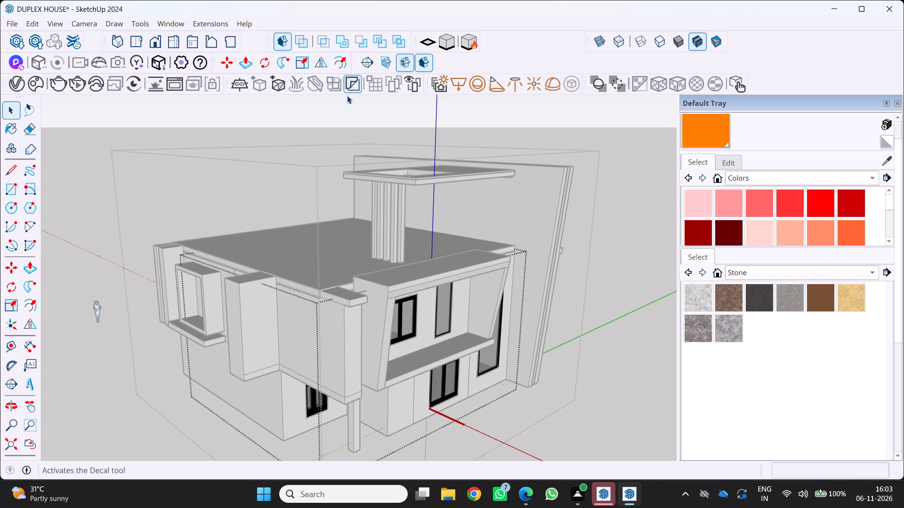
Close the nested house groups open for editing and return to the top level of the model.
{"action": "scroll", "coordinate": [308, 298], "scroll_direction": "down", "scroll_amount": 1}
{"action": "middle_click_drag", "start_coordinate": [330, 310], "coordinate": [337, 308]}
{"action": "middle_click", "coordinate": [338, 308]}
{"action": "middle_click", "coordinate": [580, 238]}
{"action": "scroll", "coordinate": [580, 238], "scroll_direction": "down", "scroll_amount": 3}
{"action": "scroll", "coordinate": [365, 275], "scroll_direction": "down", "scroll_amount": 2}
{"action": "scroll", "coordinate": [379, 297], "scroll_direction": "up", "scroll_amount": 1}
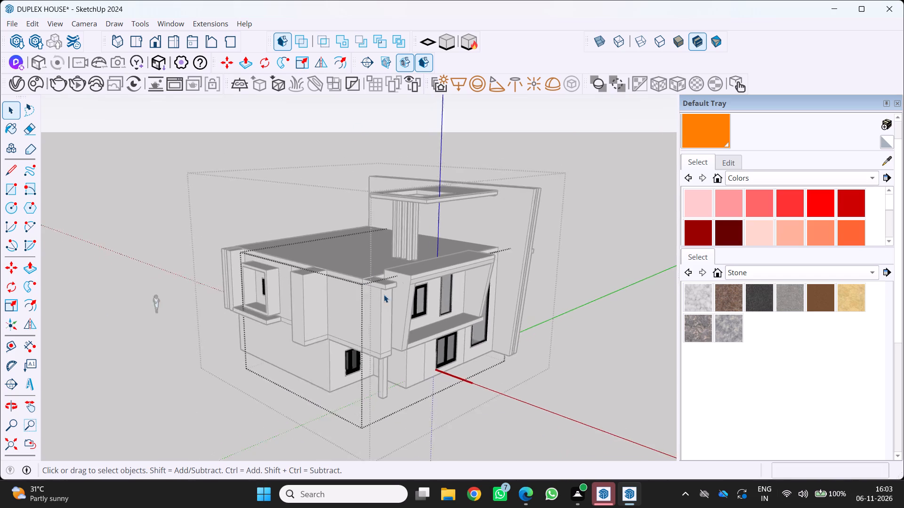
{"action": "scroll", "coordinate": [384, 294], "scroll_direction": "up", "scroll_amount": 2}
{"action": "left_click", "coordinate": [646, 286]}
{"action": "scroll", "coordinate": [270, 321], "scroll_direction": "up", "scroll_amount": 1}
{"action": "middle_click_drag", "start_coordinate": [276, 317], "coordinate": [284, 315]}
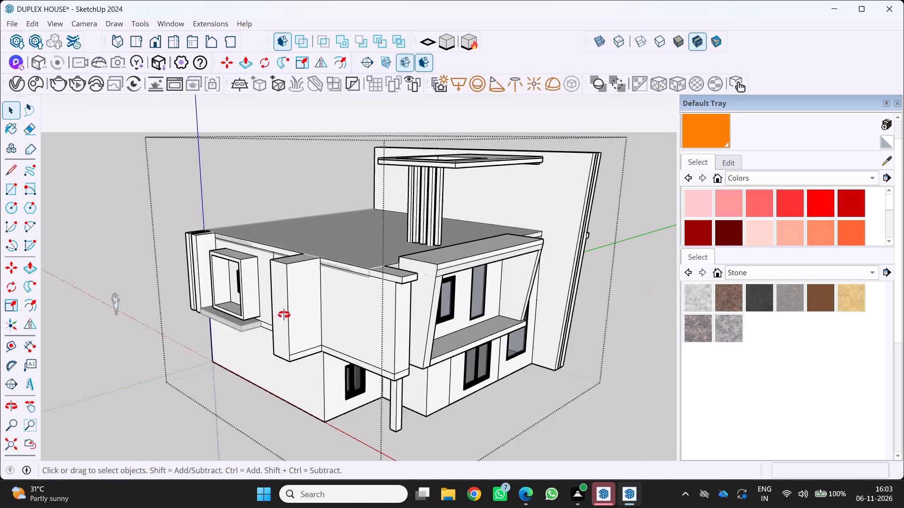
{"action": "middle_click_drag", "start_coordinate": [284, 315], "coordinate": [402, 294]}
{"action": "left_click", "coordinate": [118, 251]}
Examine the side elevation with the framed window and the overall massing of the house from above.
{"action": "middle_click_drag", "start_coordinate": [197, 319], "coordinate": [455, 344]}
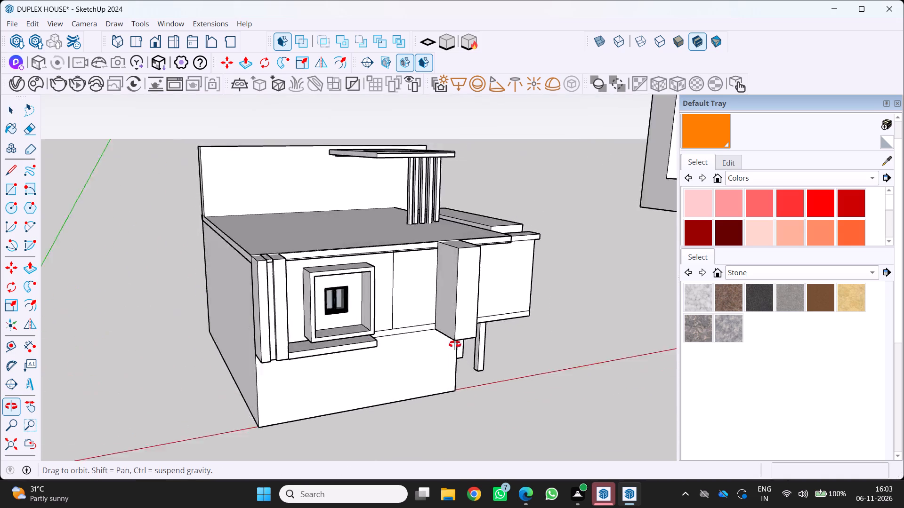
{"action": "middle_click_drag", "start_coordinate": [455, 344], "coordinate": [566, 332]}
{"action": "scroll", "coordinate": [589, 348], "scroll_direction": "down", "scroll_amount": 4}
{"action": "middle_click_drag", "start_coordinate": [534, 316], "coordinate": [141, 386]}
{"action": "middle_click", "coordinate": [139, 387]}
{"action": "scroll", "coordinate": [142, 387], "scroll_direction": "down", "scroll_amount": 8}
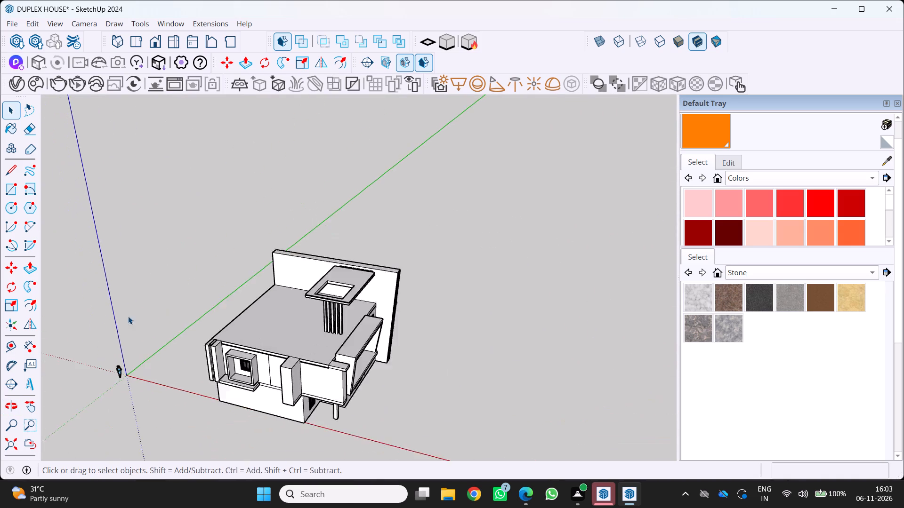
{"action": "scroll", "coordinate": [128, 316], "scroll_direction": "down", "scroll_amount": 13}
{"action": "scroll", "coordinate": [435, 344], "scroll_direction": "up", "scroll_amount": 3}
Examine the separate ribbed slab and upright wall model standing away from the house.
{"action": "middle_click_drag", "start_coordinate": [368, 331], "coordinate": [511, 310]}
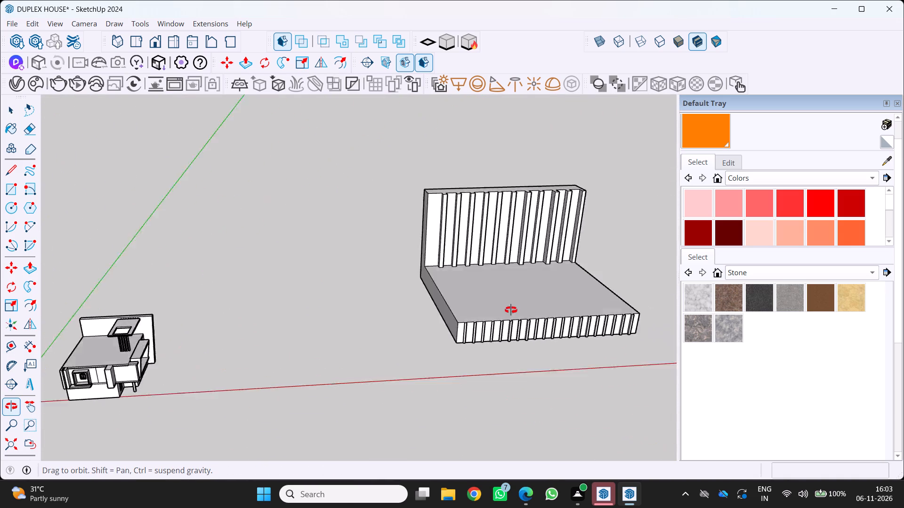
{"action": "middle_click_drag", "start_coordinate": [511, 310], "coordinate": [548, 228]}
{"action": "scroll", "coordinate": [548, 228], "scroll_direction": "up", "scroll_amount": 10}
{"action": "scroll", "coordinate": [549, 234], "scroll_direction": "down", "scroll_amount": 4}
{"action": "middle_click_drag", "start_coordinate": [545, 288], "coordinate": [262, 387]}
{"action": "middle_click", "coordinate": [264, 384]}
{"action": "scroll", "coordinate": [268, 380], "scroll_direction": "down", "scroll_amount": 9}
{"action": "scroll", "coordinate": [418, 371], "scroll_direction": "up", "scroll_amount": 7}
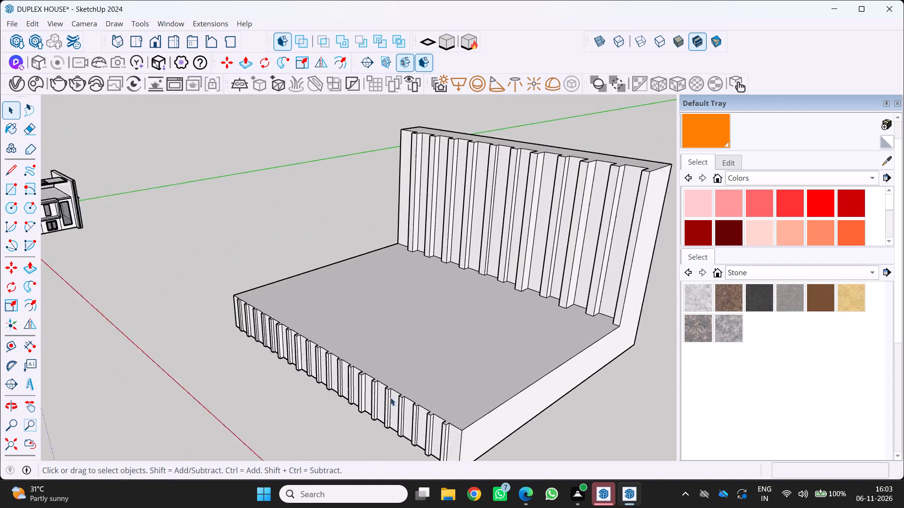
{"action": "scroll", "coordinate": [390, 397], "scroll_direction": "up", "scroll_amount": 12}
{"action": "scroll", "coordinate": [429, 338], "scroll_direction": "down", "scroll_amount": 18}
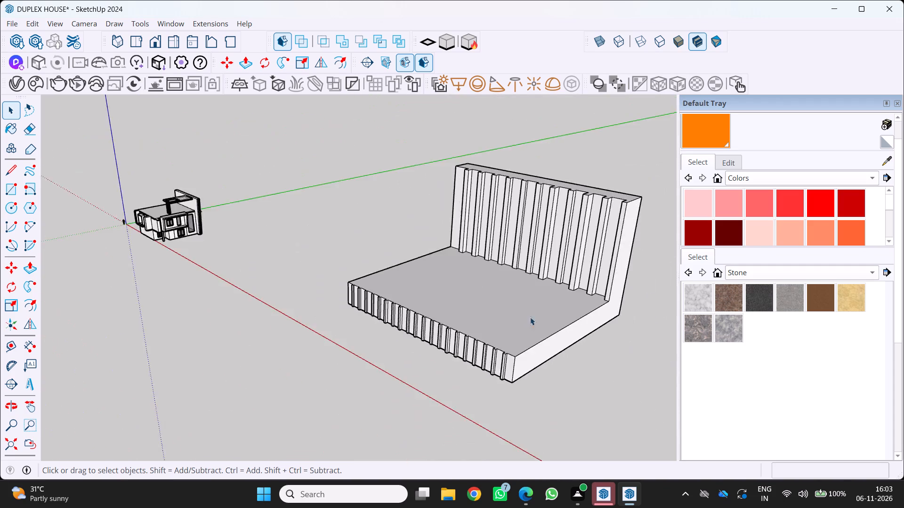
{"action": "scroll", "coordinate": [530, 317], "scroll_direction": "down", "scroll_amount": 4}
{"action": "scroll", "coordinate": [323, 285], "scroll_direction": "up", "scroll_amount": 20}
{"action": "scroll", "coordinate": [323, 285], "scroll_direction": "up", "scroll_amount": 2}
Inspect the front facade closely, covering the balcony underside, the column, and the upper, lower and full-height windows.
{"action": "scroll", "coordinate": [399, 305], "scroll_direction": "up", "scroll_amount": 2}
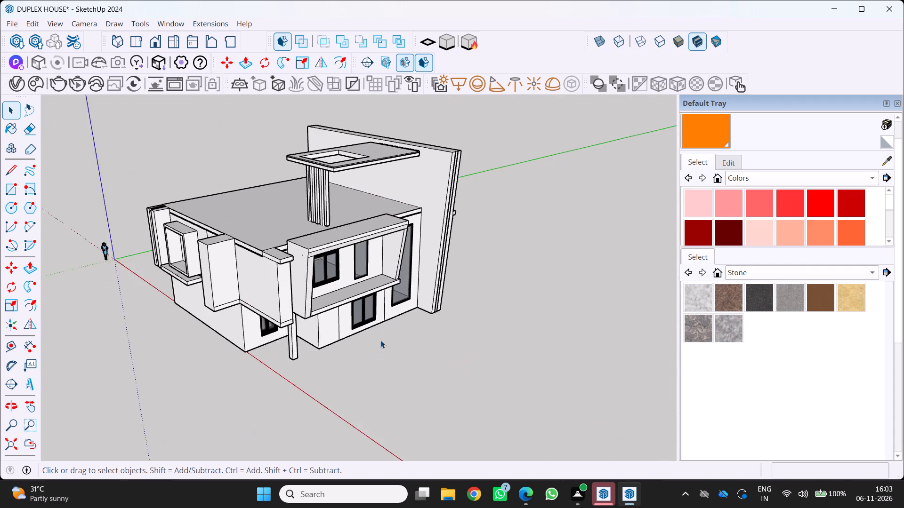
{"action": "scroll", "coordinate": [380, 340], "scroll_direction": "up", "scroll_amount": 8}
{"action": "scroll", "coordinate": [400, 338], "scroll_direction": "down", "scroll_amount": 3}
{"action": "scroll", "coordinate": [434, 354], "scroll_direction": "up", "scroll_amount": 1}
{"action": "middle_click_drag", "start_coordinate": [380, 359], "coordinate": [413, 219]}
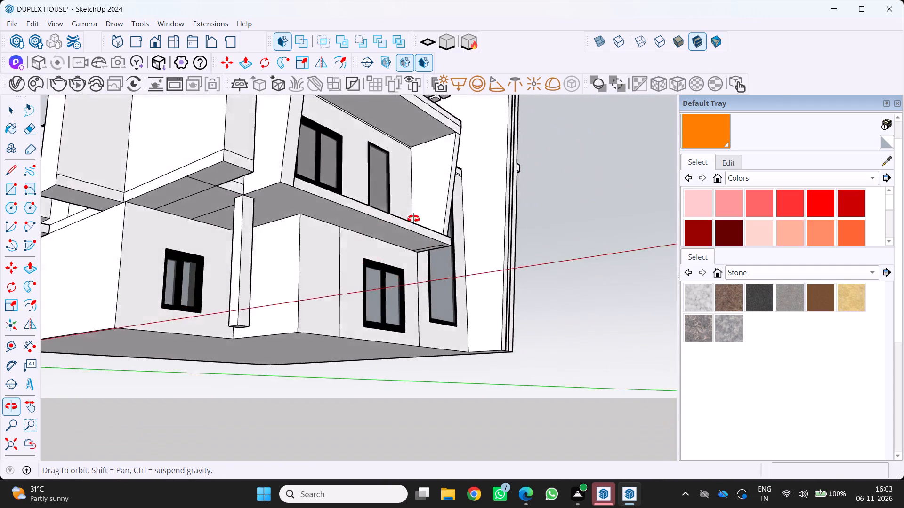
{"action": "middle_click_drag", "start_coordinate": [413, 219], "coordinate": [396, 197]}
{"action": "middle_click_drag", "start_coordinate": [384, 190], "coordinate": [246, 168]}
{"action": "middle_click_drag", "start_coordinate": [220, 174], "coordinate": [258, 270]}
{"action": "middle_click", "coordinate": [258, 270]}
{"action": "scroll", "coordinate": [288, 289], "scroll_direction": "down", "scroll_amount": 5}
{"action": "middle_click_drag", "start_coordinate": [465, 257], "coordinate": [234, 317]}
{"action": "scroll", "coordinate": [234, 317], "scroll_direction": "up", "scroll_amount": 4}
{"action": "middle_click", "coordinate": [234, 316]}
{"action": "middle_click", "coordinate": [234, 315]}
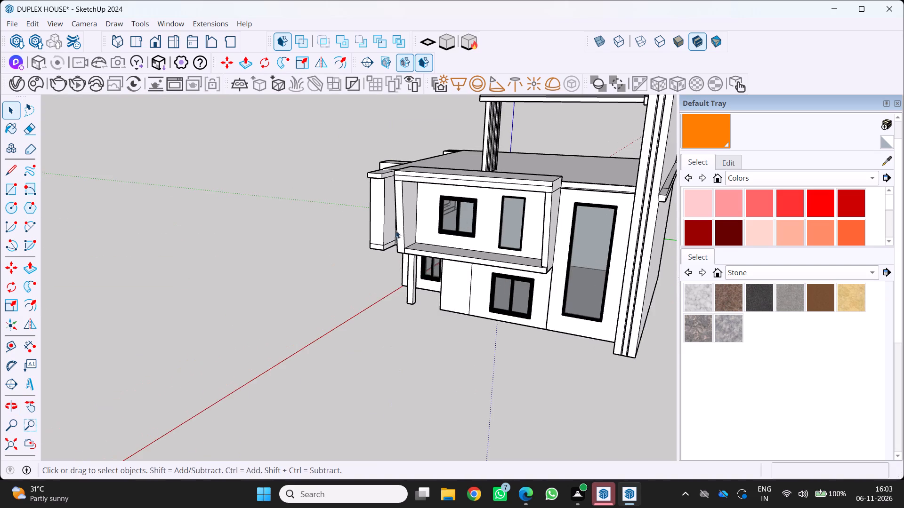
{"action": "scroll", "coordinate": [437, 249], "scroll_direction": "down", "scroll_amount": 3}
{"action": "scroll", "coordinate": [478, 241], "scroll_direction": "up", "scroll_amount": 9}
{"action": "scroll", "coordinate": [364, 204], "scroll_direction": "up", "scroll_amount": 1}
{"action": "middle_click_drag", "start_coordinate": [326, 181], "coordinate": [321, 166]}
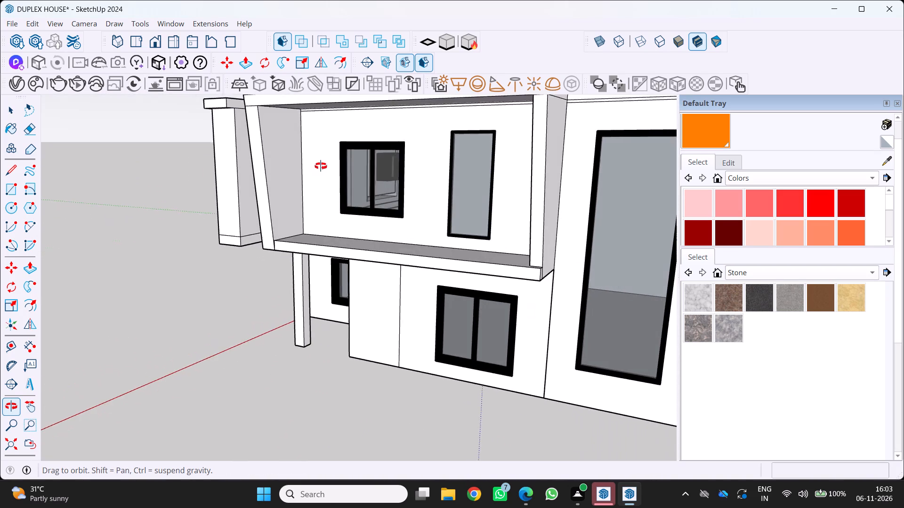
{"action": "middle_click_drag", "start_coordinate": [321, 166], "coordinate": [317, 188]}
{"action": "middle_click_drag", "start_coordinate": [317, 194], "coordinate": [319, 205]}
{"action": "middle_click_drag", "start_coordinate": [321, 211], "coordinate": [385, 225]}
{"action": "middle_click", "coordinate": [387, 226]}
{"action": "scroll", "coordinate": [387, 226], "scroll_direction": "down", "scroll_amount": 7}
{"action": "scroll", "coordinate": [406, 302], "scroll_direction": "up", "scroll_amount": 4}
{"action": "middle_click_drag", "start_coordinate": [379, 292], "coordinate": [379, 288]}
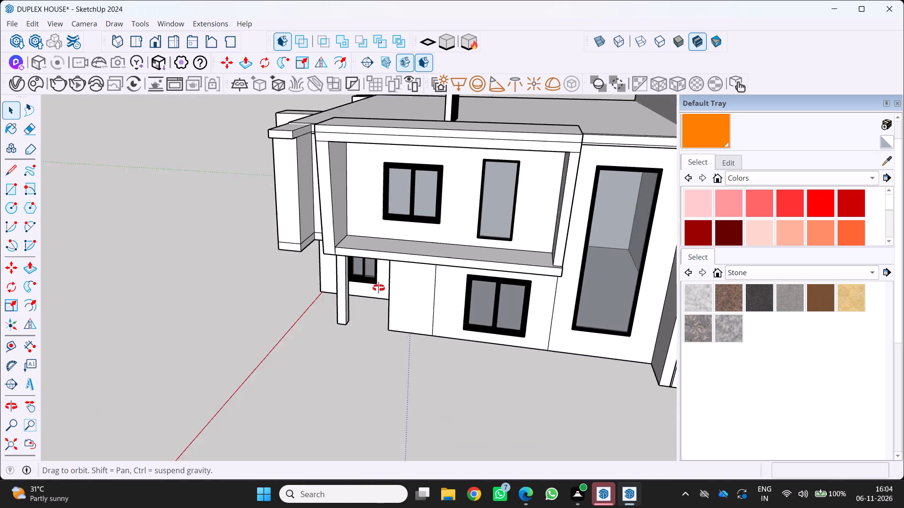
{"action": "middle_click_drag", "start_coordinate": [379, 288], "coordinate": [444, 207]}
{"action": "middle_click", "coordinate": [444, 207]}
{"action": "scroll", "coordinate": [328, 300], "scroll_direction": "down", "scroll_amount": 2}
{"action": "scroll", "coordinate": [461, 206], "scroll_direction": "up", "scroll_amount": 7}
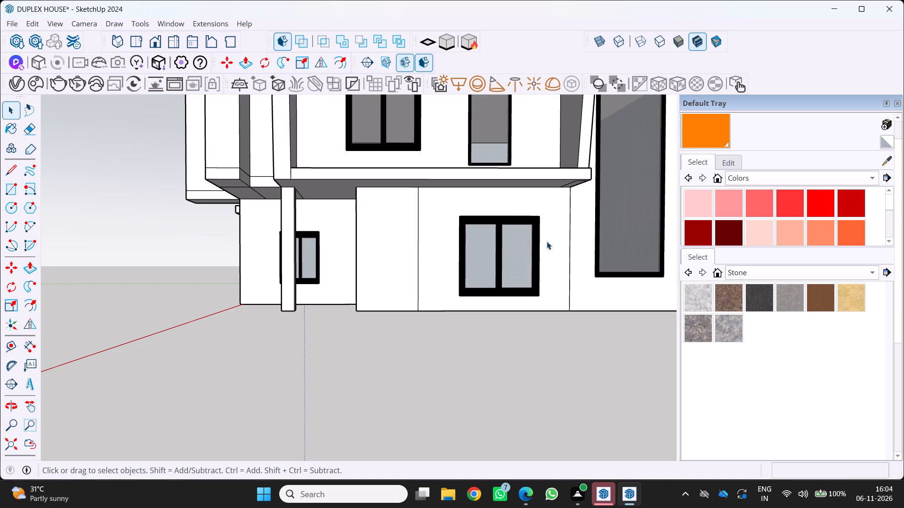
{"action": "middle_click_drag", "start_coordinate": [464, 274], "coordinate": [572, 316]}
{"action": "middle_click", "coordinate": [573, 316]}
{"action": "scroll", "coordinate": [573, 318], "scroll_direction": "down", "scroll_amount": 5}
{"action": "scroll", "coordinate": [356, 291], "scroll_direction": "down", "scroll_amount": 1}
Inspect the side facade's projecting window frame, ledge and corner fins, along with the plain rear walls of the house.
{"action": "middle_click_drag", "start_coordinate": [359, 291], "coordinate": [481, 288]}
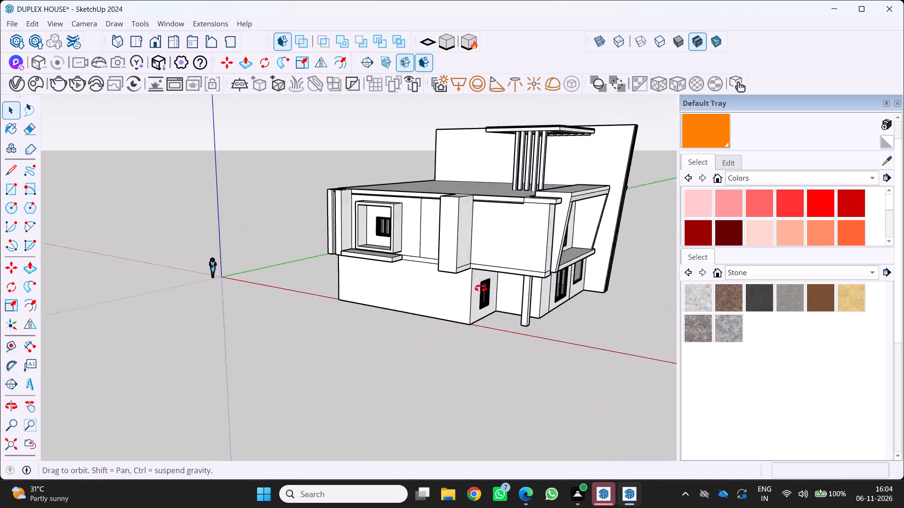
{"action": "middle_click_drag", "start_coordinate": [481, 288], "coordinate": [540, 317]}
{"action": "scroll", "coordinate": [398, 200], "scroll_direction": "up", "scroll_amount": 18}
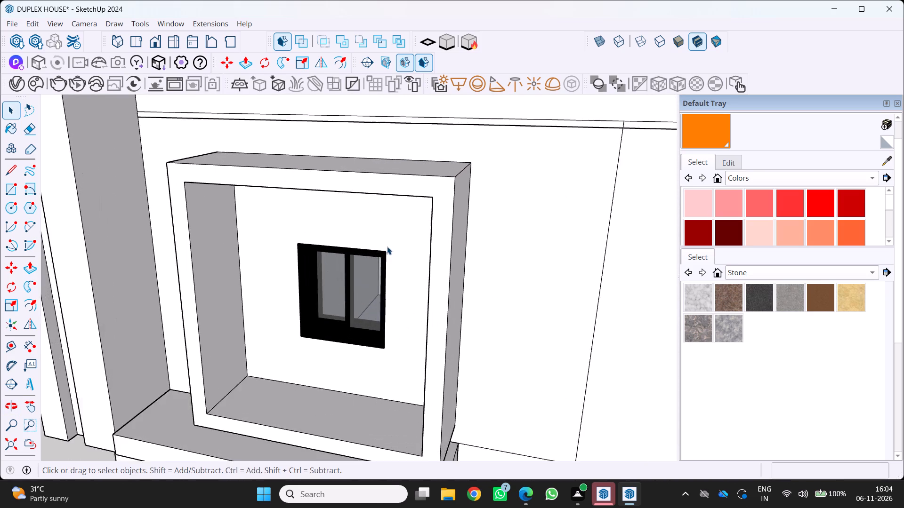
{"action": "scroll", "coordinate": [375, 264], "scroll_direction": "down", "scroll_amount": 4}
{"action": "middle_click_drag", "start_coordinate": [331, 299], "coordinate": [308, 351]}
{"action": "middle_click_drag", "start_coordinate": [304, 351], "coordinate": [264, 352]}
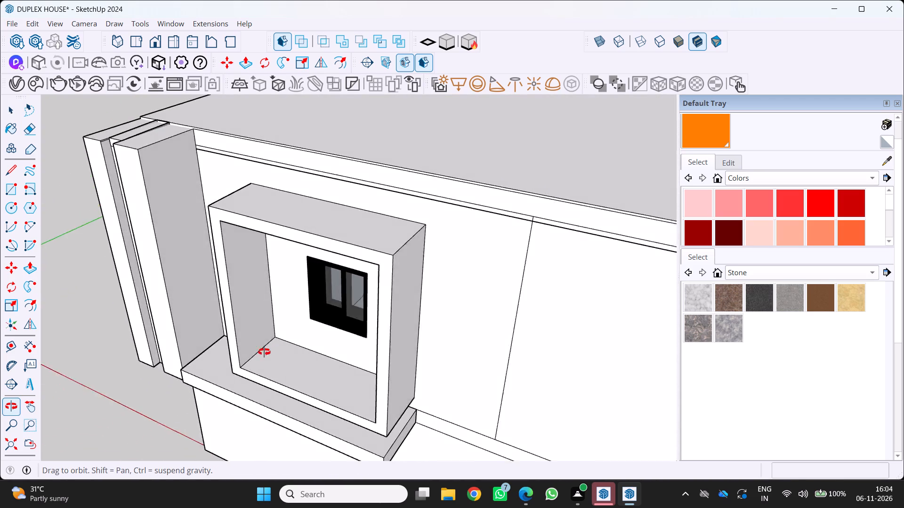
{"action": "middle_click_drag", "start_coordinate": [264, 352], "coordinate": [248, 351]}
{"action": "middle_click_drag", "start_coordinate": [248, 351], "coordinate": [452, 298]}
{"action": "middle_click_drag", "start_coordinate": [460, 298], "coordinate": [519, 301]}
{"action": "scroll", "coordinate": [519, 301], "scroll_direction": "down", "scroll_amount": 2}
{"action": "scroll", "coordinate": [352, 226], "scroll_direction": "up", "scroll_amount": 3}
{"action": "scroll", "coordinate": [200, 159], "scroll_direction": "up", "scroll_amount": 2}
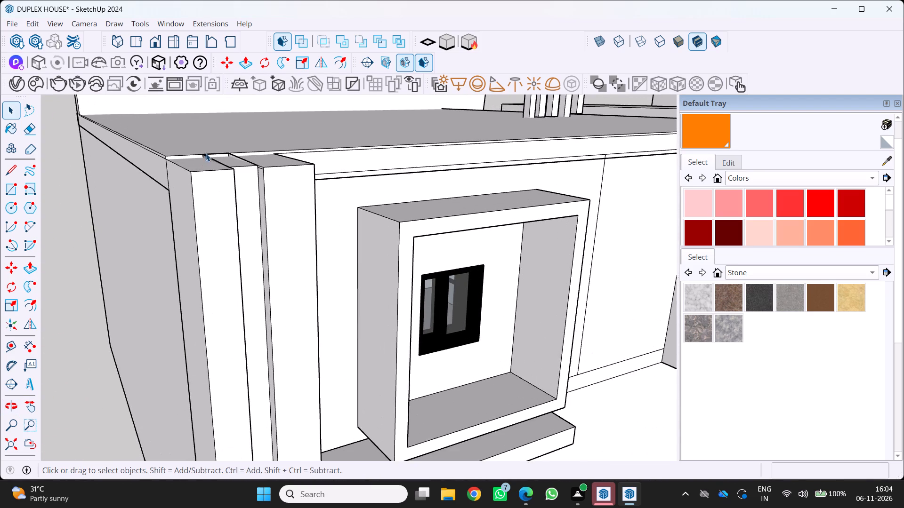
{"action": "scroll", "coordinate": [229, 151], "scroll_direction": "up", "scroll_amount": 3}
{"action": "middle_click_drag", "start_coordinate": [229, 151], "coordinate": [249, 260]}
{"action": "middle_click_drag", "start_coordinate": [250, 261], "coordinate": [260, 266]}
{"action": "scroll", "coordinate": [255, 265], "scroll_direction": "down", "scroll_amount": 5}
{"action": "scroll", "coordinate": [336, 239], "scroll_direction": "down", "scroll_amount": 4}
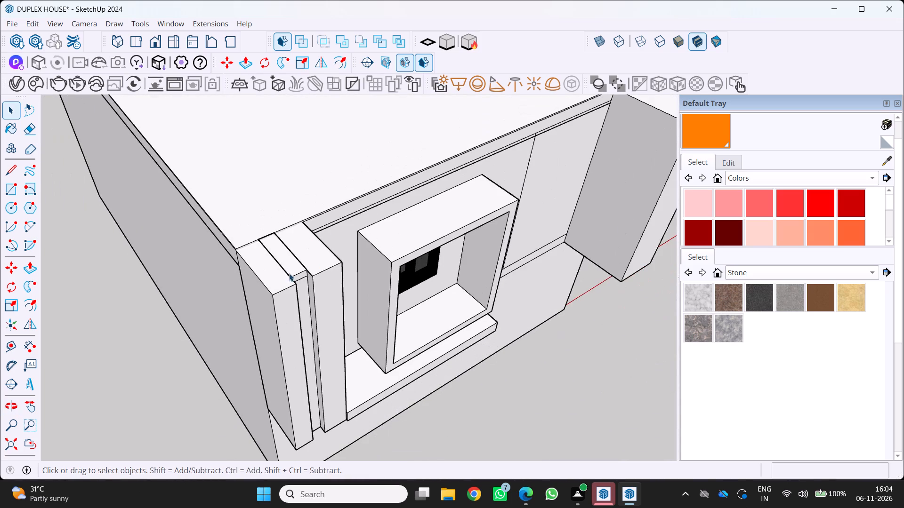
{"action": "middle_click_drag", "start_coordinate": [231, 291], "coordinate": [465, 204]}
{"action": "scroll", "coordinate": [467, 205], "scroll_direction": "down", "scroll_amount": 10}
{"action": "middle_click_drag", "start_coordinate": [301, 264], "coordinate": [358, 249]}
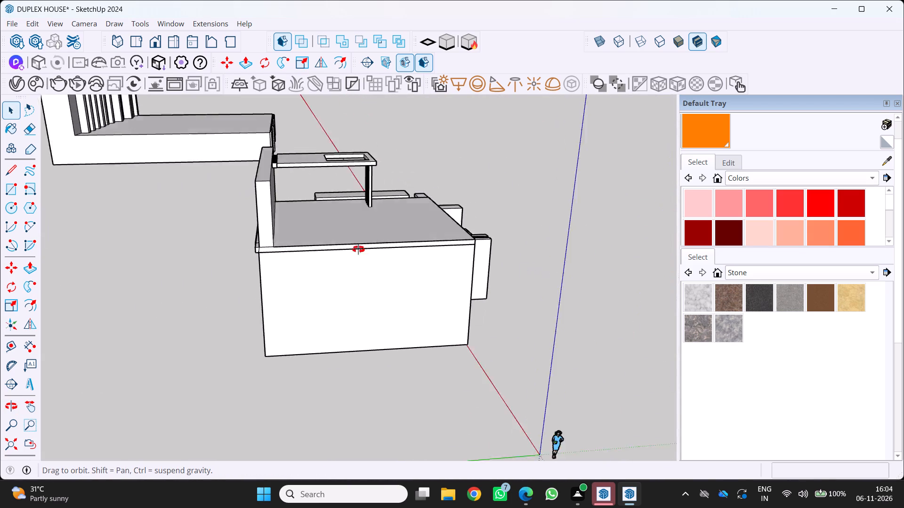
{"action": "middle_click_drag", "start_coordinate": [358, 249], "coordinate": [564, 286]}
{"action": "scroll", "coordinate": [564, 286], "scroll_direction": "up", "scroll_amount": 3}
{"action": "middle_click", "coordinate": [564, 286]}
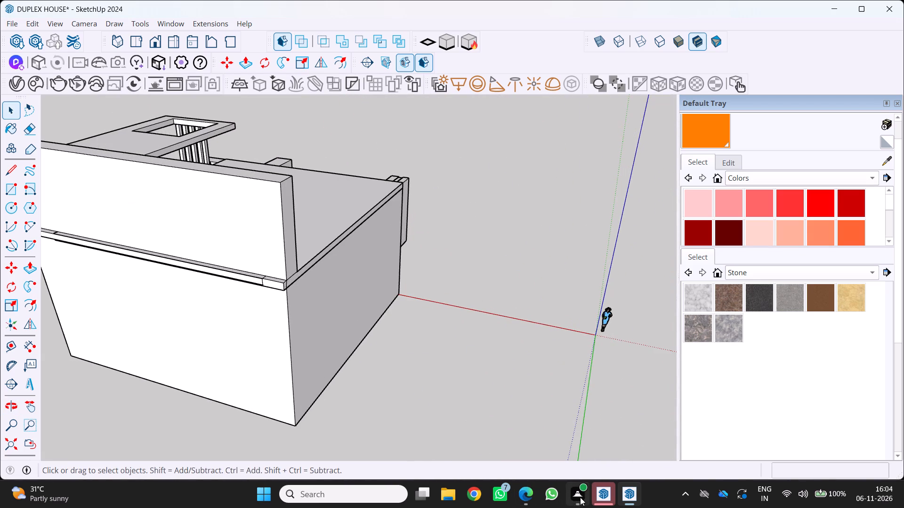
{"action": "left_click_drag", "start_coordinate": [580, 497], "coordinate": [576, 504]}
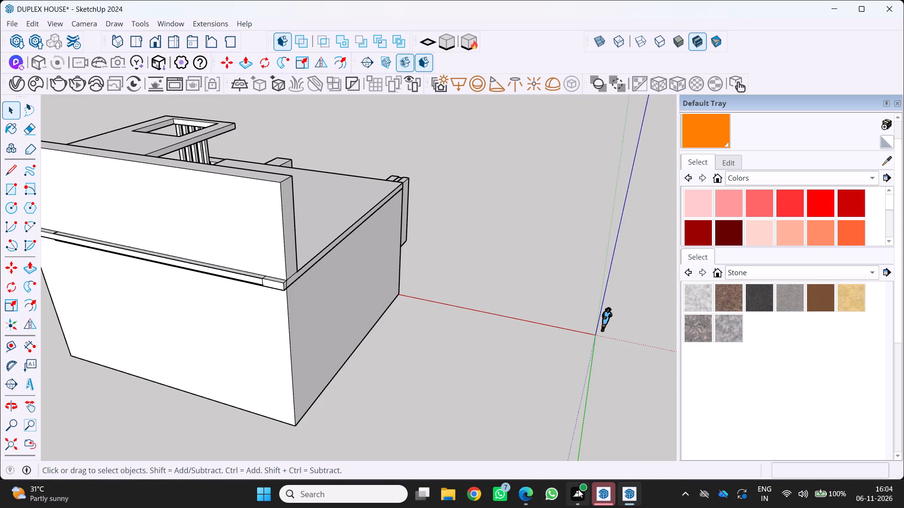
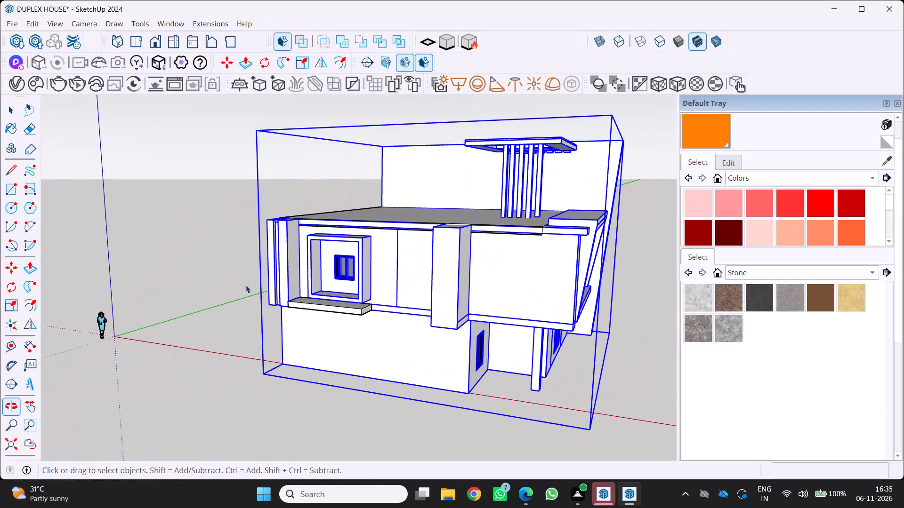
Clear the house selection and examine the overall massing from the side, above and the front.
{"action": "scroll", "coordinate": [301, 254], "scroll_direction": "down", "scroll_amount": 10}
{"action": "key", "text": "space"}
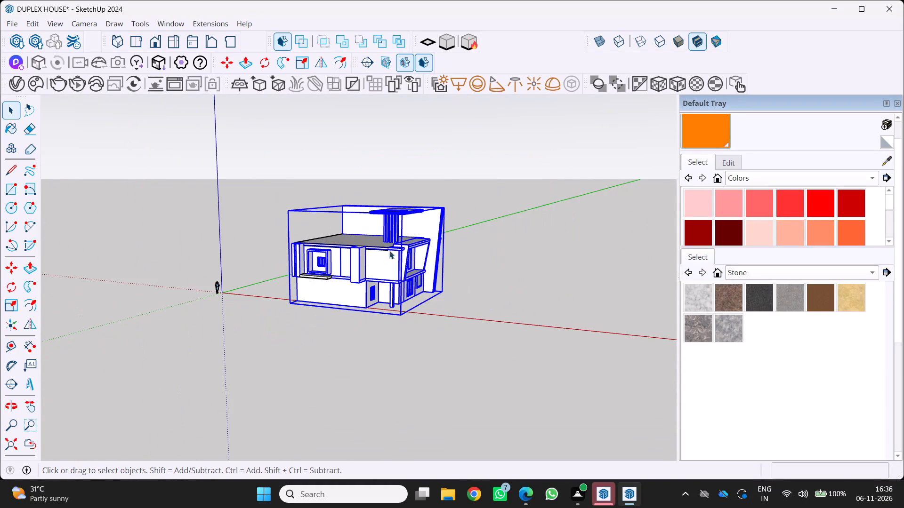
{"action": "left_click_drag", "start_coordinate": [526, 321], "coordinate": [522, 320]}
{"action": "scroll", "coordinate": [502, 308], "scroll_direction": "up", "scroll_amount": 4}
{"action": "middle_click_drag", "start_coordinate": [490, 308], "coordinate": [480, 313]}
{"action": "middle_click_drag", "start_coordinate": [477, 315], "coordinate": [440, 341]}
{"action": "middle_click", "coordinate": [440, 341]}
{"action": "middle_click", "coordinate": [439, 341]}
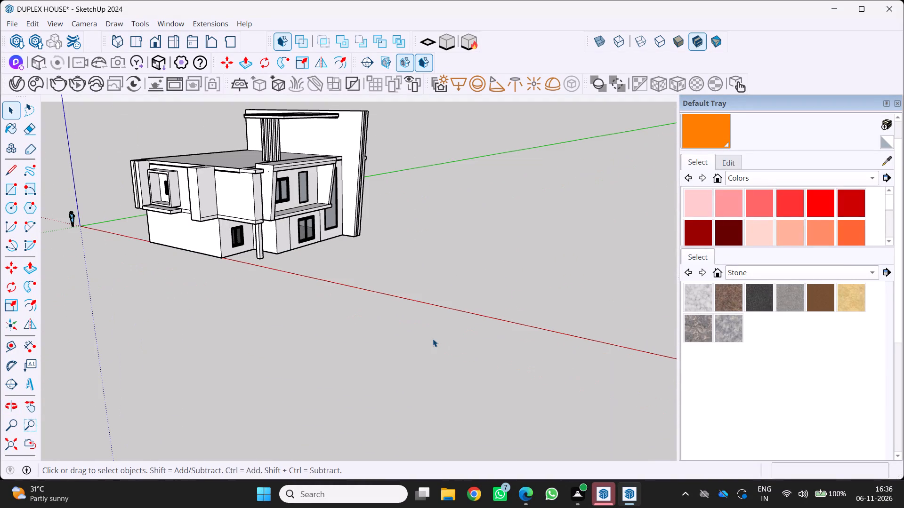
{"action": "scroll", "coordinate": [331, 380], "scroll_direction": "up", "scroll_amount": 3}
{"action": "middle_click_drag", "start_coordinate": [323, 375], "coordinate": [369, 408]}
{"action": "scroll", "coordinate": [369, 408], "scroll_direction": "down", "scroll_amount": 4}
{"action": "middle_click", "coordinate": [369, 409]}
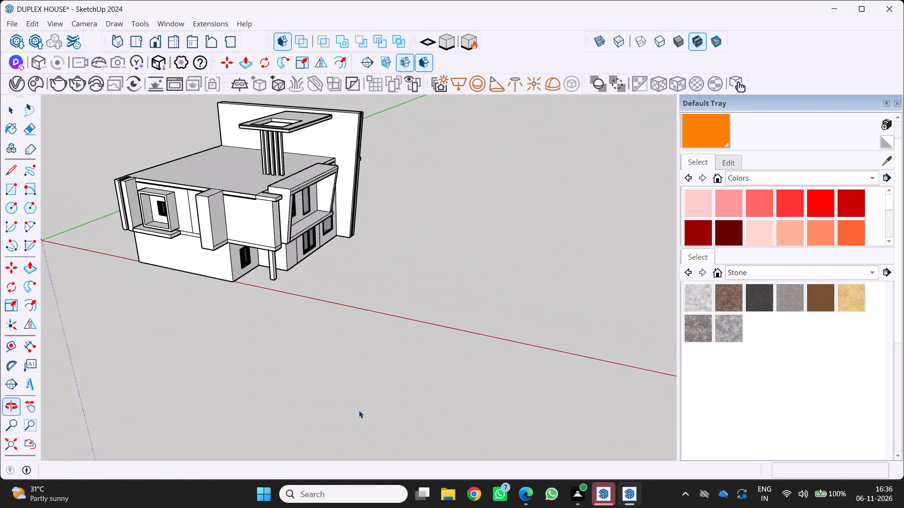
{"action": "scroll", "coordinate": [338, 413], "scroll_direction": "down", "scroll_amount": 1}
{"action": "middle_click_drag", "start_coordinate": [297, 413], "coordinate": [138, 342]}
{"action": "middle_click_drag", "start_coordinate": [140, 341], "coordinate": [148, 336]}
{"action": "scroll", "coordinate": [350, 297], "scroll_direction": "up", "scroll_amount": 3}
{"action": "middle_click_drag", "start_coordinate": [347, 296], "coordinate": [250, 317]}
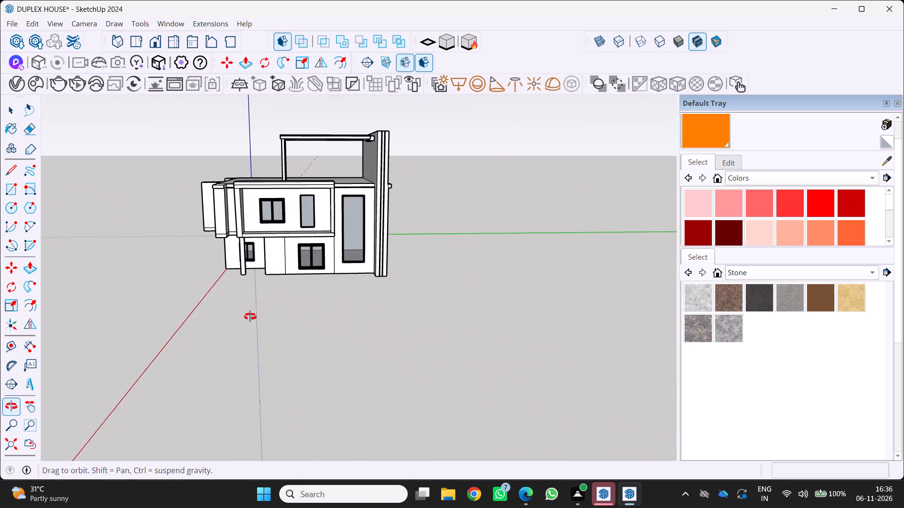
{"action": "middle_click_drag", "start_coordinate": [250, 317], "coordinate": [307, 280]}
{"action": "middle_click", "coordinate": [307, 280]}
{"action": "middle_click", "coordinate": [309, 280]}
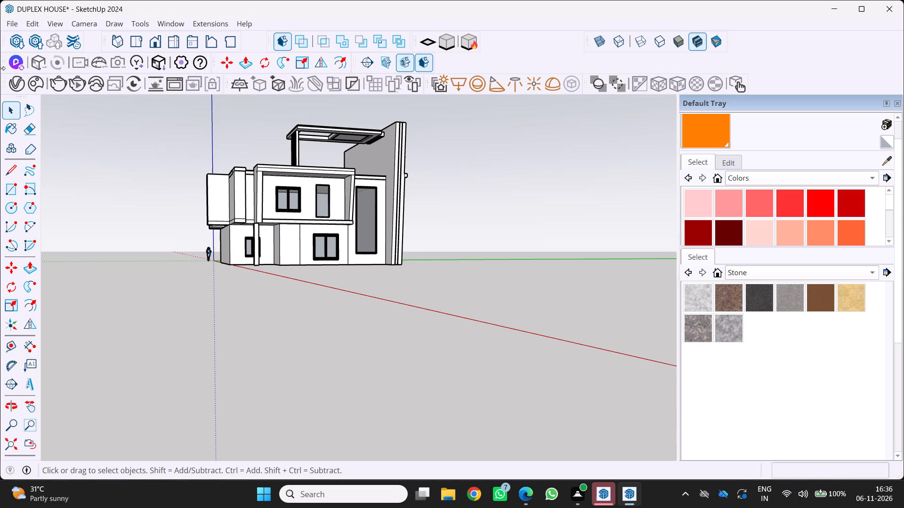
Close the Default Tray to widen the modelling area.
{"action": "middle_click", "coordinate": [0, 115]}
{"action": "middle_click", "coordinate": [0, 115]}
{"action": "scroll", "coordinate": [0, 36], "scroll_direction": "down", "scroll_amount": 4}
{"action": "key", "text": "F6"}
{"action": "left_click", "coordinate": [899, 104]}
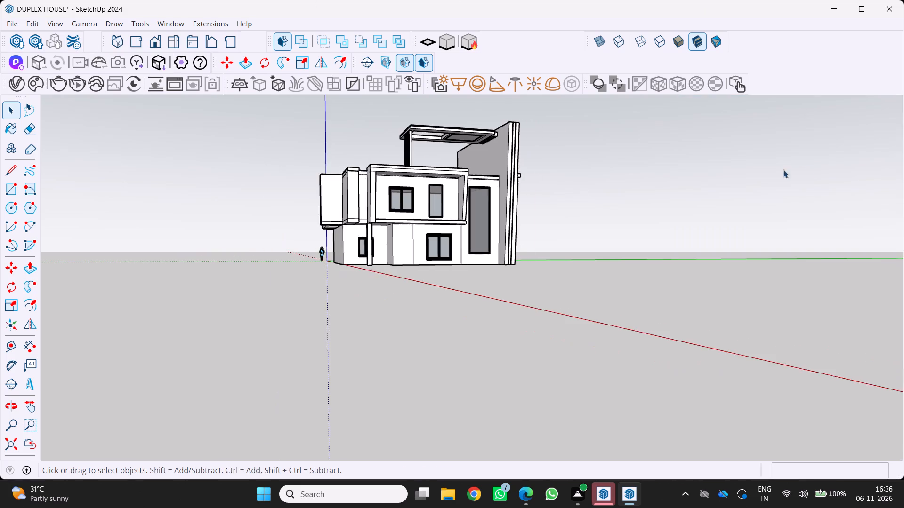
Examine the front facade's balcony frame, windows and tall side wall from frontal and oblique angles.
{"action": "scroll", "coordinate": [578, 186], "scroll_direction": "up", "scroll_amount": 4}
{"action": "middle_click_drag", "start_coordinate": [484, 160], "coordinate": [392, 193]}
{"action": "middle_click", "coordinate": [392, 193]}
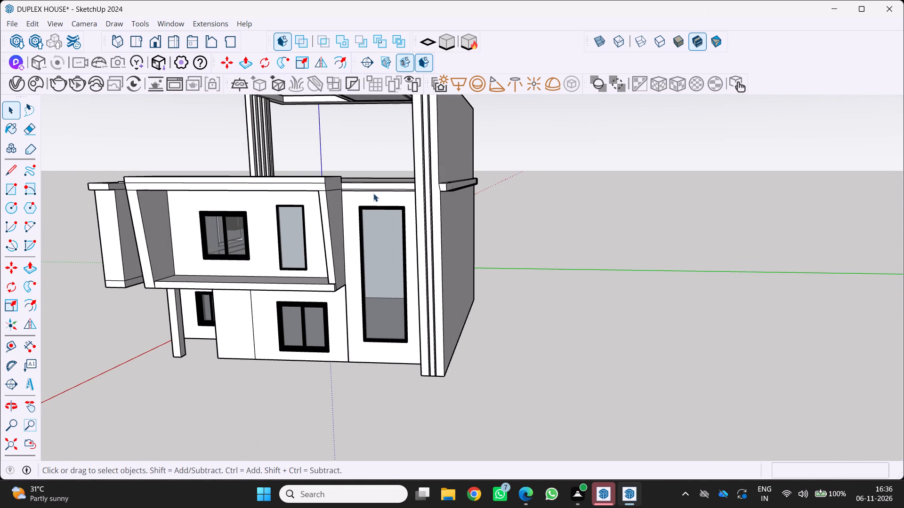
{"action": "scroll", "coordinate": [368, 198], "scroll_direction": "down", "scroll_amount": 1}
{"action": "middle_click_drag", "start_coordinate": [366, 205], "coordinate": [428, 138]}
{"action": "scroll", "coordinate": [373, 155], "scroll_direction": "up", "scroll_amount": 3}
{"action": "middle_click_drag", "start_coordinate": [341, 171], "coordinate": [367, 206]}
{"action": "scroll", "coordinate": [353, 182], "scroll_direction": "up", "scroll_amount": 1}
{"action": "middle_click", "coordinate": [367, 206]}
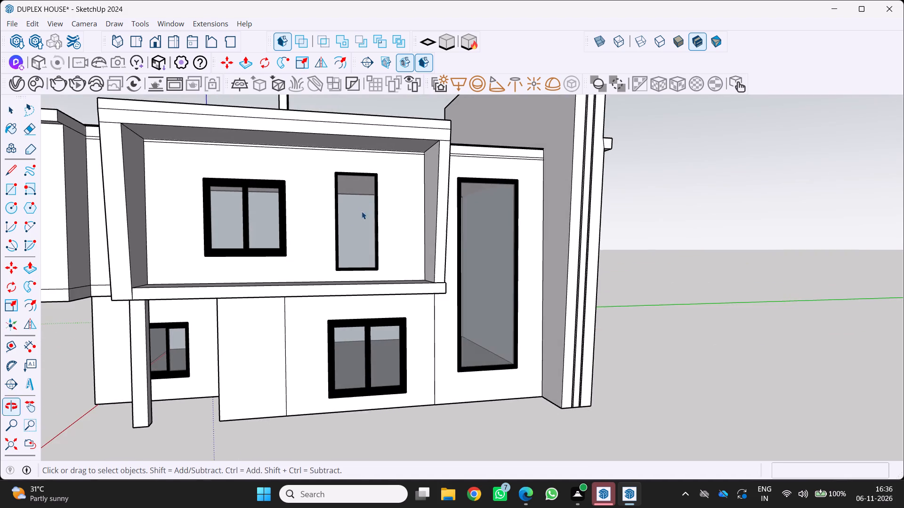
{"action": "scroll", "coordinate": [315, 226], "scroll_direction": "down", "scroll_amount": 4}
{"action": "middle_click", "coordinate": [311, 227]}
{"action": "middle_click_drag", "start_coordinate": [309, 227], "coordinate": [276, 240]}
{"action": "middle_click_drag", "start_coordinate": [274, 241], "coordinate": [184, 273]}
{"action": "middle_click", "coordinate": [184, 273]}
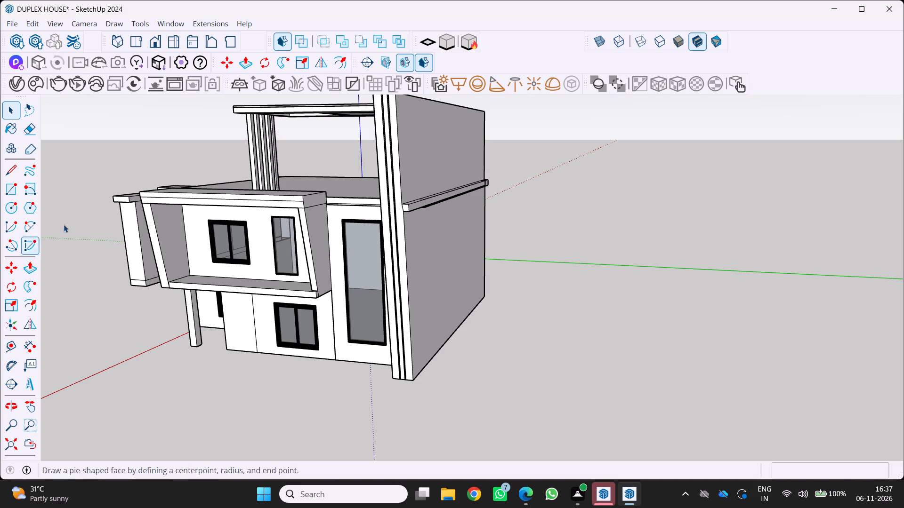
Inspect the front facade's upper, lower and full-height windows up close and in relation to the tall side wall.
{"action": "middle_click_drag", "start_coordinate": [311, 295], "coordinate": [404, 248]}
{"action": "scroll", "coordinate": [404, 249], "scroll_direction": "up", "scroll_amount": 1}
{"action": "middle_click", "coordinate": [404, 248]}
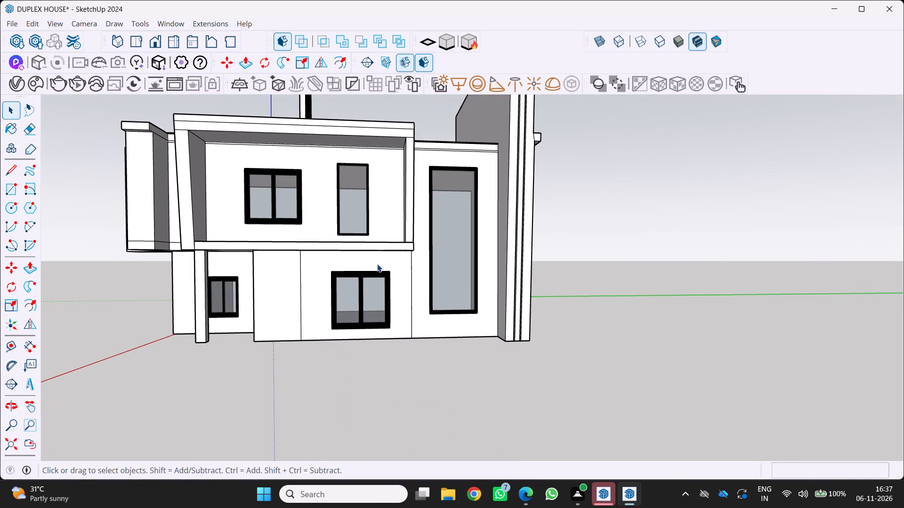
{"action": "scroll", "coordinate": [319, 265], "scroll_direction": "up", "scroll_amount": 2}
{"action": "scroll", "coordinate": [439, 290], "scroll_direction": "up", "scroll_amount": 2}
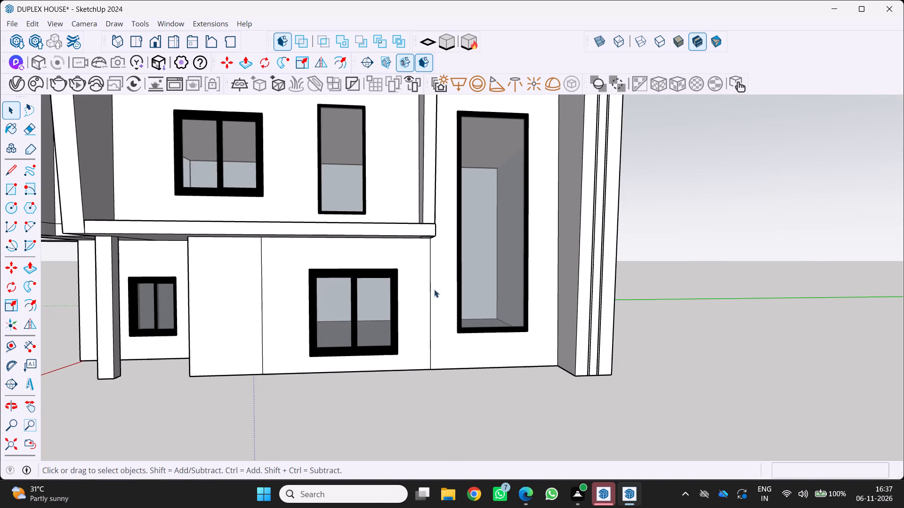
{"action": "middle_click_drag", "start_coordinate": [424, 296], "coordinate": [387, 316]}
{"action": "middle_click", "coordinate": [387, 316]}
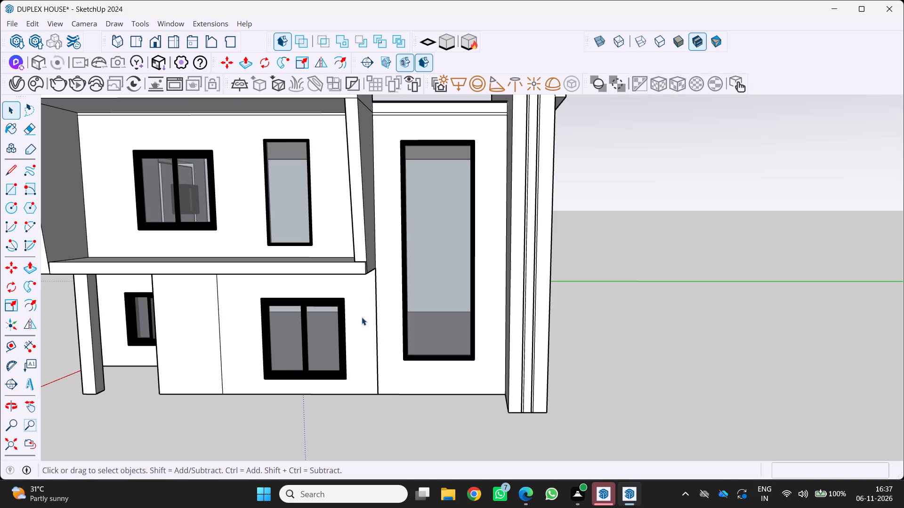
{"action": "scroll", "coordinate": [367, 321], "scroll_direction": "down", "scroll_amount": 6}
{"action": "middle_click_drag", "start_coordinate": [376, 315], "coordinate": [397, 267]}
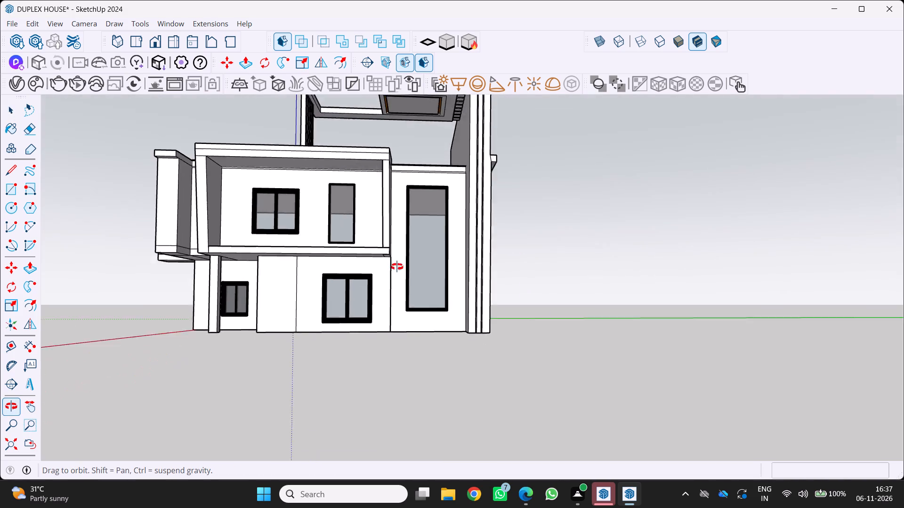
{"action": "middle_click_drag", "start_coordinate": [397, 267], "coordinate": [333, 336]}
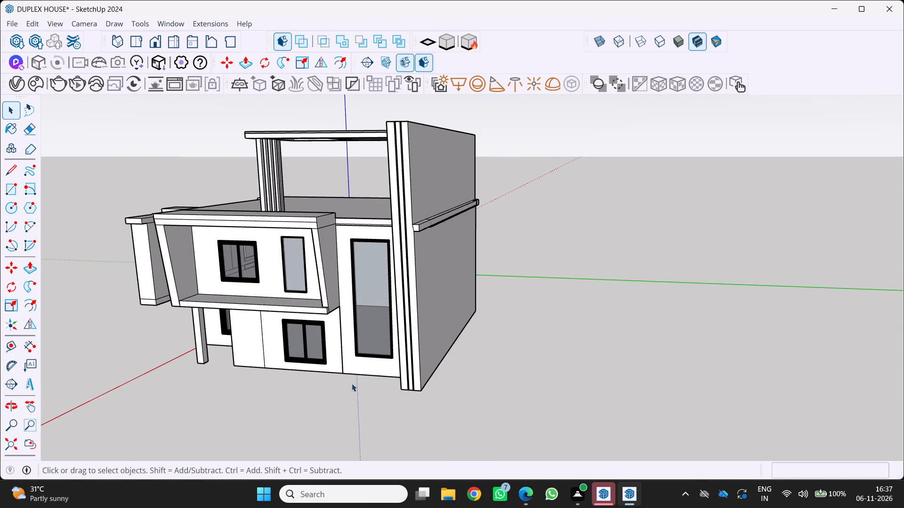
{"action": "scroll", "coordinate": [346, 411], "scroll_direction": "up", "scroll_amount": 2}
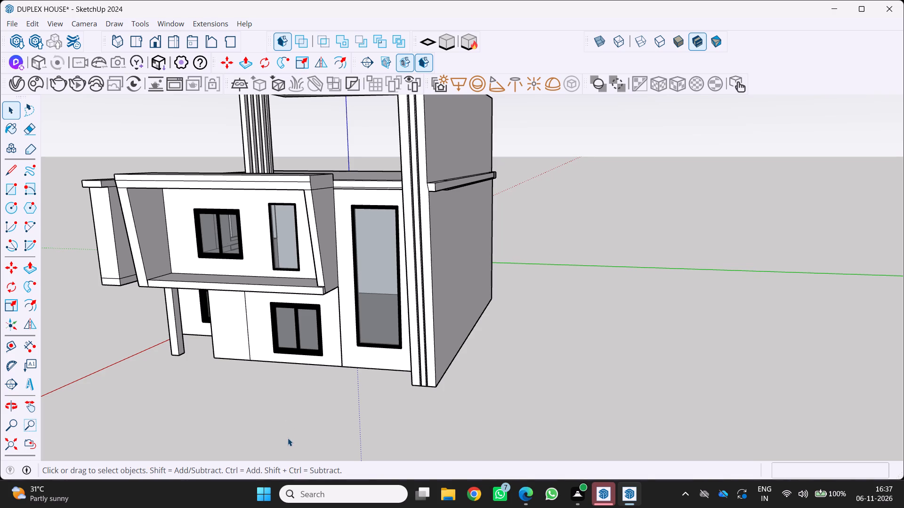
{"action": "scroll", "coordinate": [288, 439], "scroll_direction": "down", "scroll_amount": 3}
{"action": "scroll", "coordinate": [305, 435], "scroll_direction": "up", "scroll_amount": 2}
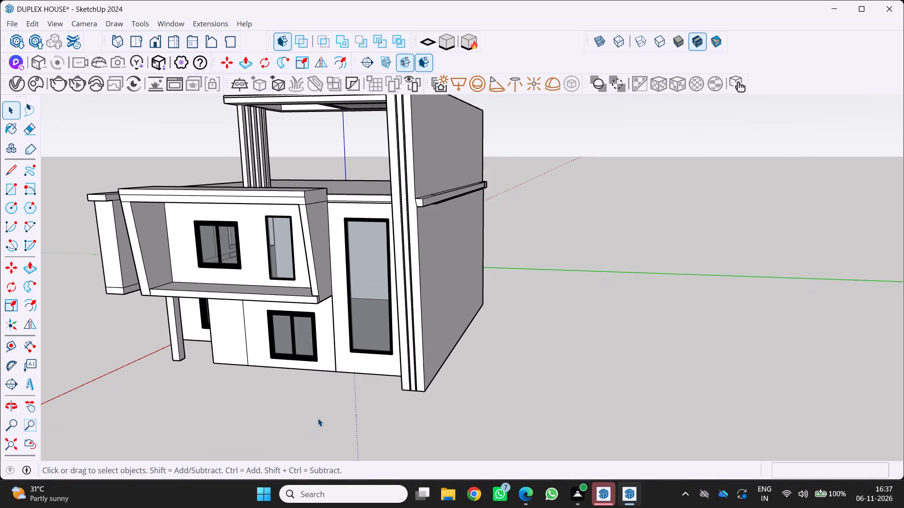
{"action": "scroll", "coordinate": [248, 369], "scroll_direction": "up", "scroll_amount": 2}
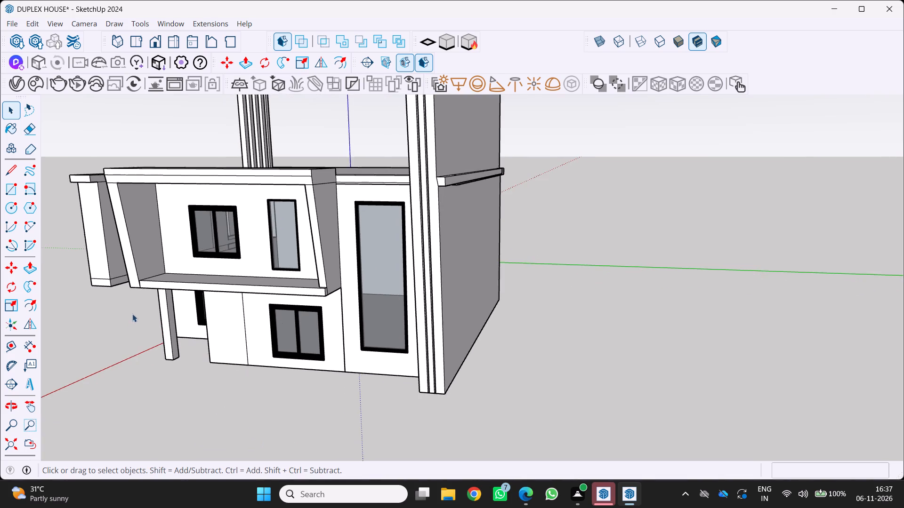
Inspect the column, the recessed lower window and the underside of the projecting balcony on the front facade.
{"action": "scroll", "coordinate": [132, 314], "scroll_direction": "up", "scroll_amount": 1}
{"action": "middle_click_drag", "start_coordinate": [138, 307], "coordinate": [218, 316]}
{"action": "middle_click", "coordinate": [218, 316]}
{"action": "scroll", "coordinate": [218, 316], "scroll_direction": "up", "scroll_amount": 4}
{"action": "middle_click", "coordinate": [218, 316]}
{"action": "scroll", "coordinate": [721, 424], "scroll_direction": "up", "scroll_amount": 2}
{"action": "middle_click_drag", "start_coordinate": [664, 406], "coordinate": [659, 406]}
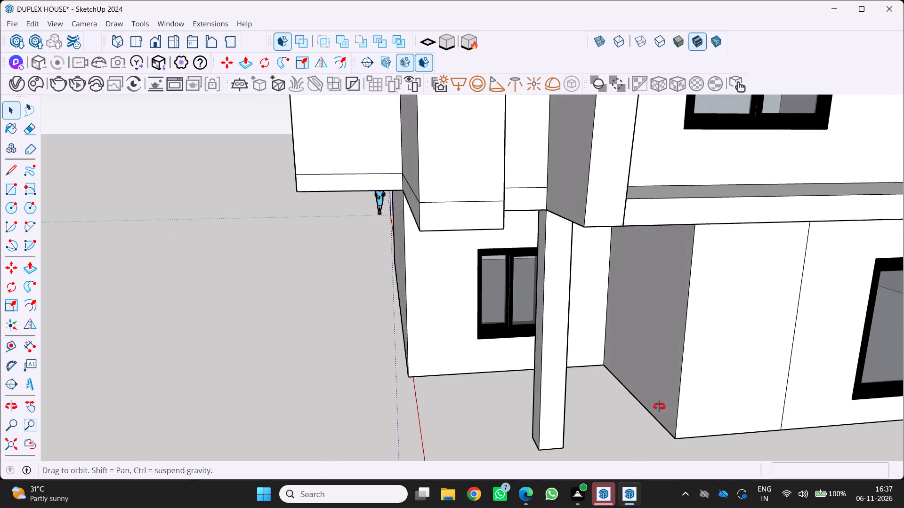
{"action": "middle_click_drag", "start_coordinate": [659, 406], "coordinate": [563, 420]}
{"action": "middle_click", "coordinate": [563, 420]}
{"action": "scroll", "coordinate": [559, 417], "scroll_direction": "down", "scroll_amount": 10}
{"action": "middle_click_drag", "start_coordinate": [589, 414], "coordinate": [583, 409]}
{"action": "middle_click", "coordinate": [582, 410]}
{"action": "middle_click", "coordinate": [582, 410]}
{"action": "middle_click", "coordinate": [581, 410]}
{"action": "scroll", "coordinate": [573, 415], "scroll_direction": "down", "scroll_amount": 3}
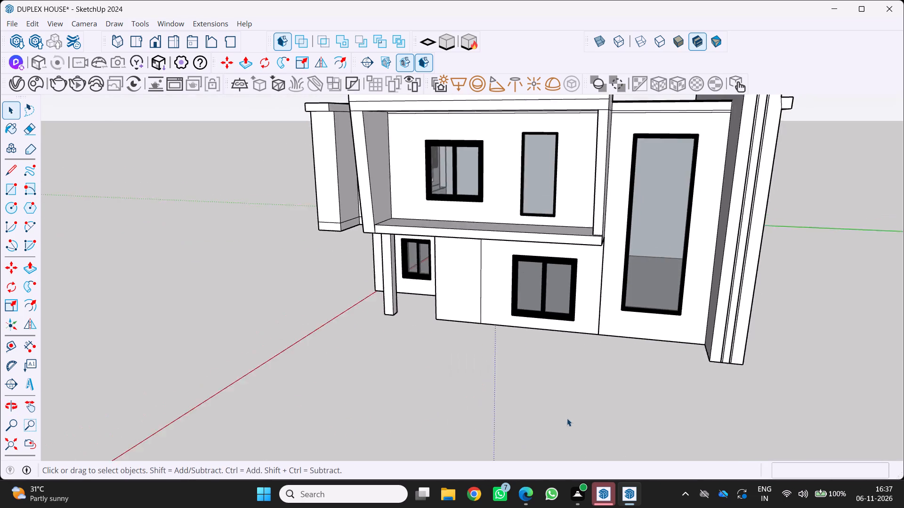
Review the whole house from above and at ground level, covering the roof canopy, balcony and front windows.
{"action": "scroll", "coordinate": [567, 418], "scroll_direction": "down", "scroll_amount": 4}
{"action": "scroll", "coordinate": [602, 342], "scroll_direction": "up", "scroll_amount": 3}
{"action": "middle_click_drag", "start_coordinate": [555, 351], "coordinate": [556, 377]}
{"action": "scroll", "coordinate": [556, 373], "scroll_direction": "down", "scroll_amount": 6}
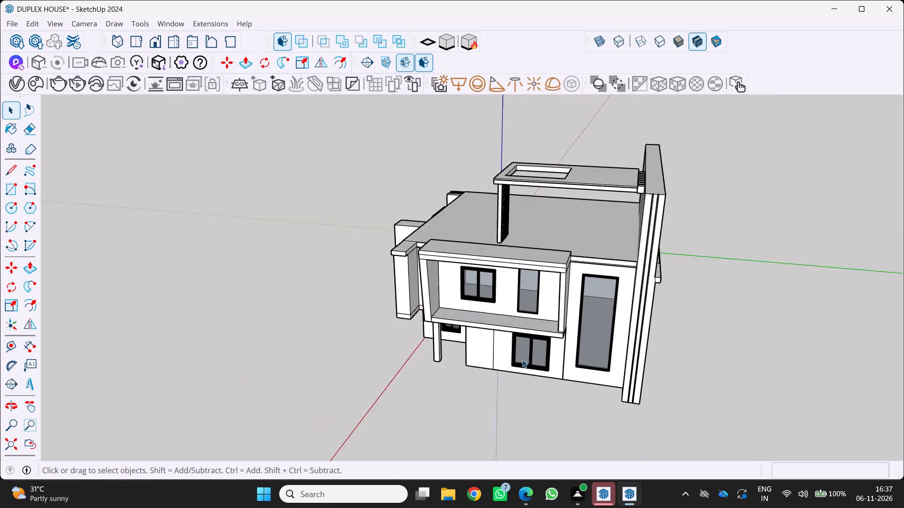
{"action": "scroll", "coordinate": [522, 359], "scroll_direction": "down", "scroll_amount": 1}
{"action": "middle_click_drag", "start_coordinate": [508, 307], "coordinate": [542, 195]}
{"action": "middle_click", "coordinate": [542, 196]}
{"action": "middle_click", "coordinate": [543, 196]}
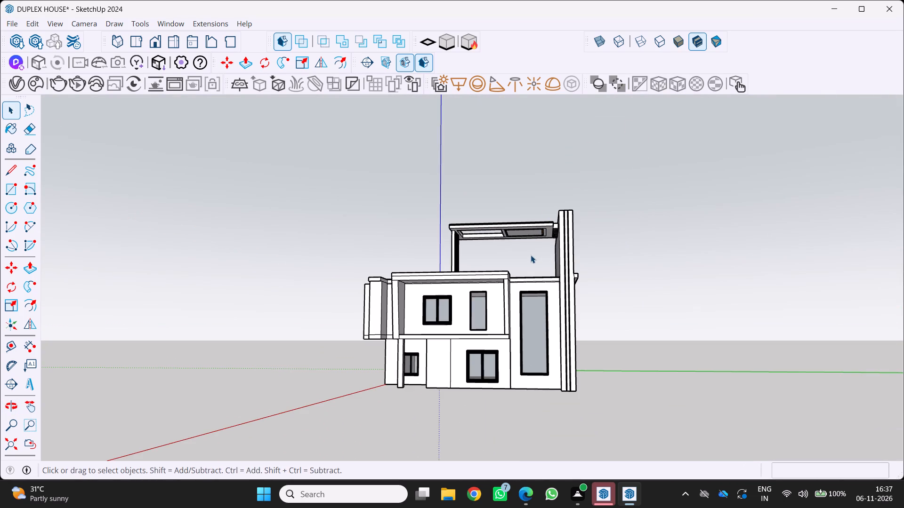
{"action": "scroll", "coordinate": [528, 254], "scroll_direction": "down", "scroll_amount": 1}
{"action": "middle_click_drag", "start_coordinate": [526, 256], "coordinate": [470, 266]}
{"action": "middle_click", "coordinate": [469, 266]}
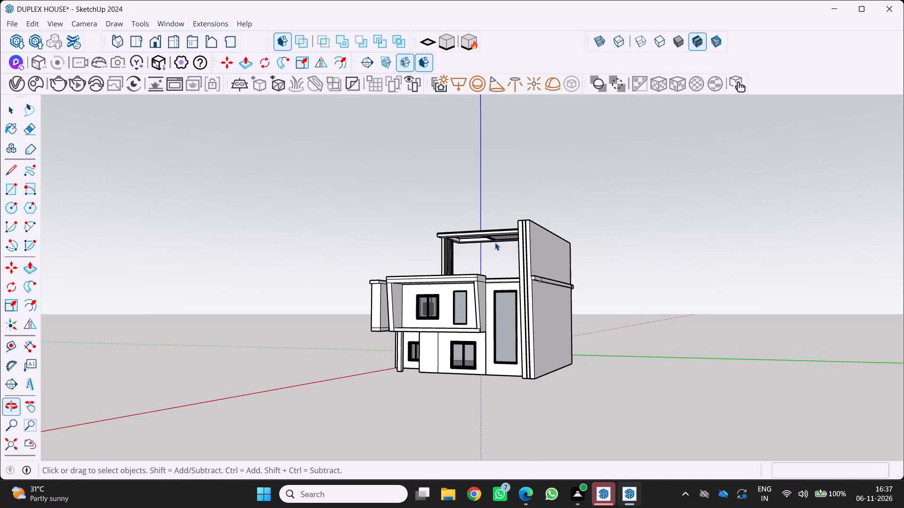
{"action": "scroll", "coordinate": [496, 240], "scroll_direction": "up", "scroll_amount": 3}
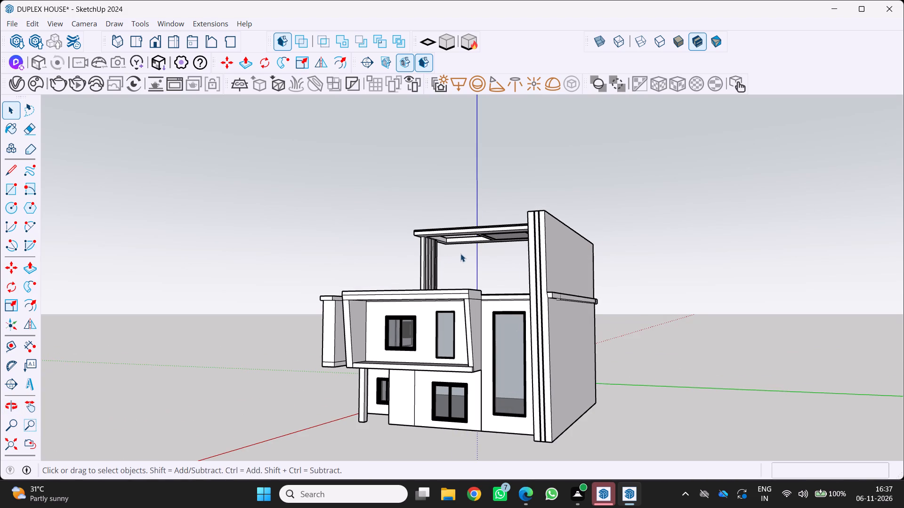
{"action": "scroll", "coordinate": [463, 253], "scroll_direction": "down", "scroll_amount": 5}
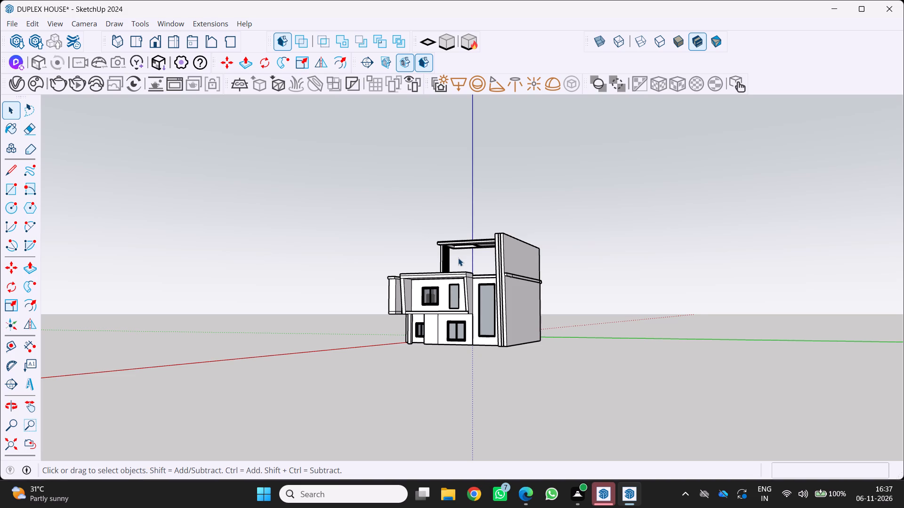
{"action": "scroll", "coordinate": [457, 258], "scroll_direction": "down", "scroll_amount": 1}
{"action": "scroll", "coordinate": [457, 257], "scroll_direction": "up", "scroll_amount": 6}
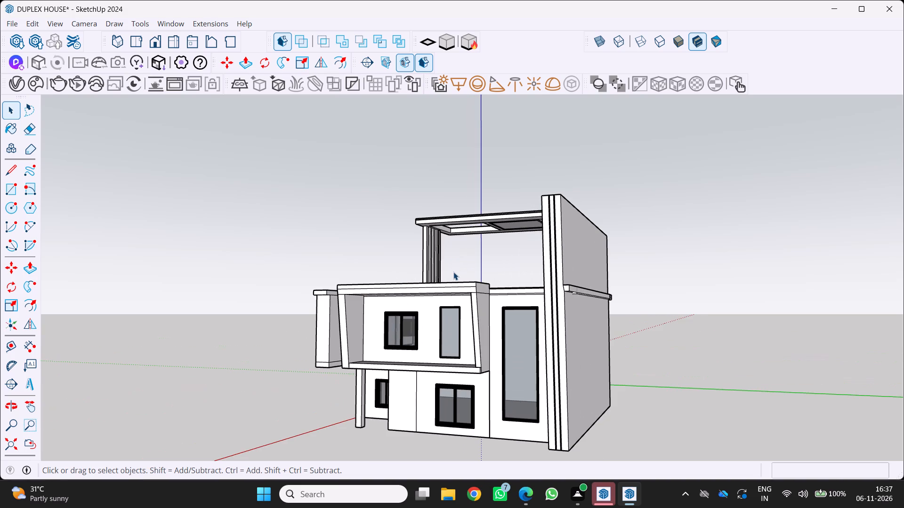
{"action": "scroll", "coordinate": [453, 270], "scroll_direction": "up", "scroll_amount": 4}
{"action": "middle_click_drag", "start_coordinate": [469, 278], "coordinate": [520, 280]}
{"action": "scroll", "coordinate": [519, 279], "scroll_direction": "down", "scroll_amount": 4}
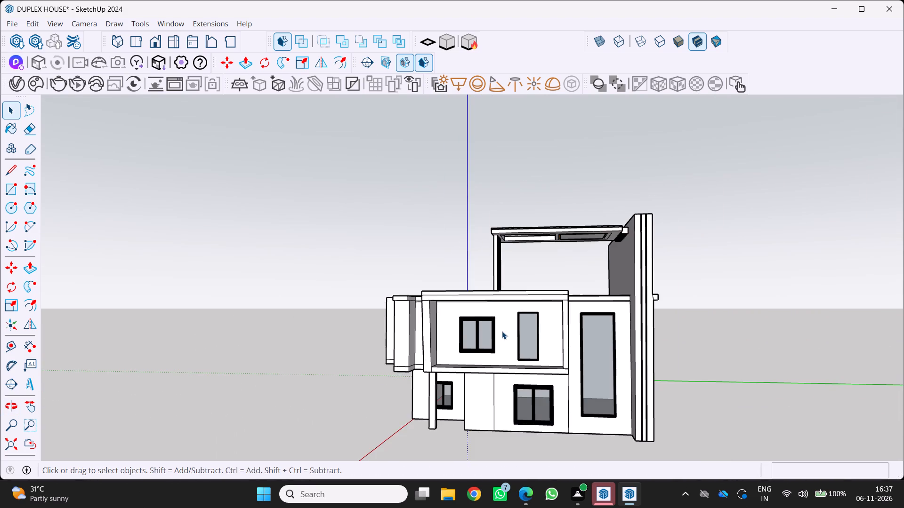
Move the narrow upper-floor window frame out of the balcony wall to an empty spot beyond the tall side wall.
{"action": "scroll", "coordinate": [502, 331], "scroll_direction": "up", "scroll_amount": 3}
{"action": "scroll", "coordinate": [540, 374], "scroll_direction": "up", "scroll_amount": 4}
{"action": "key", "text": "m"}
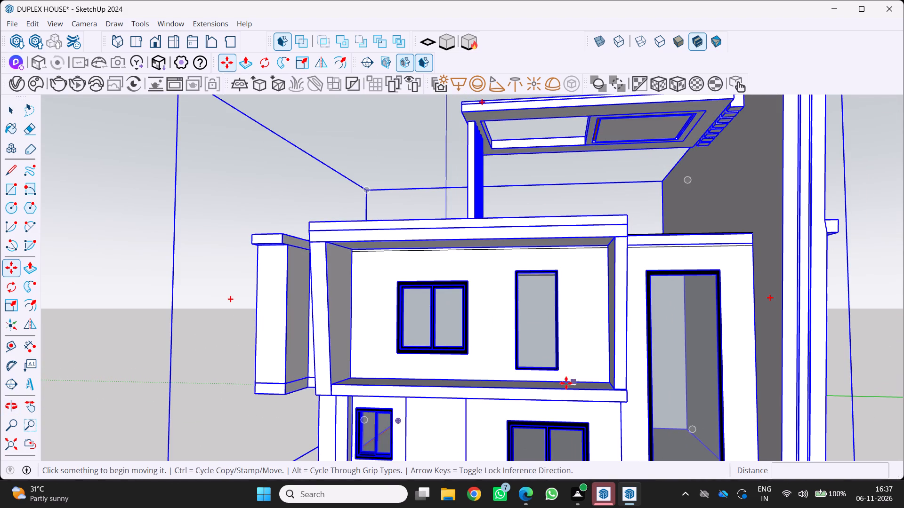
{"action": "key", "text": "space"}
{"action": "scroll", "coordinate": [548, 370], "scroll_direction": "up", "scroll_amount": 6}
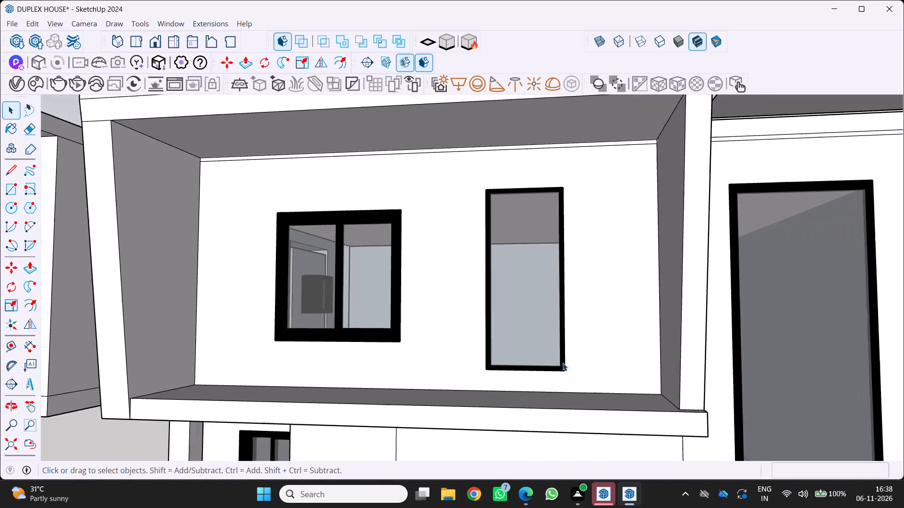
{"action": "scroll", "coordinate": [563, 363], "scroll_direction": "up", "scroll_amount": 2}
{"action": "double_click", "coordinate": [559, 371]}
{"action": "triple_click", "coordinate": [561, 367]}
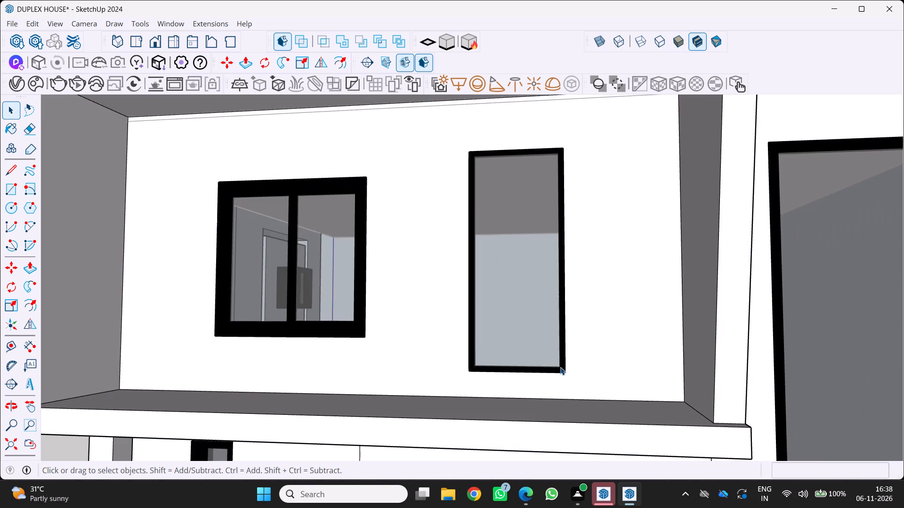
{"action": "triple_click", "coordinate": [560, 365]}
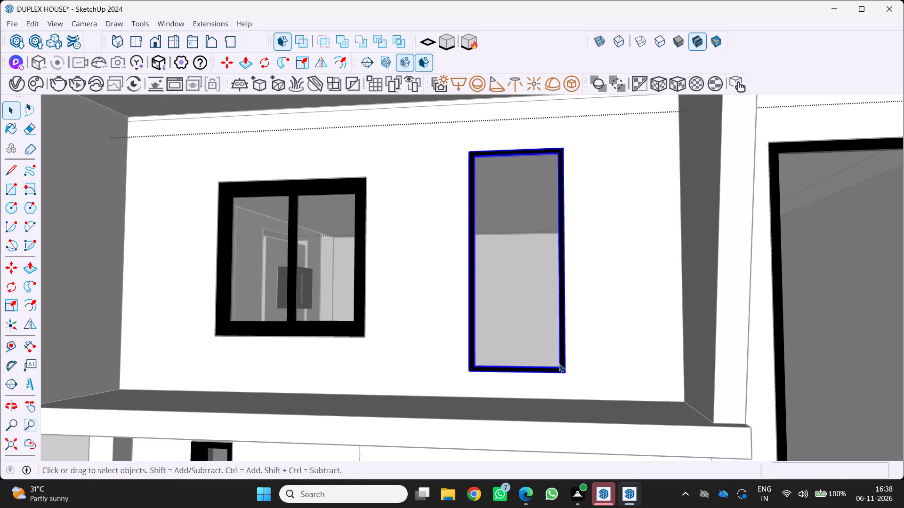
{"action": "key", "text": "m"}
{"action": "left_click", "coordinate": [560, 372]}
{"action": "scroll", "coordinate": [534, 378], "scroll_direction": "down", "scroll_amount": 6}
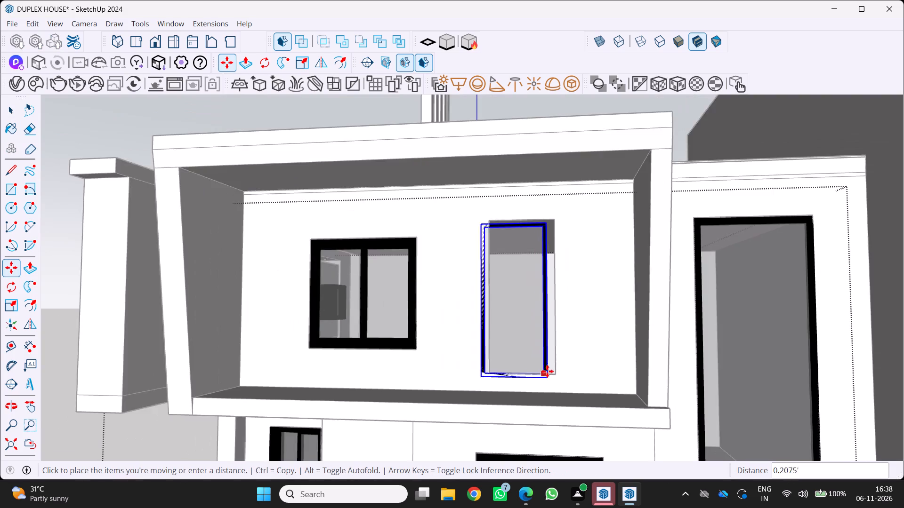
{"action": "scroll", "coordinate": [547, 371], "scroll_direction": "down", "scroll_amount": 9}
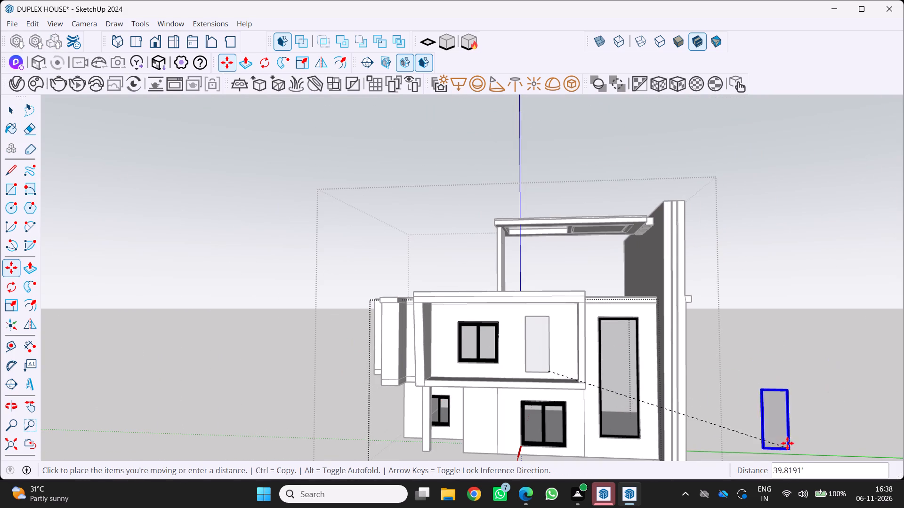
{"action": "left_click", "coordinate": [803, 421]}
{"action": "key", "text": "space"}
{"action": "key", "text": "space"}
{"action": "scroll", "coordinate": [703, 448], "scroll_direction": "up", "scroll_amount": 3}
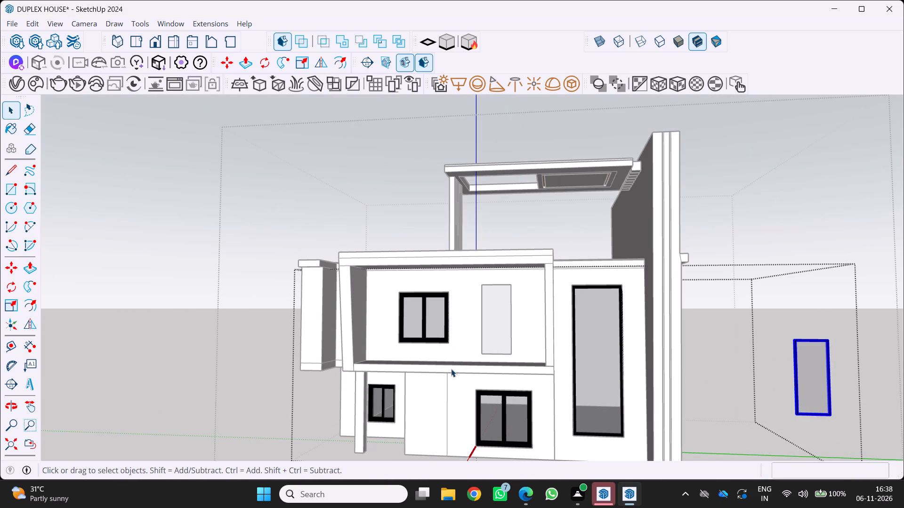
Deselect the relocated narrow window frame and leave the group being edited.
{"action": "left_click", "coordinate": [129, 300]}
{"action": "key", "text": "space"}
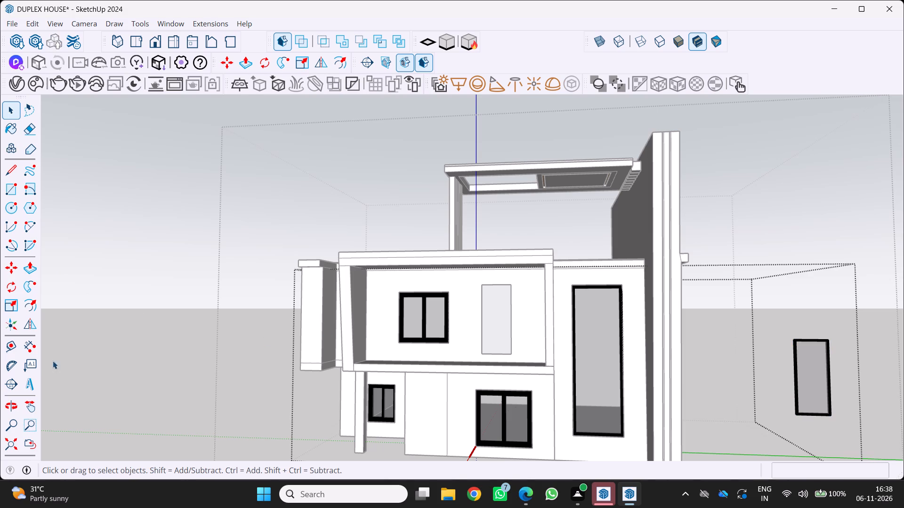
{"action": "key", "text": "space"}
{"action": "left_click", "coordinate": [177, 358]}
{"action": "scroll", "coordinate": [246, 331], "scroll_direction": "up", "scroll_amount": 5}
{"action": "scroll", "coordinate": [549, 319], "scroll_direction": "up", "scroll_amount": 2}
{"action": "scroll", "coordinate": [607, 307], "scroll_direction": "down", "scroll_amount": 5}
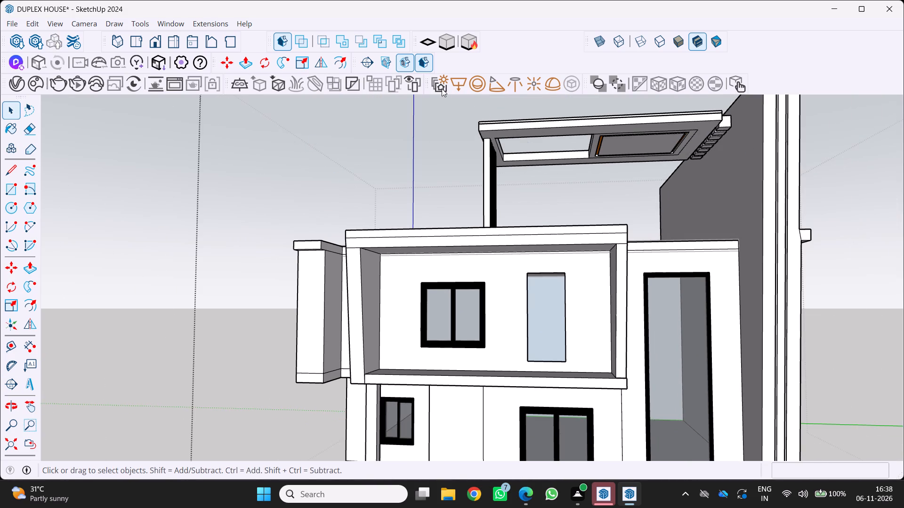
Search the 3D Warehouse models for "door".
{"action": "left_click", "coordinate": [170, 20]}
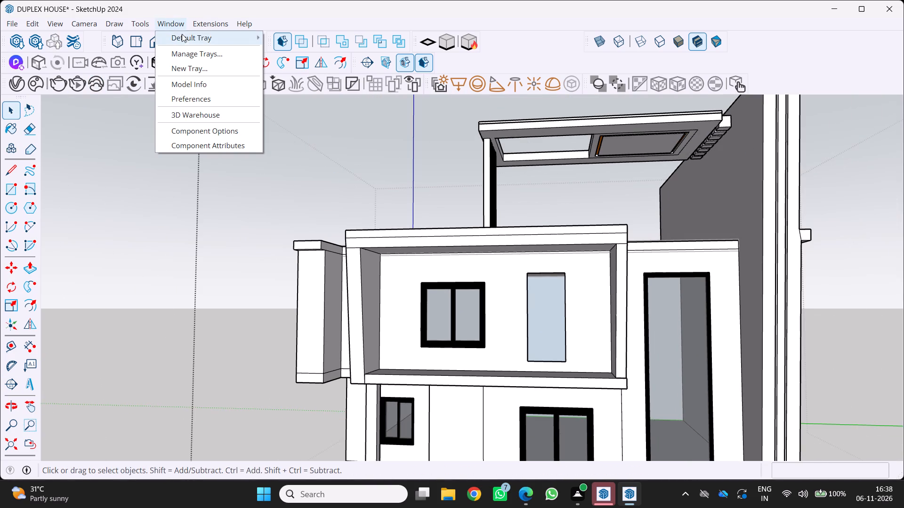
{"action": "left_click", "coordinate": [187, 113]}
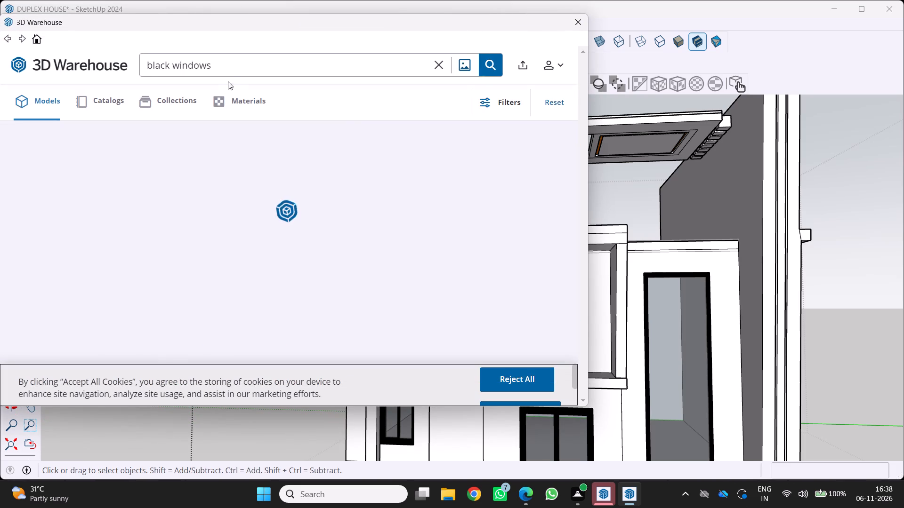
{"action": "left_click", "coordinate": [234, 67]}
{"action": "key", "text": "BackSpace"}
{"action": "key", "text": "BackSpace"}
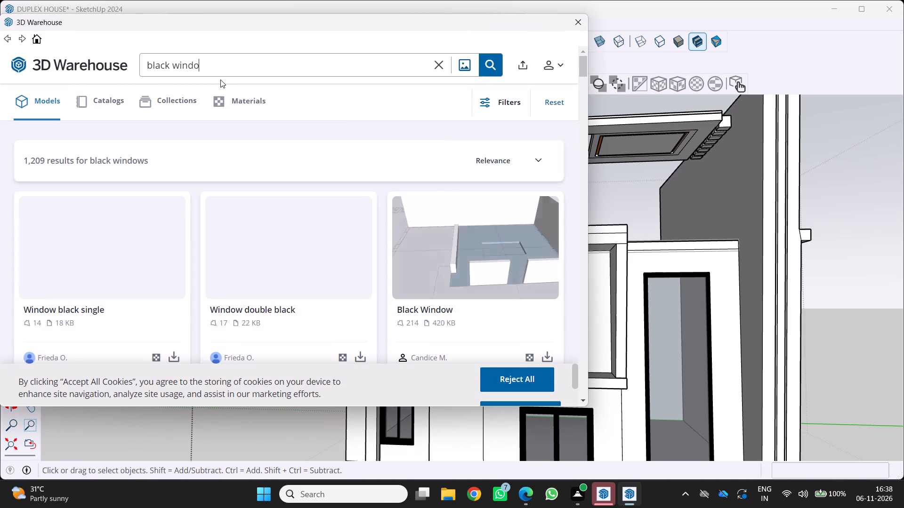
{"action": "key", "text": "BackSpace"}
{"action": "key", "text": "BackSpace"}
{"action": "key", "text": "BackSpace"}
{"action": "key", "text": "BackSpace"}
{"action": "key", "text": "BackSpace"}
{"action": "key", "text": "BackSpace"}
{"action": "key", "text": "BackSpace"}
{"action": "key", "text": "BackSpace"}
{"action": "key", "text": "BackSpace"}
{"action": "key", "text": "BackSpace"}
{"action": "key", "text": "BackSpace"}
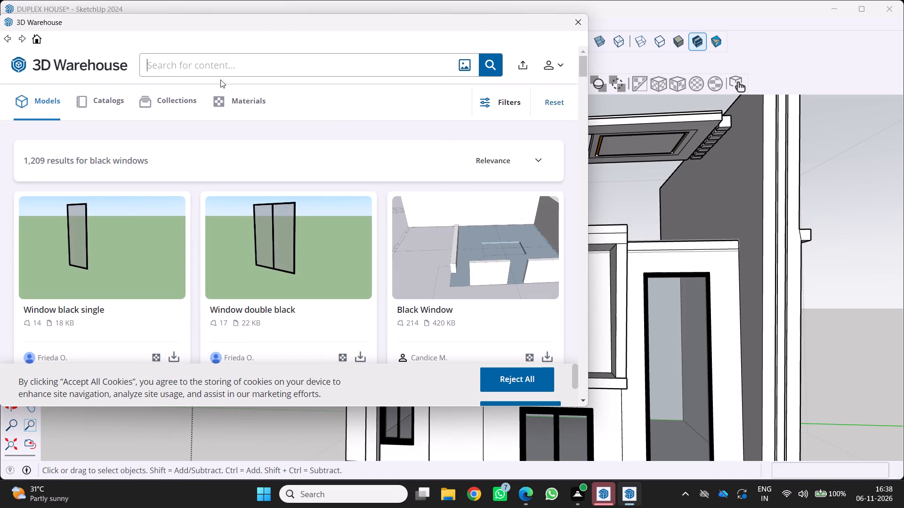
{"action": "key", "text": "d"}
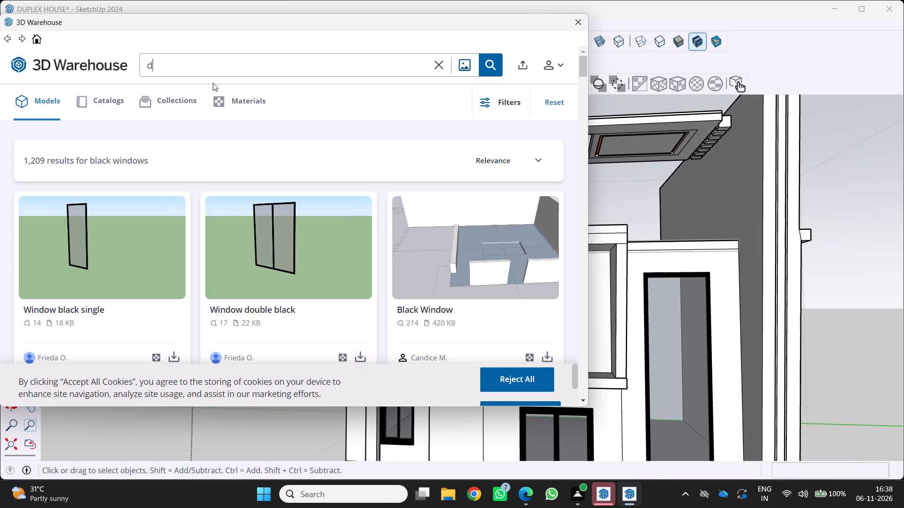
{"action": "key", "text": "o"}
{"action": "key", "text": "o"}
{"action": "key", "text": "r"}
{"action": "left_click", "coordinate": [495, 67]}
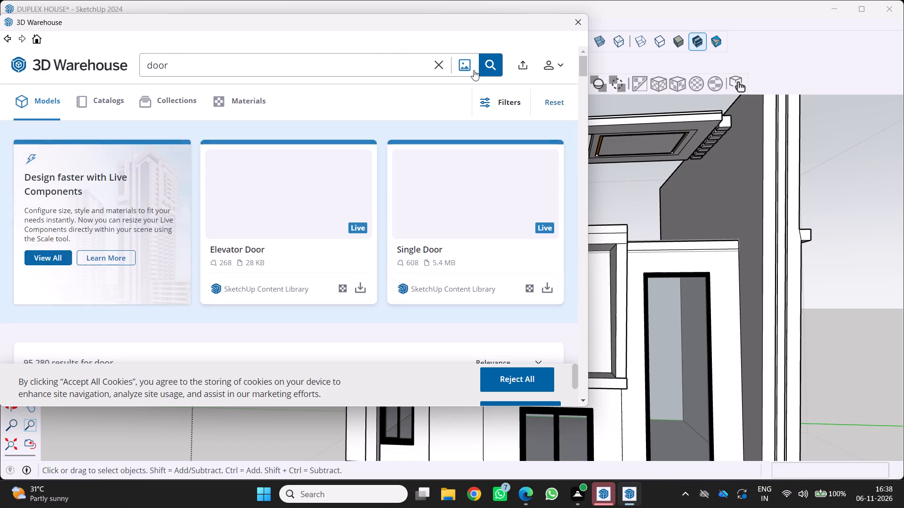
Browse the 3D Warehouse door models for a suitable single wooden door.
{"action": "scroll", "coordinate": [317, 281], "scroll_direction": "down", "scroll_amount": 3}
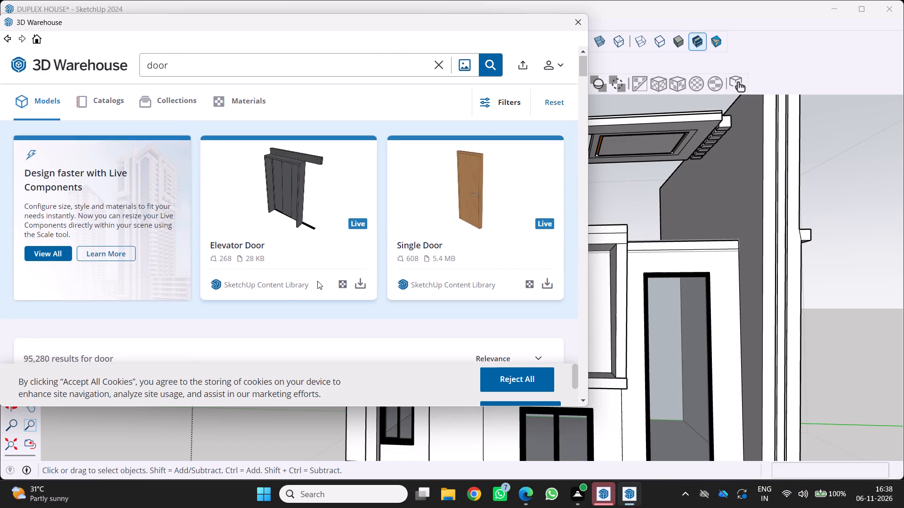
{"action": "scroll", "coordinate": [312, 270], "scroll_direction": "down", "scroll_amount": 4}
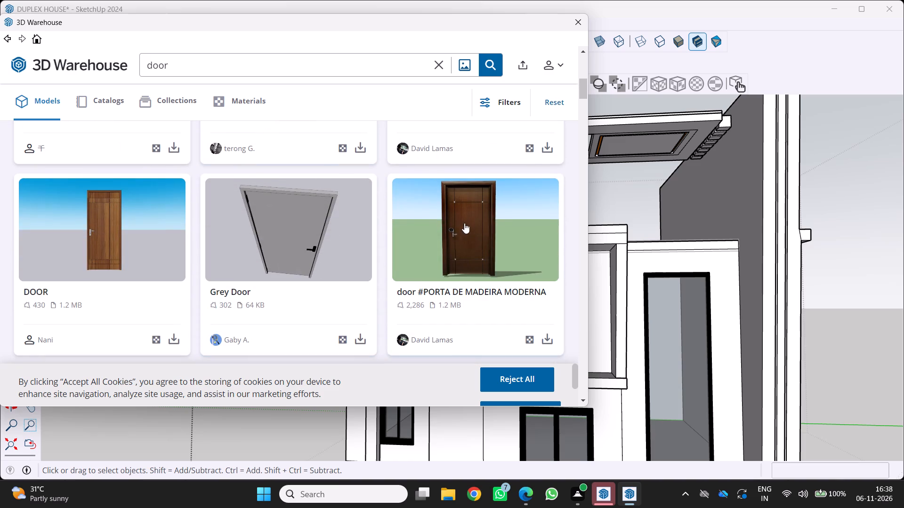
{"action": "scroll", "coordinate": [456, 228], "scroll_direction": "down", "scroll_amount": 14}
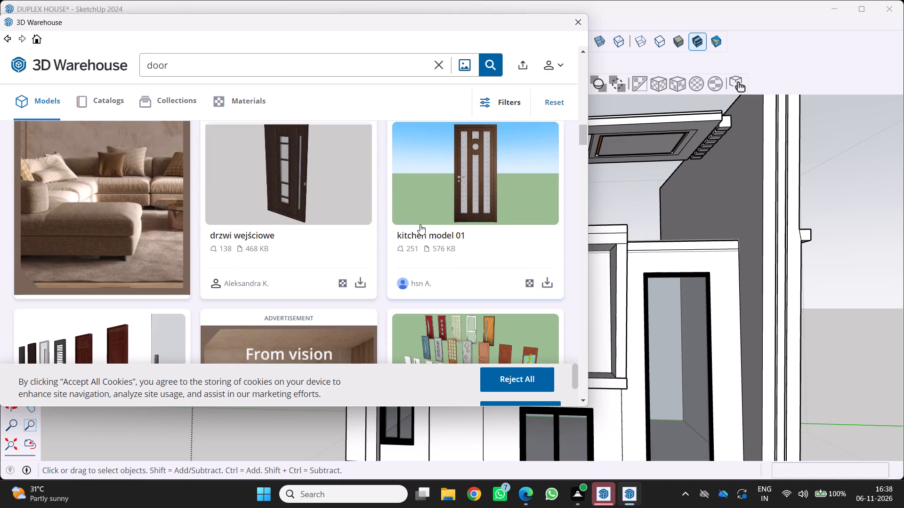
{"action": "scroll", "coordinate": [420, 228], "scroll_direction": "down", "scroll_amount": 16}
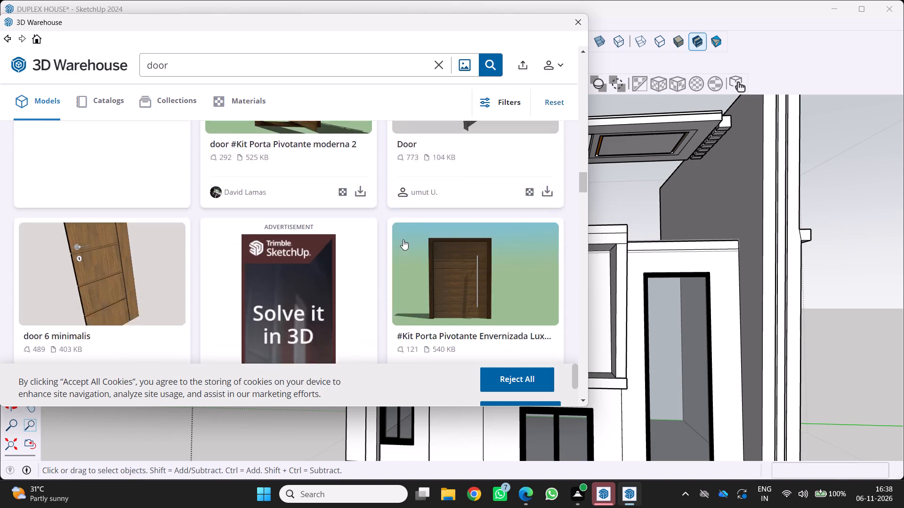
{"action": "scroll", "coordinate": [404, 238], "scroll_direction": "down", "scroll_amount": 17}
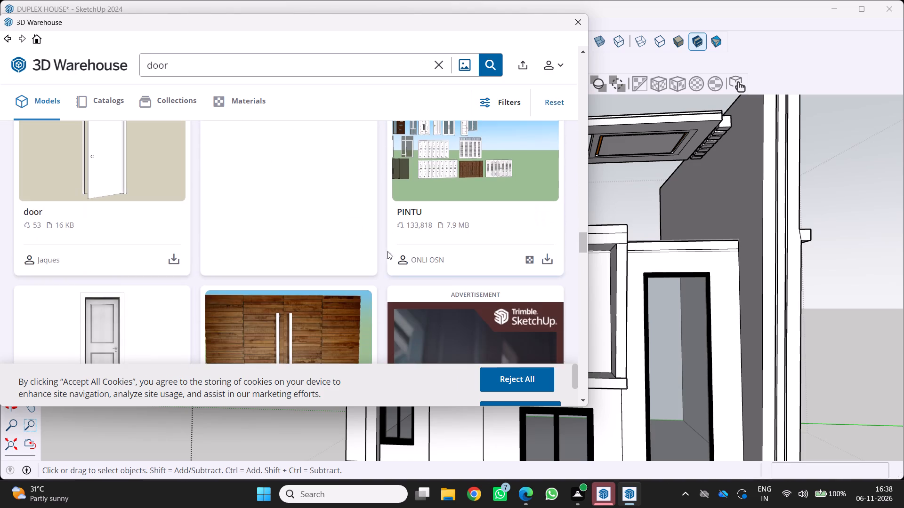
{"action": "scroll", "coordinate": [386, 253], "scroll_direction": "down", "scroll_amount": 18}
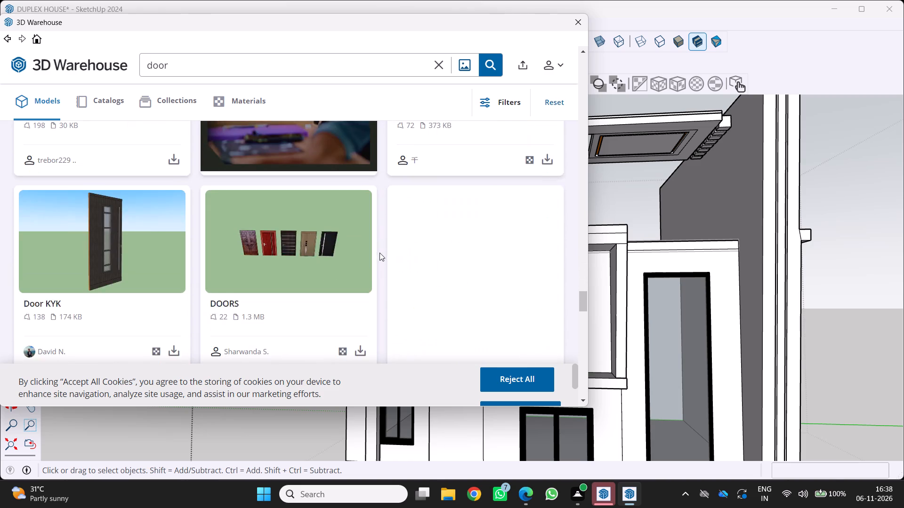
{"action": "scroll", "coordinate": [375, 259], "scroll_direction": "down", "scroll_amount": 6}
{"action": "scroll", "coordinate": [374, 256], "scroll_direction": "up", "scroll_amount": 17}
{"action": "scroll", "coordinate": [374, 256], "scroll_direction": "up", "scroll_amount": 4}
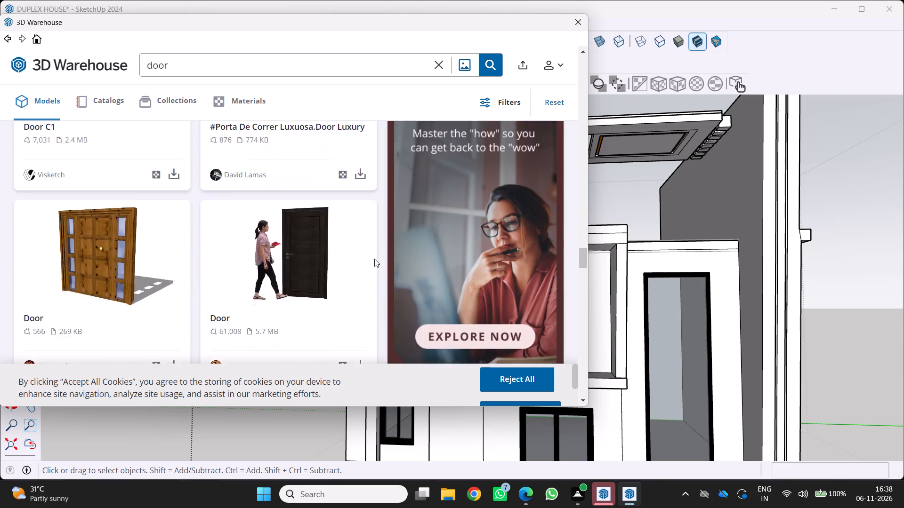
{"action": "scroll", "coordinate": [370, 263], "scroll_direction": "up", "scroll_amount": 20}
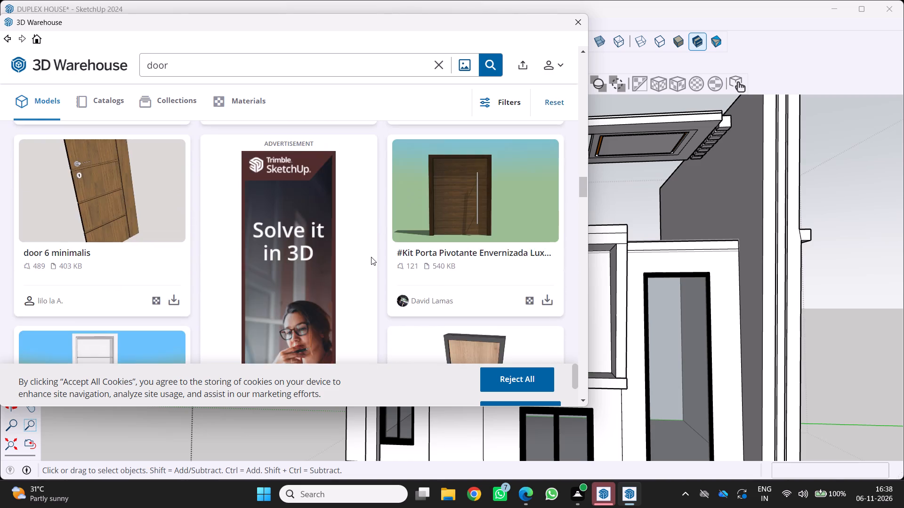
{"action": "scroll", "coordinate": [370, 257], "scroll_direction": "up", "scroll_amount": 19}
{"action": "scroll", "coordinate": [379, 247], "scroll_direction": "up", "scroll_amount": 11}
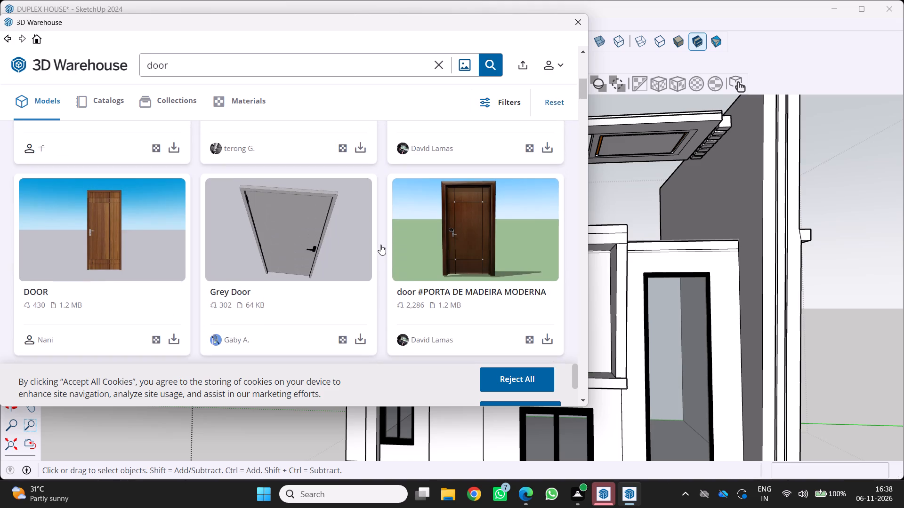
{"action": "scroll", "coordinate": [380, 245], "scroll_direction": "up", "scroll_amount": 12}
{"action": "scroll", "coordinate": [373, 246], "scroll_direction": "down", "scroll_amount": 3}
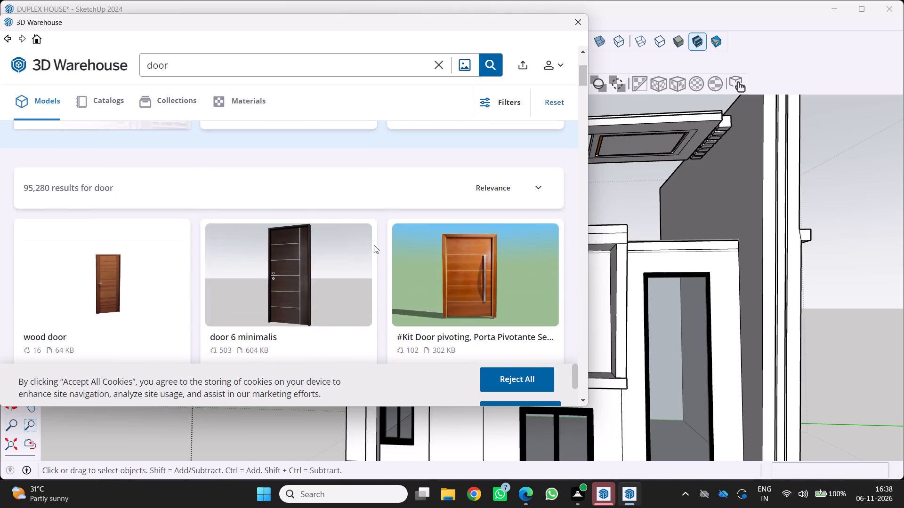
{"action": "scroll", "coordinate": [378, 241], "scroll_direction": "down", "scroll_amount": 5}
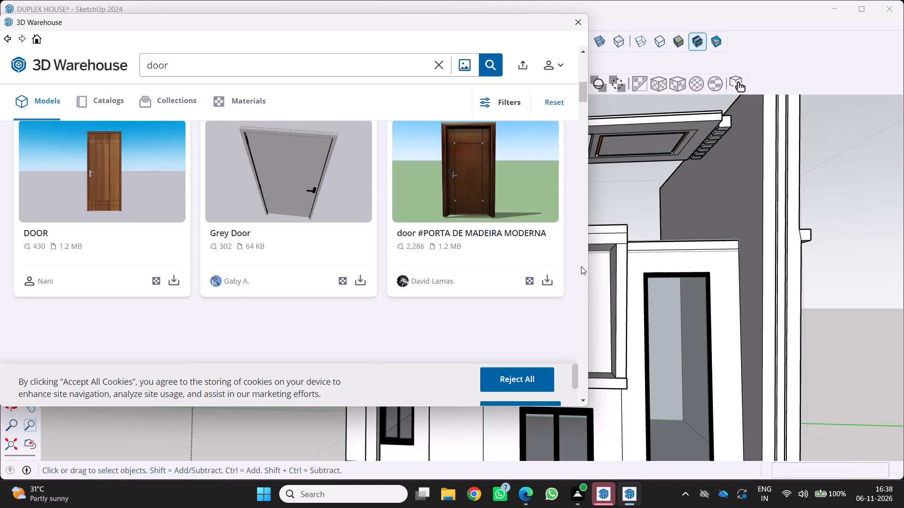
Load "door #PORTA DE MADEIRA MODERNA" directly into the model and place it on open ground beyond the tall side wall.
{"action": "left_click", "coordinate": [554, 278]}
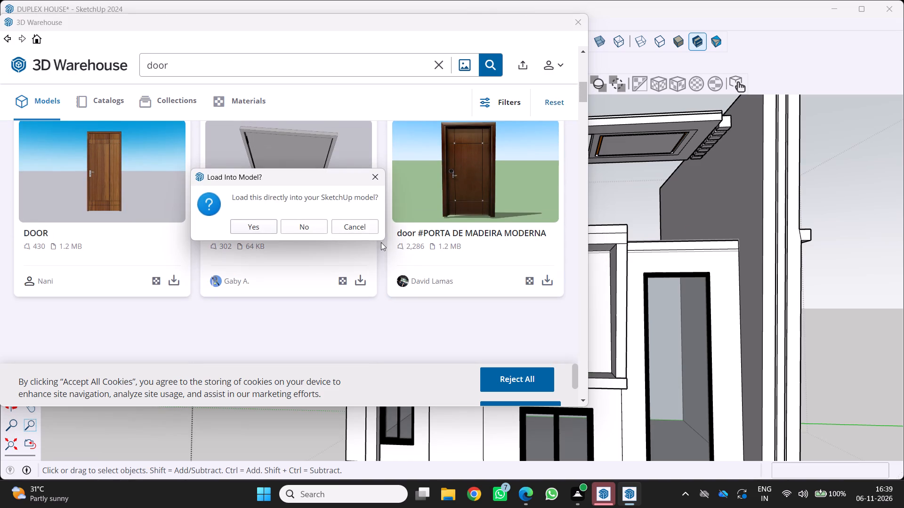
{"action": "left_click", "coordinate": [255, 229]}
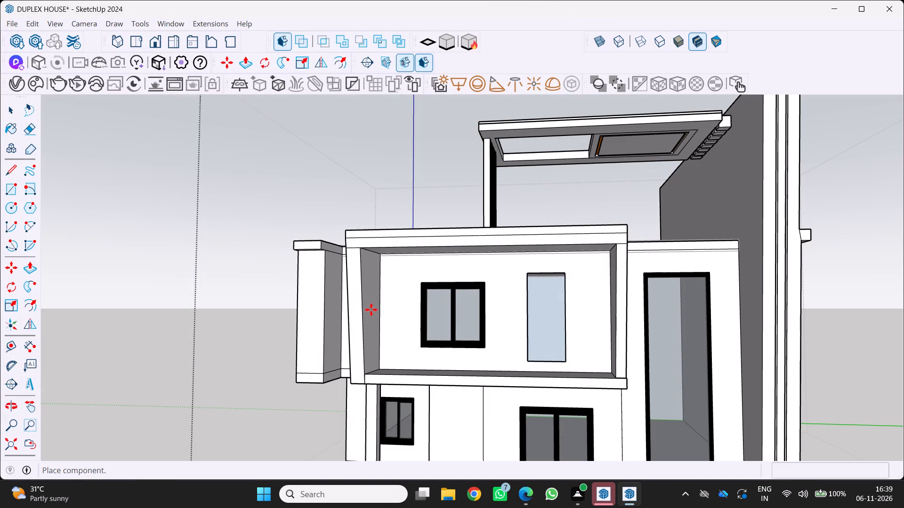
{"action": "scroll", "coordinate": [522, 343], "scroll_direction": "down", "scroll_amount": 8}
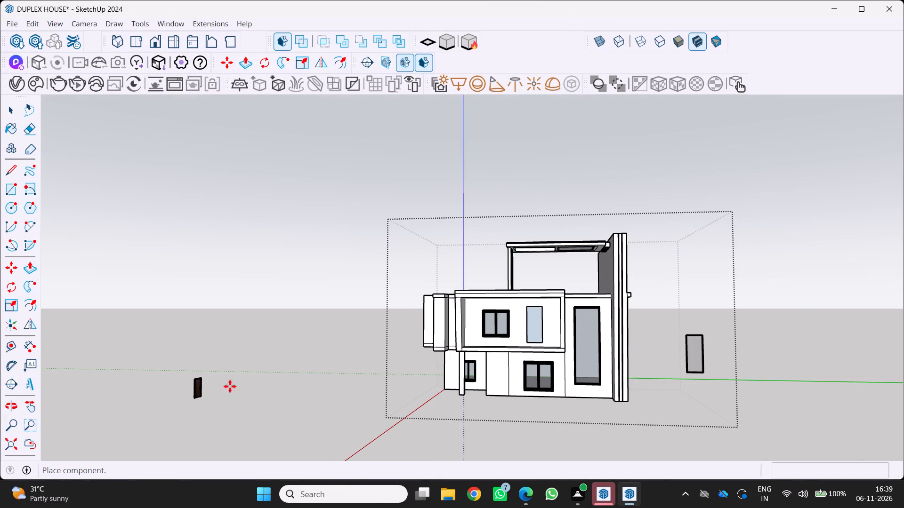
{"action": "scroll", "coordinate": [364, 383], "scroll_direction": "down", "scroll_amount": 5}
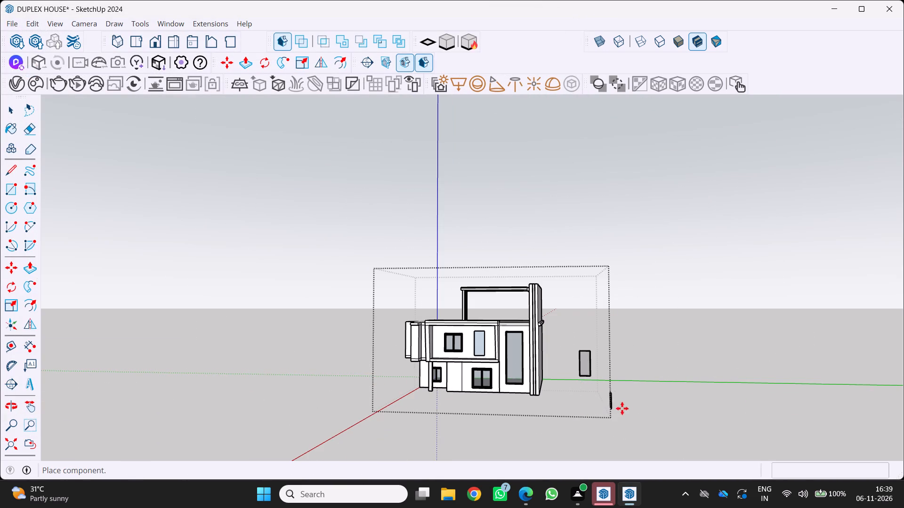
{"action": "left_click_drag", "start_coordinate": [652, 405], "coordinate": [647, 405]}
Inspect the placed wooden door's face and its orientation relative to the tall side wall.
{"action": "scroll", "coordinate": [643, 408], "scroll_direction": "up", "scroll_amount": 5}
{"action": "middle_click_drag", "start_coordinate": [646, 401], "coordinate": [547, 426]}
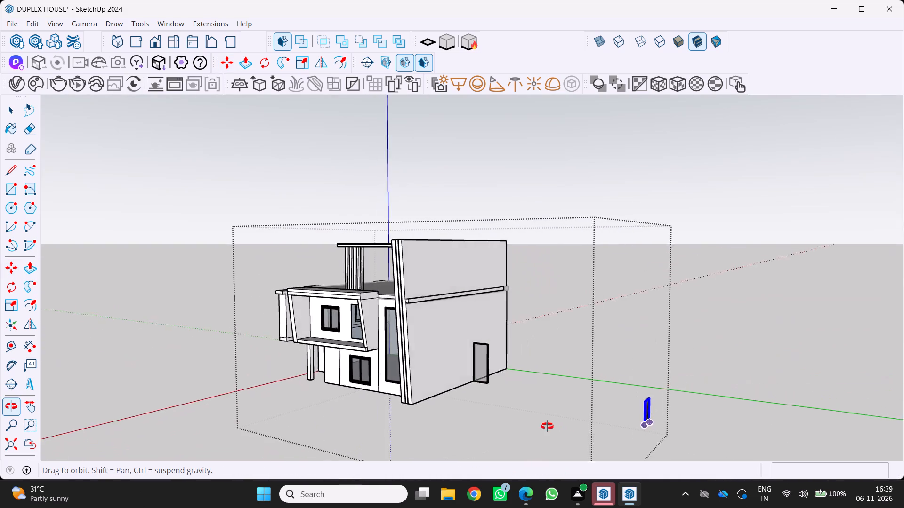
{"action": "middle_click_drag", "start_coordinate": [547, 426], "coordinate": [495, 414]}
{"action": "scroll", "coordinate": [588, 397], "scroll_direction": "down", "scroll_amount": 1}
{"action": "scroll", "coordinate": [618, 407], "scroll_direction": "up", "scroll_amount": 6}
{"action": "middle_click_drag", "start_coordinate": [618, 414], "coordinate": [557, 397]}
{"action": "middle_click", "coordinate": [557, 397]}
{"action": "middle_click", "coordinate": [554, 395]}
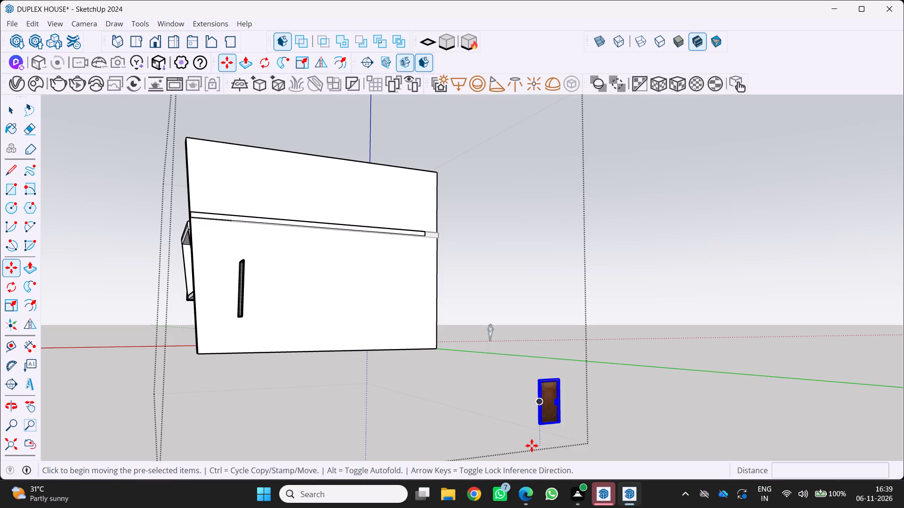
{"action": "scroll", "coordinate": [532, 447], "scroll_direction": "down", "scroll_amount": 2}
{"action": "middle_click_drag", "start_coordinate": [527, 447], "coordinate": [501, 424]}
{"action": "middle_click_drag", "start_coordinate": [500, 421], "coordinate": [486, 417]}
{"action": "middle_click", "coordinate": [486, 417]}
{"action": "scroll", "coordinate": [506, 381], "scroll_direction": "up", "scroll_amount": 7}
{"action": "middle_click_drag", "start_coordinate": [474, 403], "coordinate": [511, 452]}
{"action": "scroll", "coordinate": [511, 452], "scroll_direction": "down", "scroll_amount": 15}
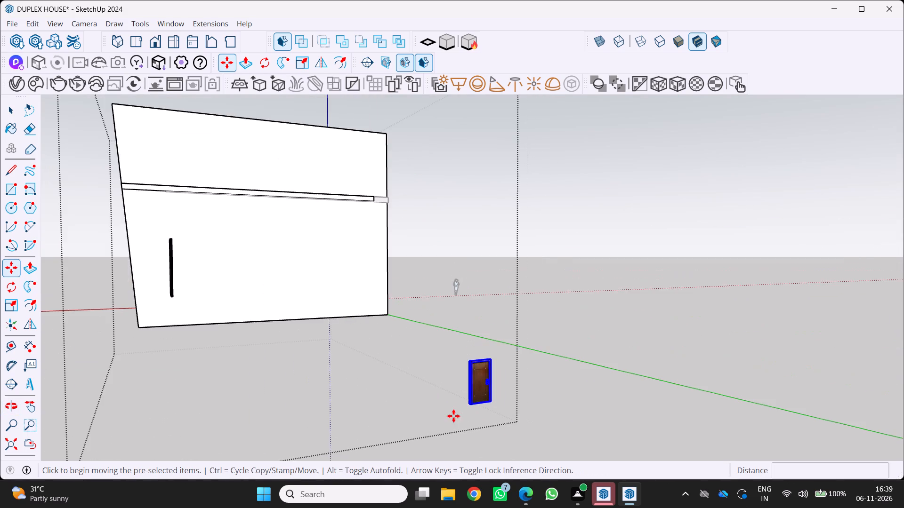
Compare the wooden door's orientation with the front facade and its empty balcony opening, and examine the door up close.
{"action": "scroll", "coordinate": [441, 413], "scroll_direction": "down", "scroll_amount": 5}
{"action": "middle_click_drag", "start_coordinate": [379, 414], "coordinate": [560, 423]}
{"action": "scroll", "coordinate": [425, 409], "scroll_direction": "down", "scroll_amount": 1}
{"action": "middle_click", "coordinate": [560, 423]}
{"action": "scroll", "coordinate": [560, 423], "scroll_direction": "down", "scroll_amount": 3}
{"action": "scroll", "coordinate": [437, 401], "scroll_direction": "up", "scroll_amount": 2}
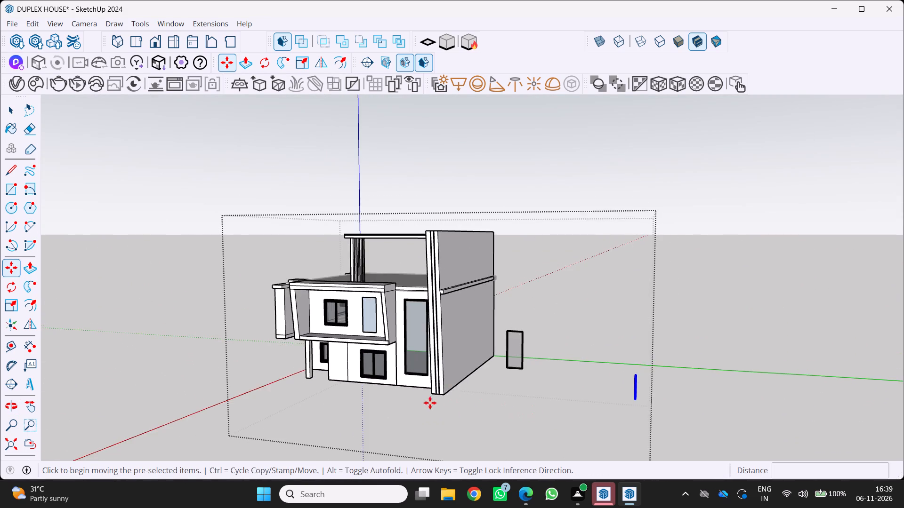
{"action": "scroll", "coordinate": [430, 403], "scroll_direction": "up", "scroll_amount": 1}
{"action": "middle_click_drag", "start_coordinate": [419, 401], "coordinate": [462, 398]}
{"action": "scroll", "coordinate": [452, 400], "scroll_direction": "down", "scroll_amount": 8}
{"action": "scroll", "coordinate": [497, 397], "scroll_direction": "up", "scroll_amount": 3}
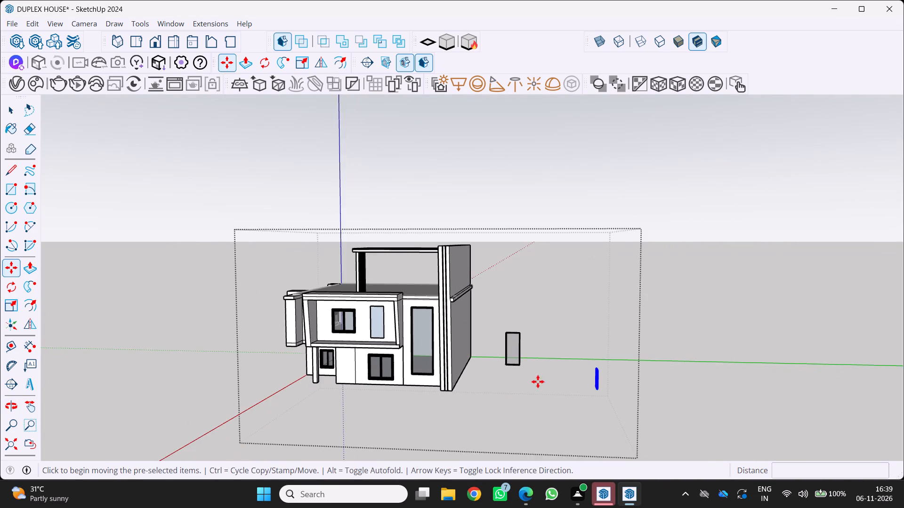
{"action": "scroll", "coordinate": [582, 412], "scroll_direction": "up", "scroll_amount": 11}
{"action": "middle_click_drag", "start_coordinate": [589, 404], "coordinate": [494, 398]}
{"action": "scroll", "coordinate": [582, 382], "scroll_direction": "up", "scroll_amount": 4}
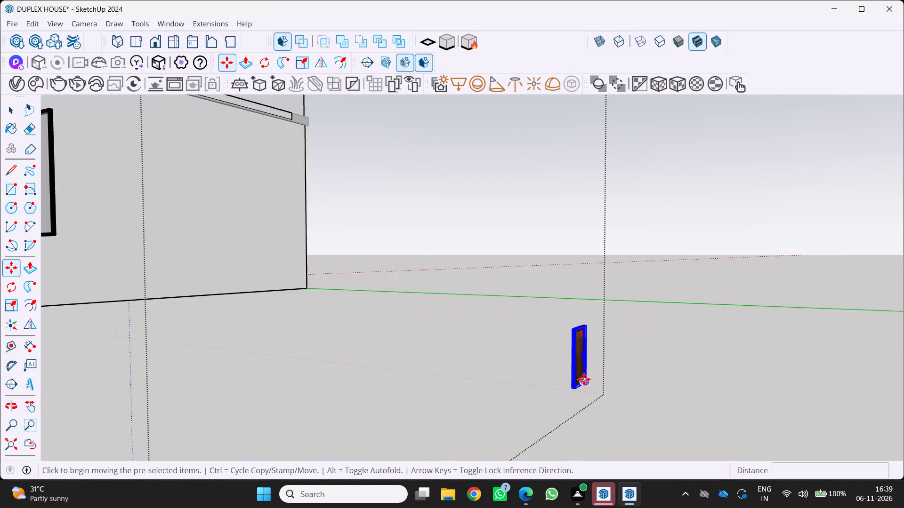
{"action": "scroll", "coordinate": [584, 379], "scroll_direction": "up", "scroll_amount": 6}
{"action": "middle_click_drag", "start_coordinate": [570, 380], "coordinate": [429, 385]}
{"action": "middle_click", "coordinate": [426, 386]}
{"action": "middle_click", "coordinate": [414, 388]}
{"action": "scroll", "coordinate": [551, 379], "scroll_direction": "up", "scroll_amount": 4}
{"action": "scroll", "coordinate": [570, 391], "scroll_direction": "down", "scroll_amount": 4}
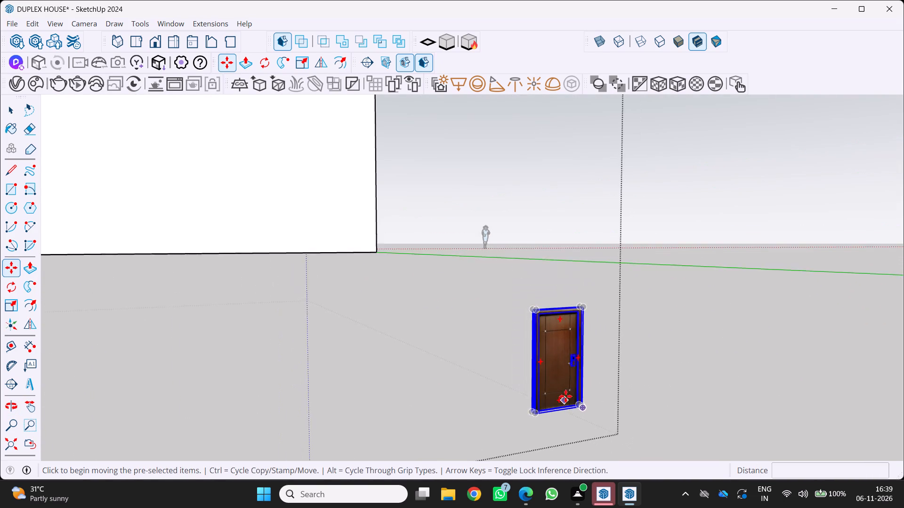
Compare the wooden door's facing with the tall side wall and the front facade, and view the door face up close.
{"action": "scroll", "coordinate": [565, 396], "scroll_direction": "down", "scroll_amount": 5}
{"action": "scroll", "coordinate": [570, 403], "scroll_direction": "up", "scroll_amount": 4}
{"action": "scroll", "coordinate": [565, 403], "scroll_direction": "down", "scroll_amount": 14}
{"action": "middle_click_drag", "start_coordinate": [462, 399], "coordinate": [466, 398]}
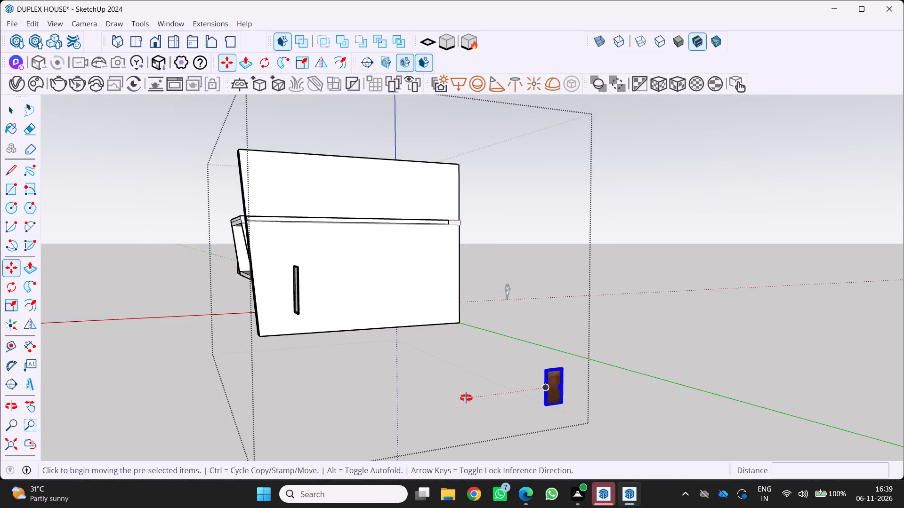
{"action": "middle_click_drag", "start_coordinate": [466, 398], "coordinate": [641, 381]}
{"action": "scroll", "coordinate": [589, 380], "scroll_direction": "down", "scroll_amount": 5}
{"action": "scroll", "coordinate": [466, 360], "scroll_direction": "down", "scroll_amount": 4}
{"action": "scroll", "coordinate": [594, 348], "scroll_direction": "up", "scroll_amount": 7}
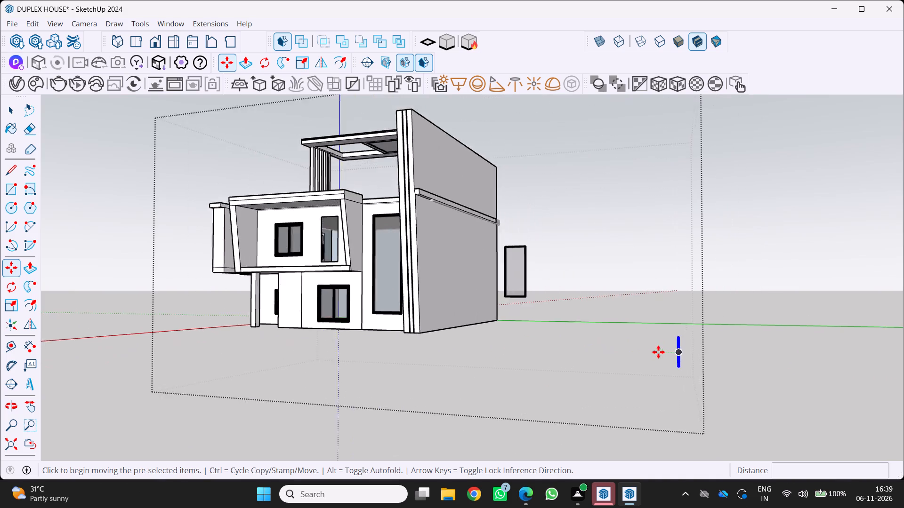
{"action": "scroll", "coordinate": [658, 352], "scroll_direction": "up", "scroll_amount": 9}
{"action": "middle_click_drag", "start_coordinate": [679, 363], "coordinate": [543, 359]}
{"action": "scroll", "coordinate": [556, 357], "scroll_direction": "up", "scroll_amount": 5}
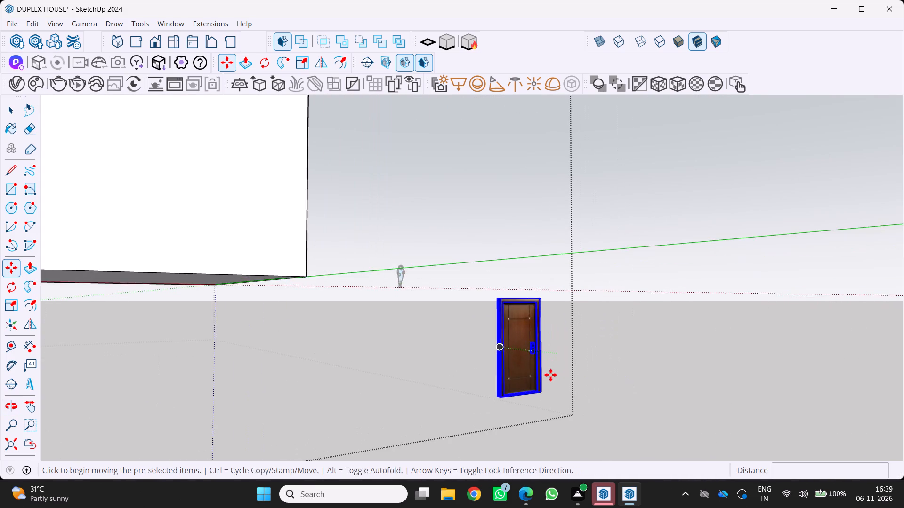
{"action": "scroll", "coordinate": [550, 375], "scroll_direction": "up", "scroll_amount": 3}
{"action": "middle_click", "coordinate": [549, 378]}
{"action": "middle_click", "coordinate": [549, 378]}
{"action": "middle_click", "coordinate": [548, 377]}
{"action": "middle_click", "coordinate": [547, 377]}
{"action": "scroll", "coordinate": [368, 329], "scroll_direction": "down", "scroll_amount": 10}
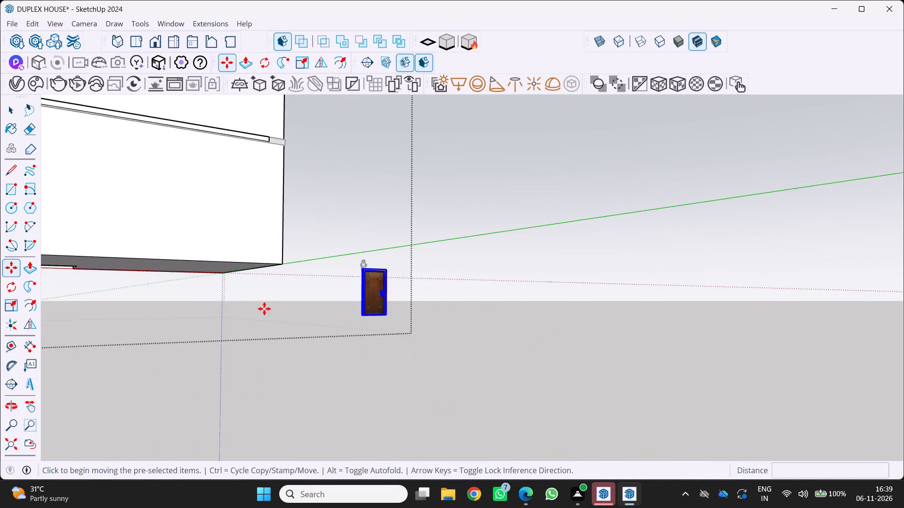
{"action": "scroll", "coordinate": [251, 280], "scroll_direction": "up", "scroll_amount": 7}
{"action": "scroll", "coordinate": [382, 328], "scroll_direction": "up", "scroll_amount": 2}
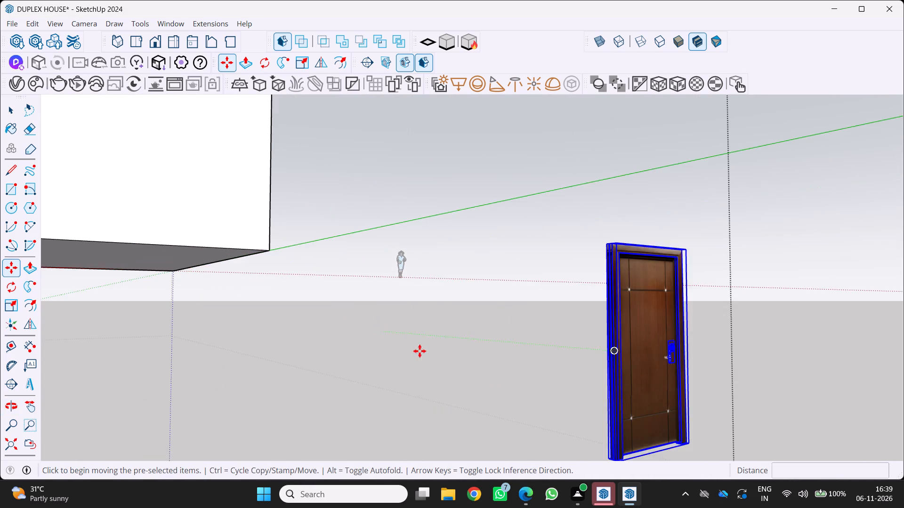
{"action": "scroll", "coordinate": [422, 345], "scroll_direction": "down", "scroll_amount": 5}
{"action": "scroll", "coordinate": [420, 372], "scroll_direction": "up", "scroll_amount": 5}
{"action": "middle_click_drag", "start_coordinate": [467, 354], "coordinate": [424, 351]}
{"action": "middle_click", "coordinate": [424, 351]}
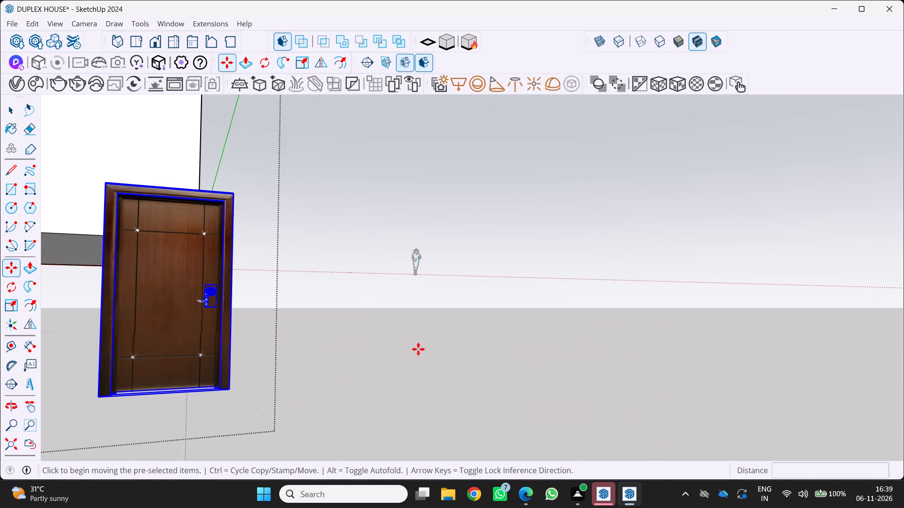
Examine the wooden door's frame and bottom corners near the tall side wall.
{"action": "scroll", "coordinate": [372, 362], "scroll_direction": "down", "scroll_amount": 5}
{"action": "scroll", "coordinate": [339, 377], "scroll_direction": "up", "scroll_amount": 1}
{"action": "middle_click_drag", "start_coordinate": [339, 377], "coordinate": [383, 390]}
{"action": "scroll", "coordinate": [439, 397], "scroll_direction": "up", "scroll_amount": 2}
{"action": "scroll", "coordinate": [454, 378], "scroll_direction": "down", "scroll_amount": 4}
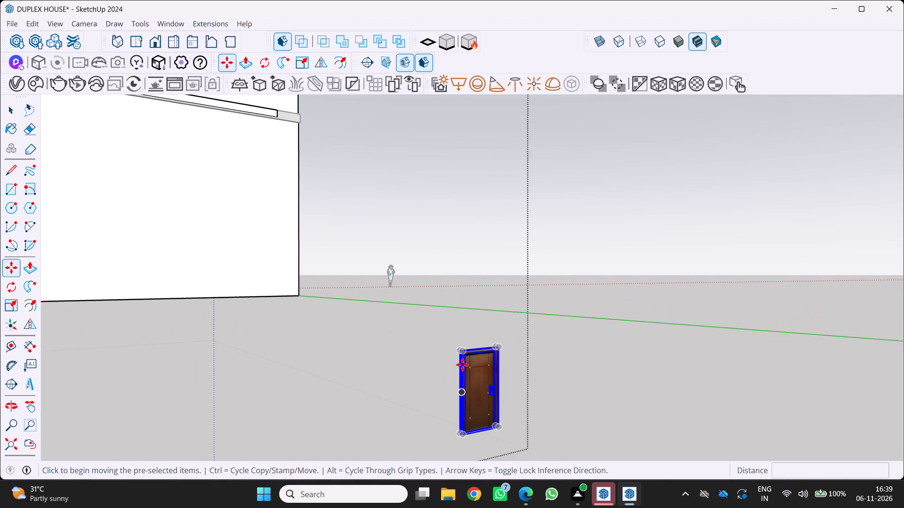
{"action": "scroll", "coordinate": [482, 405], "scroll_direction": "up", "scroll_amount": 4}
{"action": "scroll", "coordinate": [478, 388], "scroll_direction": "down", "scroll_amount": 6}
{"action": "scroll", "coordinate": [485, 440], "scroll_direction": "up", "scroll_amount": 6}
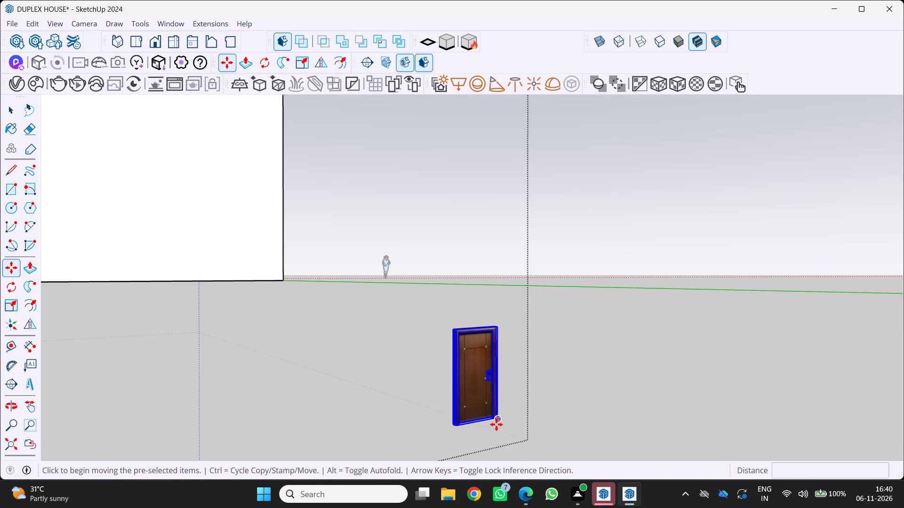
{"action": "scroll", "coordinate": [492, 436], "scroll_direction": "up", "scroll_amount": 2}
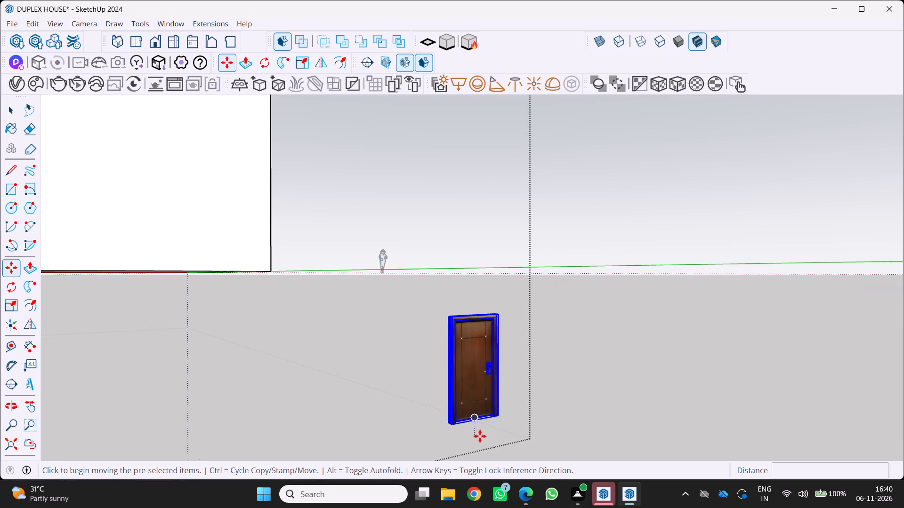
{"action": "scroll", "coordinate": [492, 416], "scroll_direction": "up", "scroll_amount": 6}
{"action": "scroll", "coordinate": [500, 418], "scroll_direction": "down", "scroll_amount": 16}
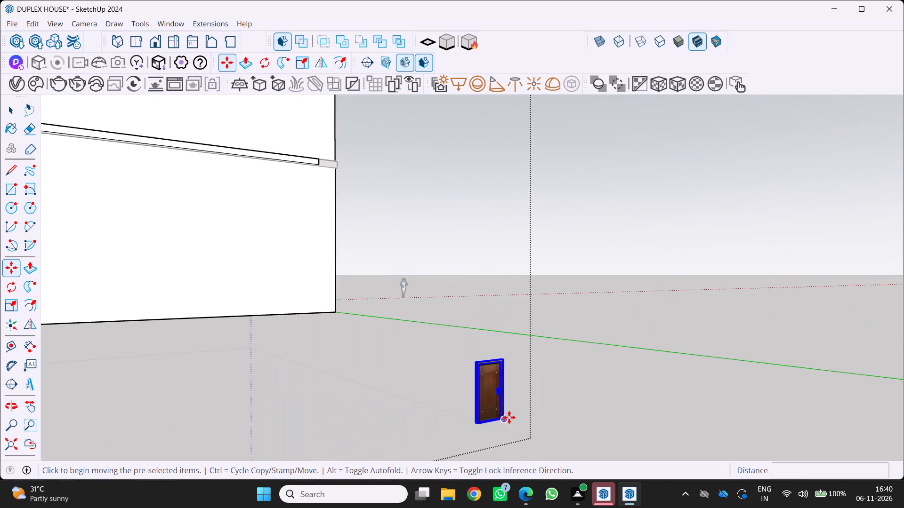
Check the wooden door's orientation and size against the front facade's empty balcony opening and the detached black frame.
{"action": "scroll", "coordinate": [395, 386], "scroll_direction": "down", "scroll_amount": 14}
{"action": "middle_click", "coordinate": [288, 405]}
{"action": "middle_click_drag", "start_coordinate": [290, 405], "coordinate": [405, 390]}
{"action": "middle_click_drag", "start_coordinate": [405, 390], "coordinate": [441, 384]}
{"action": "middle_click", "coordinate": [441, 384]}
{"action": "scroll", "coordinate": [420, 376], "scroll_direction": "down", "scroll_amount": 5}
{"action": "scroll", "coordinate": [317, 316], "scroll_direction": "up", "scroll_amount": 5}
{"action": "middle_click_drag", "start_coordinate": [319, 312], "coordinate": [397, 327]}
{"action": "middle_click_drag", "start_coordinate": [398, 327], "coordinate": [400, 322]}
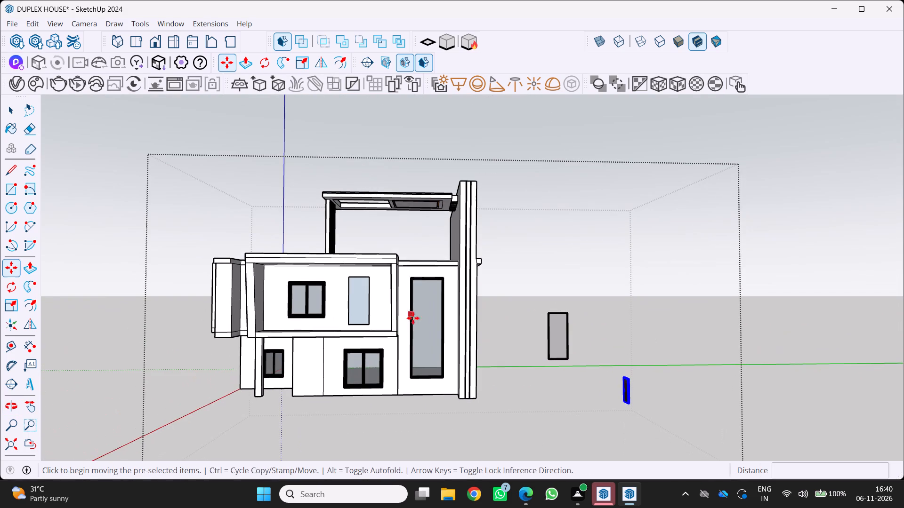
{"action": "scroll", "coordinate": [670, 410], "scroll_direction": "up", "scroll_amount": 12}
{"action": "scroll", "coordinate": [618, 409], "scroll_direction": "up", "scroll_amount": 9}
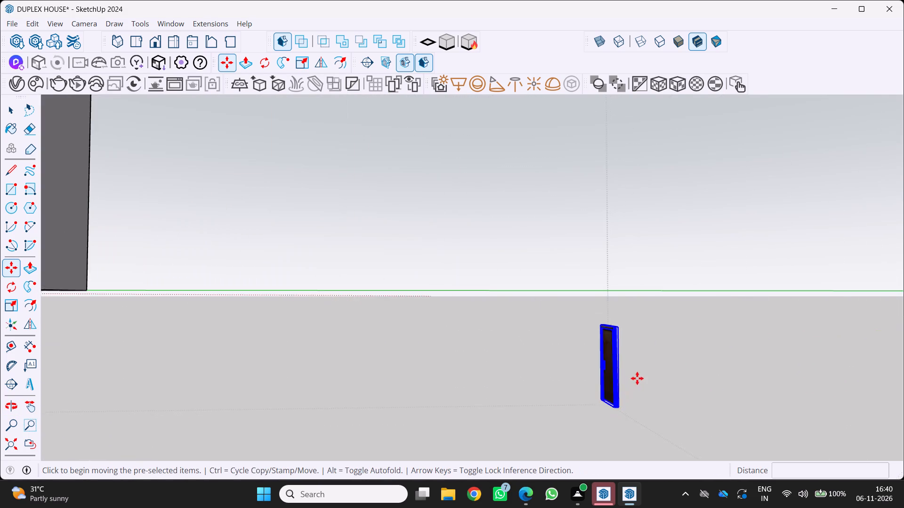
{"action": "scroll", "coordinate": [637, 379], "scroll_direction": "down", "scroll_amount": 1}
{"action": "scroll", "coordinate": [638, 384], "scroll_direction": "up", "scroll_amount": 9}
{"action": "scroll", "coordinate": [630, 389], "scroll_direction": "down", "scroll_amount": 18}
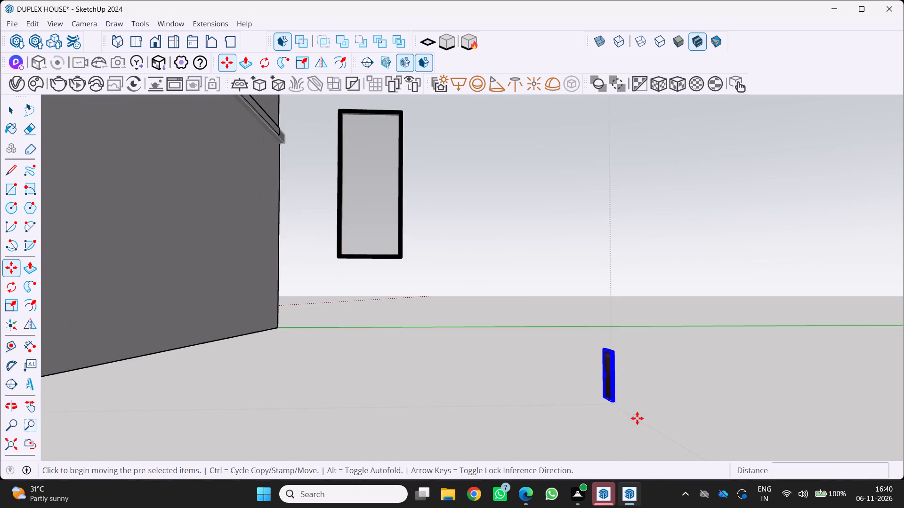
{"action": "scroll", "coordinate": [636, 417], "scroll_direction": "up", "scroll_amount": 4}
{"action": "middle_click_drag", "start_coordinate": [614, 398], "coordinate": [484, 404]}
{"action": "middle_click", "coordinate": [484, 404]}
{"action": "scroll", "coordinate": [529, 367], "scroll_direction": "down", "scroll_amount": 4}
{"action": "middle_click_drag", "start_coordinate": [527, 402], "coordinate": [475, 416]}
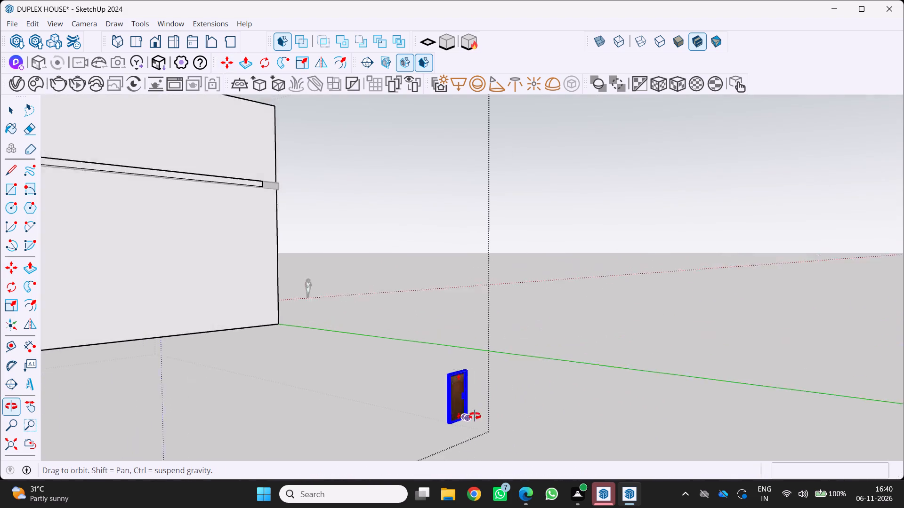
{"action": "middle_click_drag", "start_coordinate": [475, 416], "coordinate": [447, 406]}
{"action": "scroll", "coordinate": [436, 405], "scroll_direction": "up", "scroll_amount": 11}
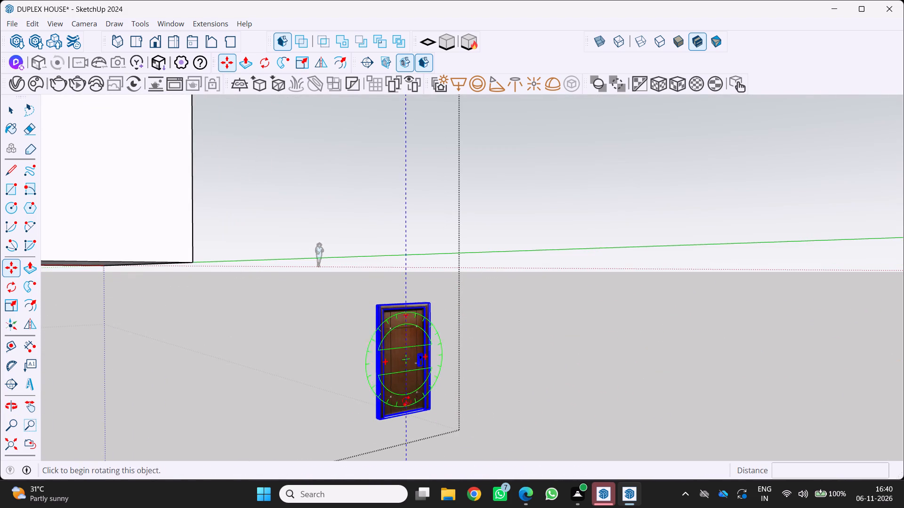
Show back edges and move the wooden door by its bottom corner to the open ground in front of the house facade.
{"action": "key", "text": "k"}
{"action": "key", "text": "m"}
{"action": "scroll", "coordinate": [434, 399], "scroll_direction": "up", "scroll_amount": 6}
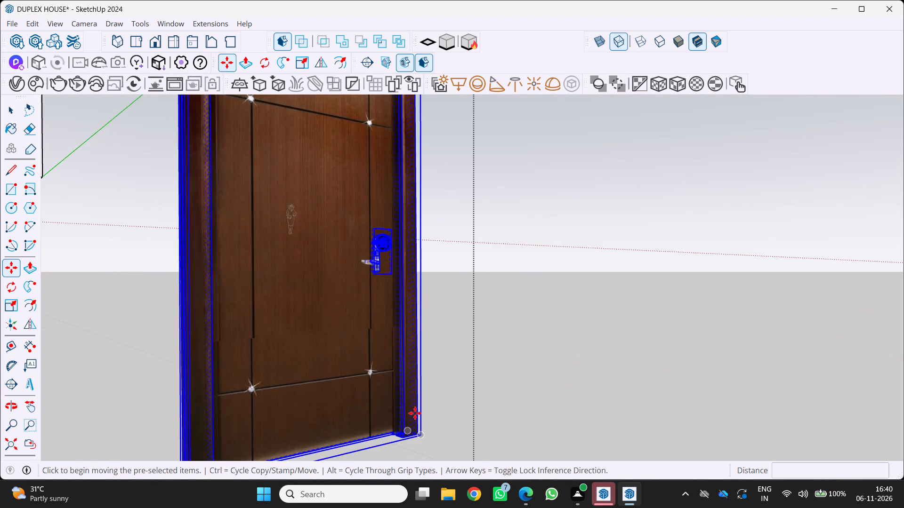
{"action": "scroll", "coordinate": [415, 413], "scroll_direction": "up", "scroll_amount": 1}
{"action": "left_click_drag", "start_coordinate": [420, 439], "coordinate": [426, 430]}
{"action": "scroll", "coordinate": [482, 397], "scroll_direction": "down", "scroll_amount": 11}
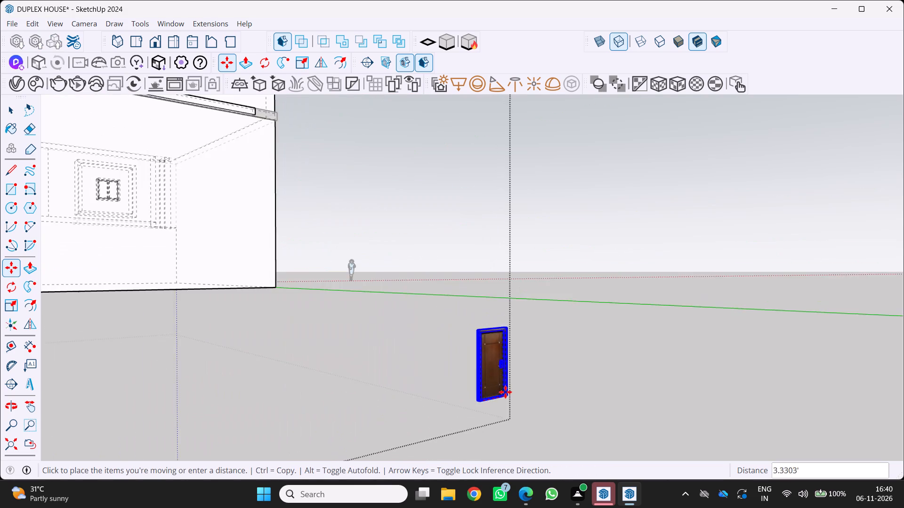
{"action": "scroll", "coordinate": [505, 392], "scroll_direction": "down", "scroll_amount": 20}
{"action": "scroll", "coordinate": [505, 392], "scroll_direction": "down", "scroll_amount": 3}
{"action": "scroll", "coordinate": [241, 357], "scroll_direction": "up", "scroll_amount": 4}
{"action": "middle_click_drag", "start_coordinate": [242, 344], "coordinate": [377, 383]}
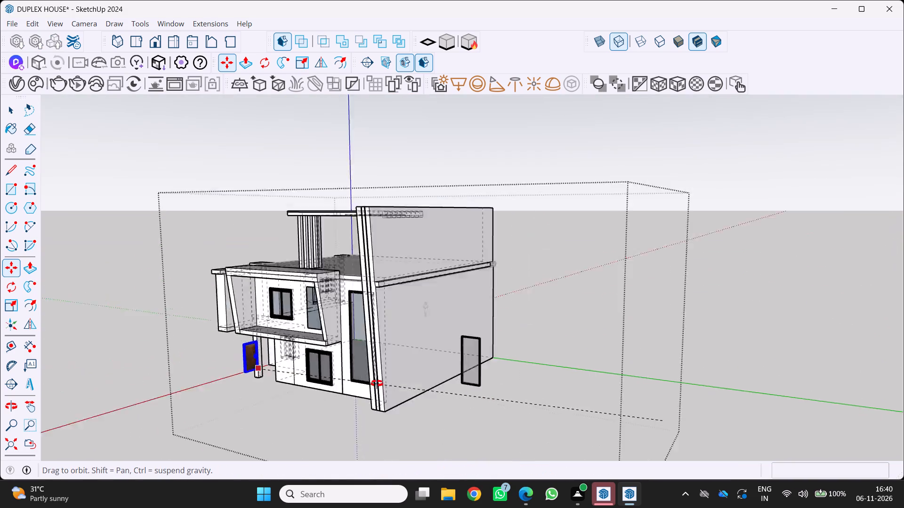
{"action": "middle_click_drag", "start_coordinate": [377, 383], "coordinate": [518, 375]}
{"action": "middle_click", "coordinate": [517, 374]}
{"action": "scroll", "coordinate": [824, 326], "scroll_direction": "up", "scroll_amount": 1}
{"action": "scroll", "coordinate": [497, 362], "scroll_direction": "up", "scroll_amount": 7}
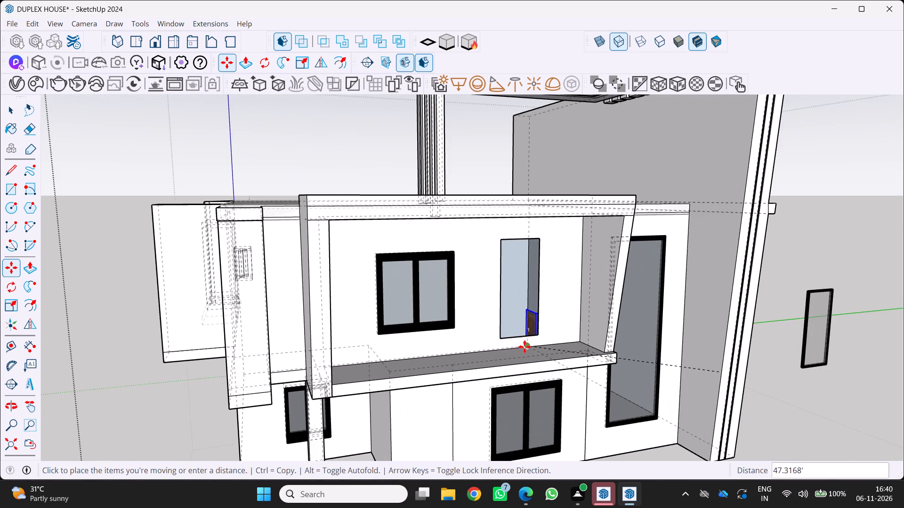
{"action": "scroll", "coordinate": [526, 361], "scroll_direction": "down", "scroll_amount": 14}
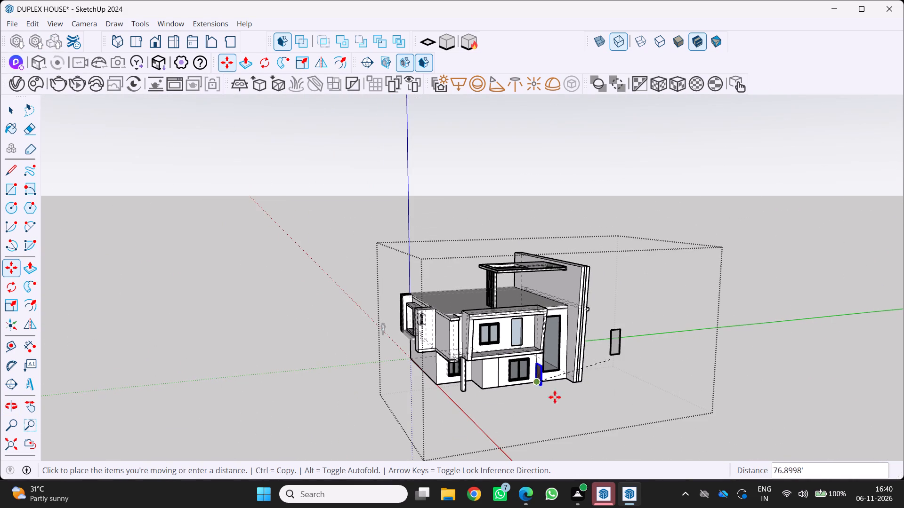
{"action": "left_click", "coordinate": [549, 404]}
{"action": "scroll", "coordinate": [564, 414], "scroll_direction": "up", "scroll_amount": 5}
{"action": "key", "text": "space"}
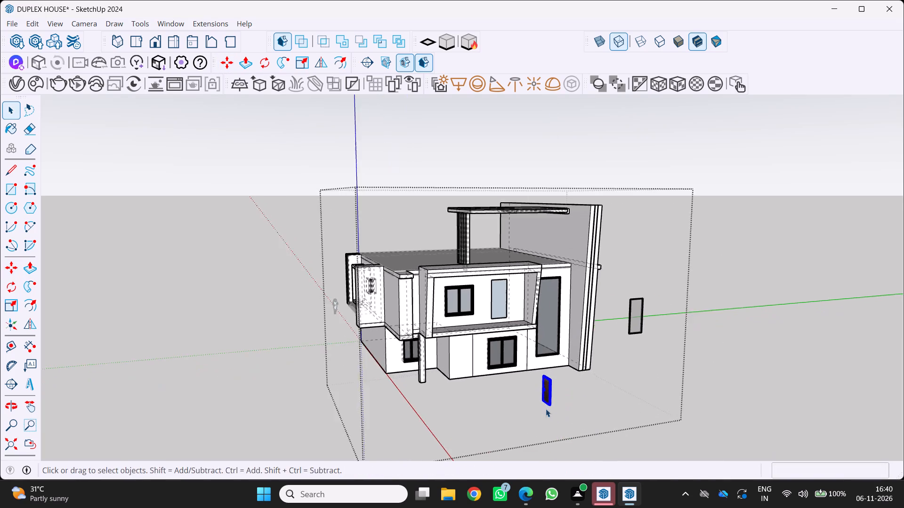
Inspect the moved wooden door's orientation relative to the front facade and the tall side wall.
{"action": "scroll", "coordinate": [546, 409], "scroll_direction": "up", "scroll_amount": 4}
{"action": "middle_click_drag", "start_coordinate": [545, 409], "coordinate": [456, 409]}
{"action": "scroll", "coordinate": [492, 410], "scroll_direction": "up", "scroll_amount": 9}
{"action": "middle_click_drag", "start_coordinate": [502, 395], "coordinate": [405, 402]}
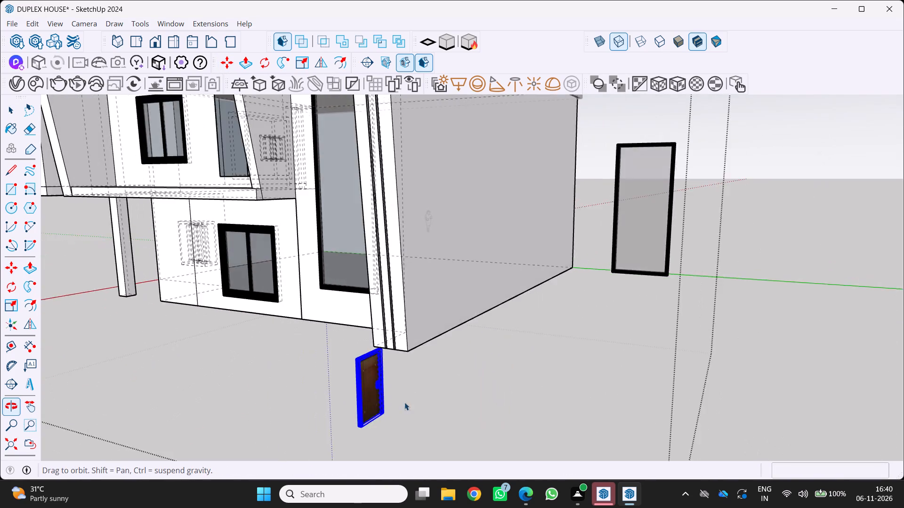
{"action": "middle_click", "coordinate": [405, 402]}
{"action": "scroll", "coordinate": [409, 399], "scroll_direction": "down", "scroll_amount": 5}
{"action": "scroll", "coordinate": [408, 412], "scroll_direction": "up", "scroll_amount": 10}
{"action": "middle_click_drag", "start_coordinate": [355, 405], "coordinate": [350, 408]}
{"action": "middle_click", "coordinate": [350, 408]}
{"action": "scroll", "coordinate": [431, 374], "scroll_direction": "down", "scroll_amount": 6}
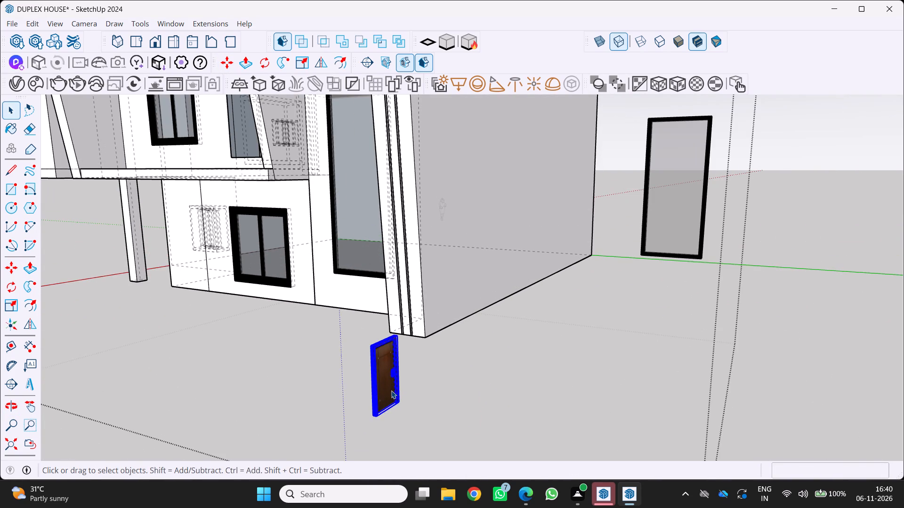
{"action": "scroll", "coordinate": [425, 377], "scroll_direction": "up", "scroll_amount": 7}
{"action": "middle_click_drag", "start_coordinate": [385, 390], "coordinate": [376, 385]}
With the Rotate tool ready, examine the wooden door from several sides to find a bottom frame corner as pivot.
{"action": "key", "text": "q"}
{"action": "middle_click_drag", "start_coordinate": [315, 477], "coordinate": [316, 477]}
{"action": "scroll", "coordinate": [316, 477], "scroll_direction": "up", "scroll_amount": 1}
{"action": "middle_click_drag", "start_coordinate": [316, 477], "coordinate": [550, 422]}
{"action": "middle_click", "coordinate": [551, 422]}
{"action": "scroll", "coordinate": [458, 383], "scroll_direction": "down", "scroll_amount": 5}
{"action": "scroll", "coordinate": [385, 415], "scroll_direction": "up", "scroll_amount": 4}
{"action": "middle_click_drag", "start_coordinate": [338, 418], "coordinate": [424, 404]}
{"action": "scroll", "coordinate": [372, 413], "scroll_direction": "up", "scroll_amount": 1}
{"action": "middle_click", "coordinate": [424, 404]}
{"action": "middle_click", "coordinate": [424, 404]}
{"action": "middle_click", "coordinate": [425, 403]}
{"action": "middle_click", "coordinate": [426, 402]}
{"action": "middle_click", "coordinate": [429, 399]}
{"action": "middle_click_drag", "start_coordinate": [433, 397], "coordinate": [387, 407]}
{"action": "middle_click", "coordinate": [387, 407]}
{"action": "scroll", "coordinate": [476, 337], "scroll_direction": "down", "scroll_amount": 5}
{"action": "middle_click_drag", "start_coordinate": [485, 339], "coordinate": [418, 371]}
{"action": "scroll", "coordinate": [419, 371], "scroll_direction": "up", "scroll_amount": 2}
{"action": "middle_click", "coordinate": [417, 371]}
{"action": "middle_click", "coordinate": [416, 371]}
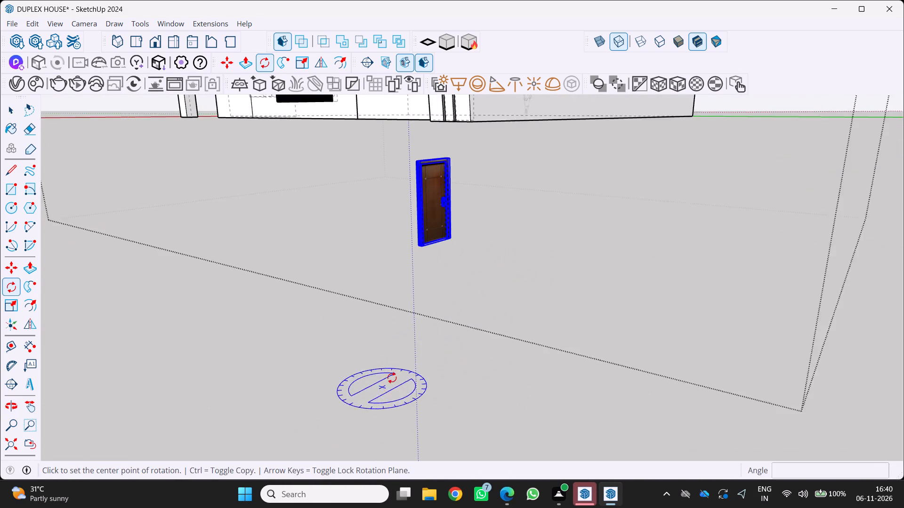
{"action": "scroll", "coordinate": [392, 378], "scroll_direction": "up", "scroll_amount": 1}
{"action": "scroll", "coordinate": [431, 295], "scroll_direction": "up", "scroll_amount": 4}
{"action": "middle_click_drag", "start_coordinate": [462, 286], "coordinate": [495, 310]}
{"action": "middle_click", "coordinate": [495, 310]}
{"action": "scroll", "coordinate": [495, 310], "scroll_direction": "down", "scroll_amount": 12}
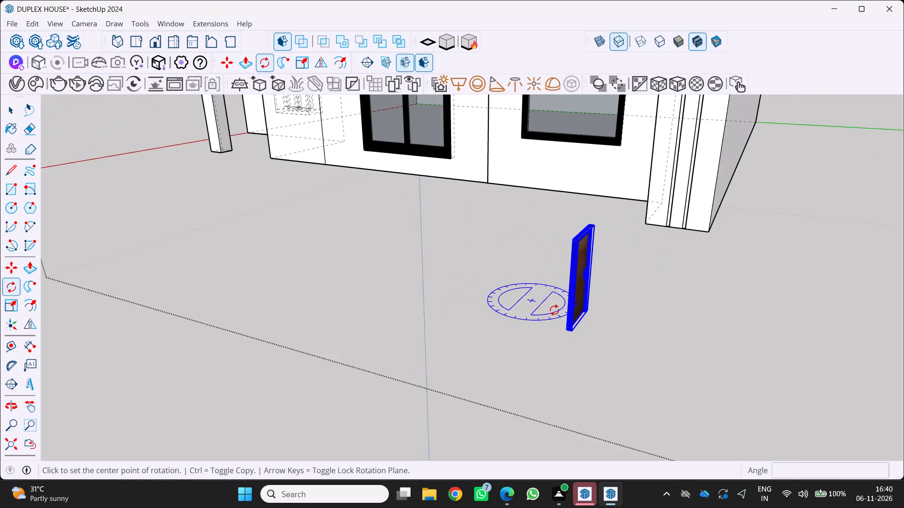
{"action": "middle_click_drag", "start_coordinate": [554, 310], "coordinate": [491, 326]}
{"action": "middle_click", "coordinate": [491, 326]}
{"action": "scroll", "coordinate": [526, 316], "scroll_direction": "up", "scroll_amount": 2}
{"action": "scroll", "coordinate": [454, 358], "scroll_direction": "up", "scroll_amount": 3}
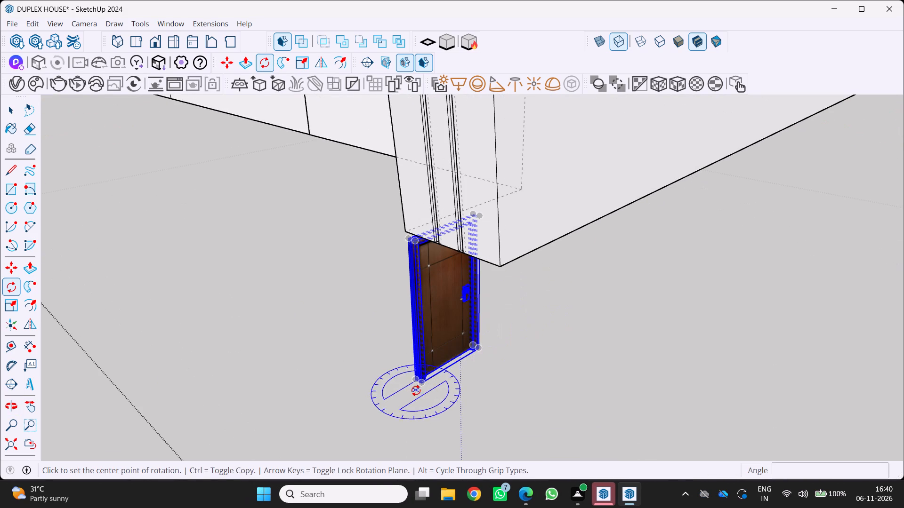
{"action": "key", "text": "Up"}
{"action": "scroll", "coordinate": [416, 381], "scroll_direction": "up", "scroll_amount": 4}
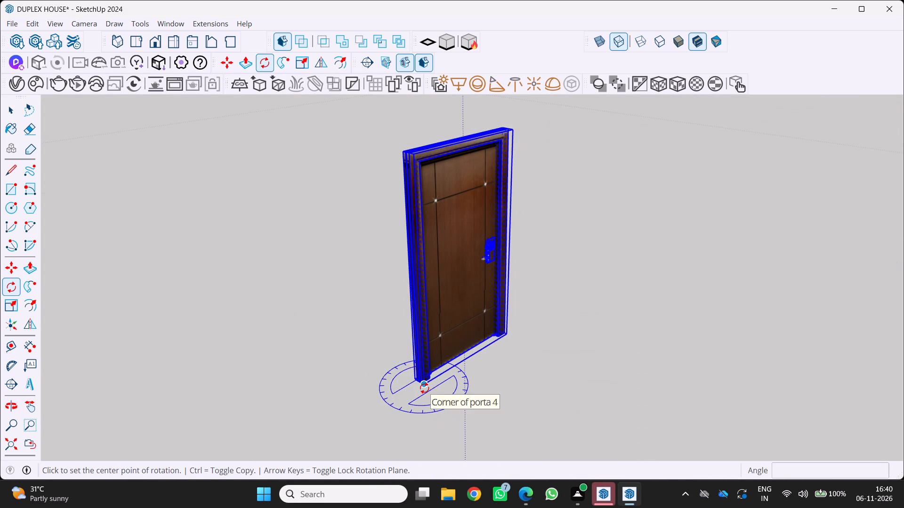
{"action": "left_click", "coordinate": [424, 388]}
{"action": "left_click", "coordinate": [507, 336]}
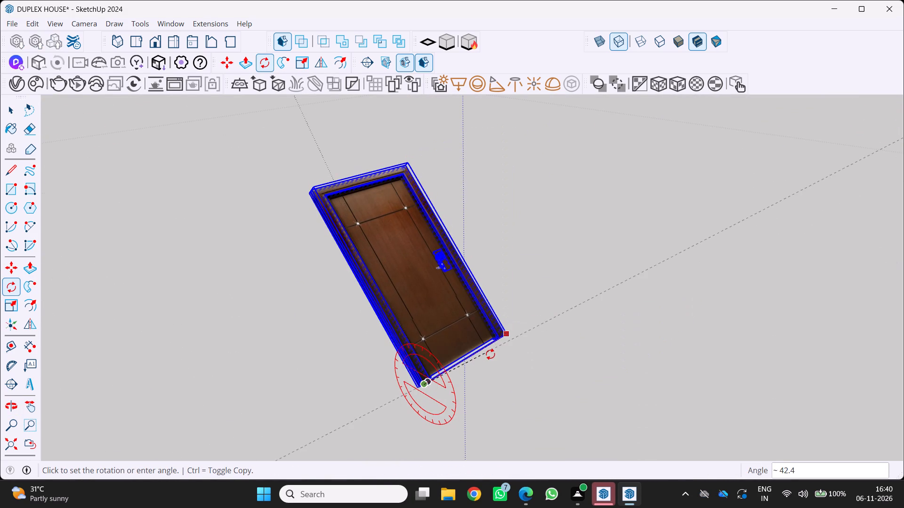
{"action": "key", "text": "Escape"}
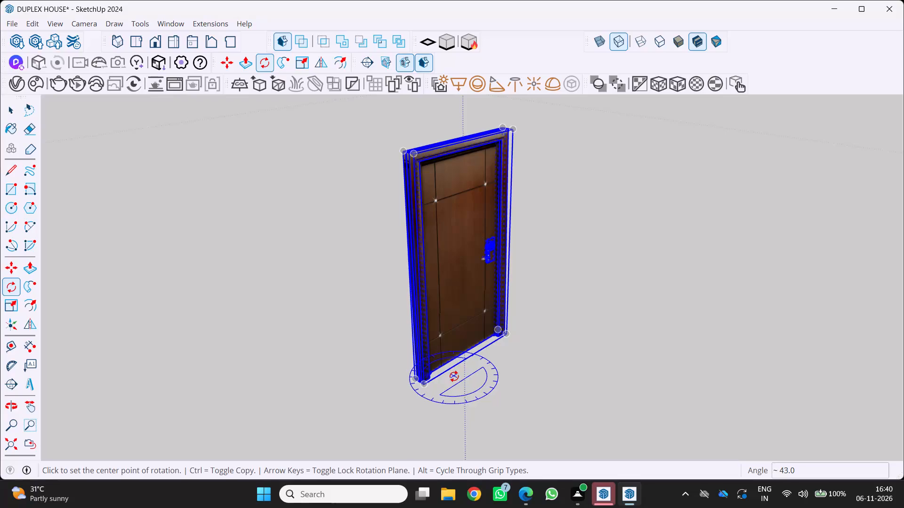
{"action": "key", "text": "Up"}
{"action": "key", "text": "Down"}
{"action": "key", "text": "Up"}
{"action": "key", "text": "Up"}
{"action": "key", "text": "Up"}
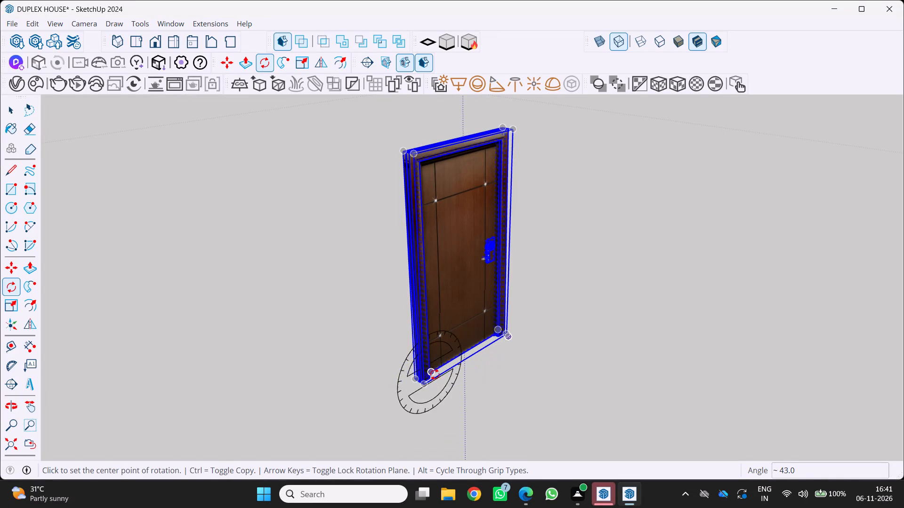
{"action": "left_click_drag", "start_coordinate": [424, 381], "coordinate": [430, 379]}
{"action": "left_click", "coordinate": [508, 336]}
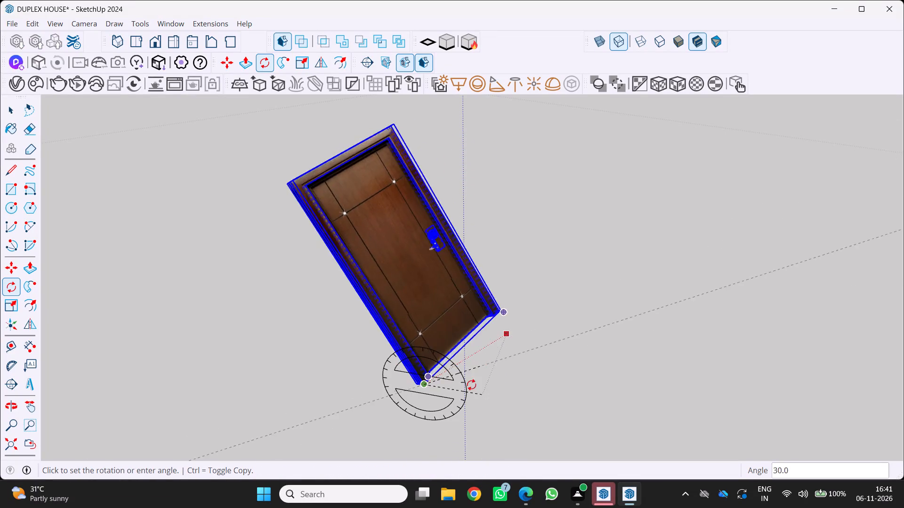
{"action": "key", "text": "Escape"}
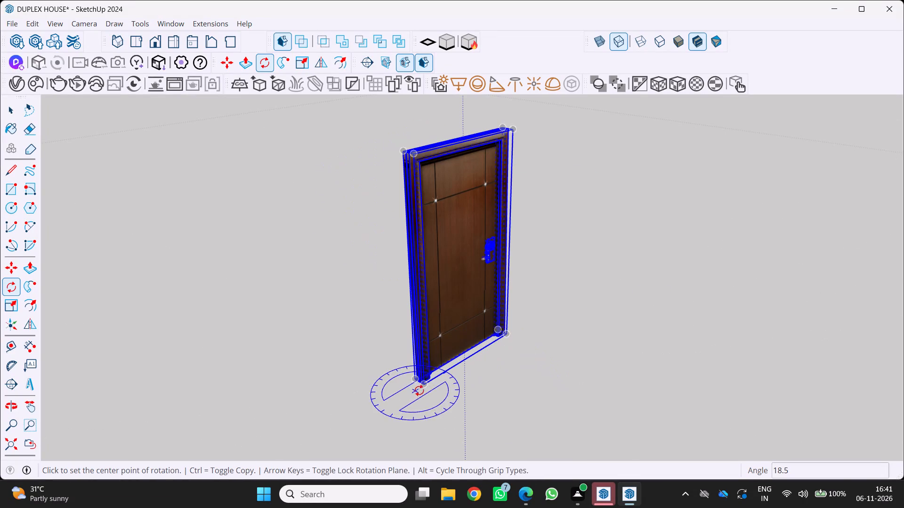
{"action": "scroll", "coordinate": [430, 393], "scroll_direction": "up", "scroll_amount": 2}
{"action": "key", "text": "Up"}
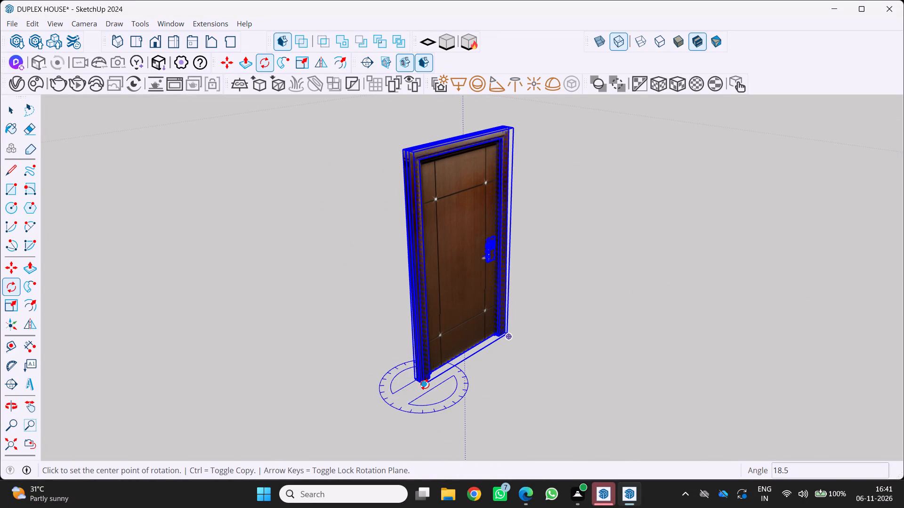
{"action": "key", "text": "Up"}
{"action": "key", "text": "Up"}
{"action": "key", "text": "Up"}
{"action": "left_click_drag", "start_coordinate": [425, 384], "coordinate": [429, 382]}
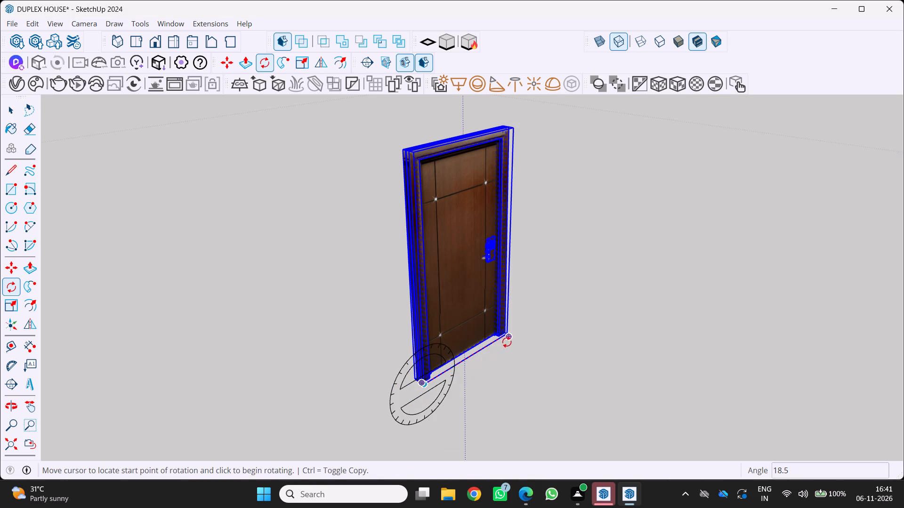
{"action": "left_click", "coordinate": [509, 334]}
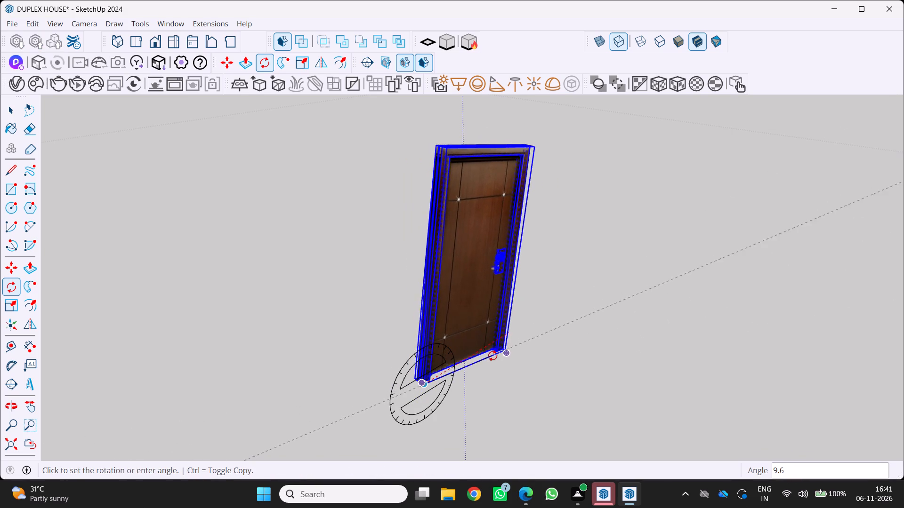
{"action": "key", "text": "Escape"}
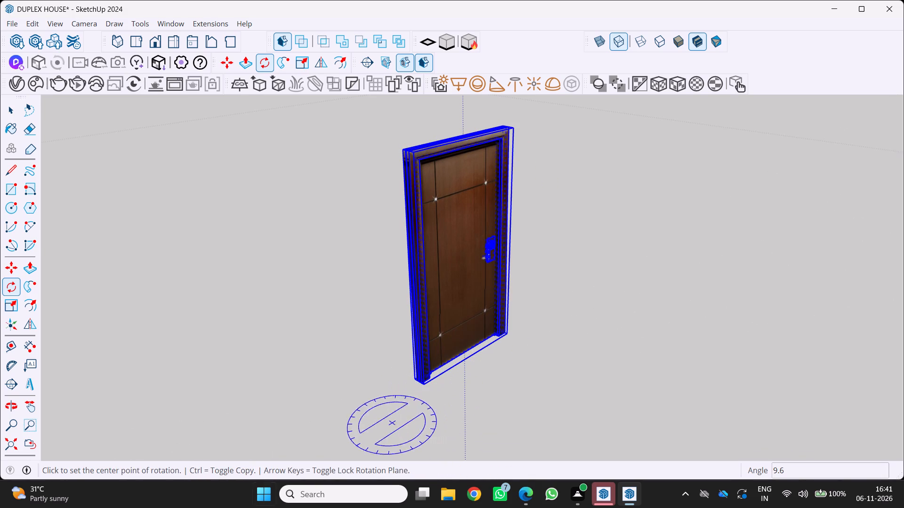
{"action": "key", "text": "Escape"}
Examine the wooden door from several sides against the front facade and tall side wall to judge the rotation it needs.
{"action": "scroll", "coordinate": [415, 418], "scroll_direction": "down", "scroll_amount": 4}
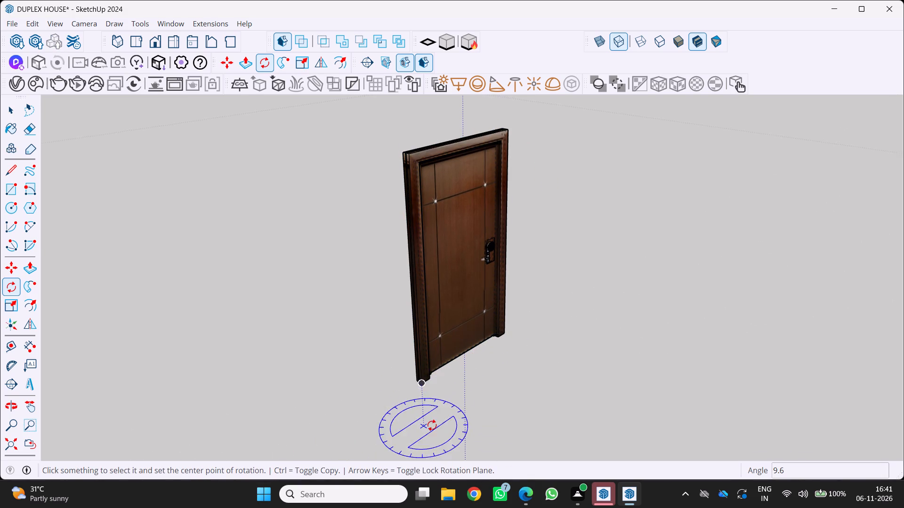
{"action": "scroll", "coordinate": [432, 425], "scroll_direction": "down", "scroll_amount": 20}
{"action": "scroll", "coordinate": [432, 425], "scroll_direction": "down", "scroll_amount": 20}
{"action": "scroll", "coordinate": [432, 425], "scroll_direction": "down", "scroll_amount": 2}
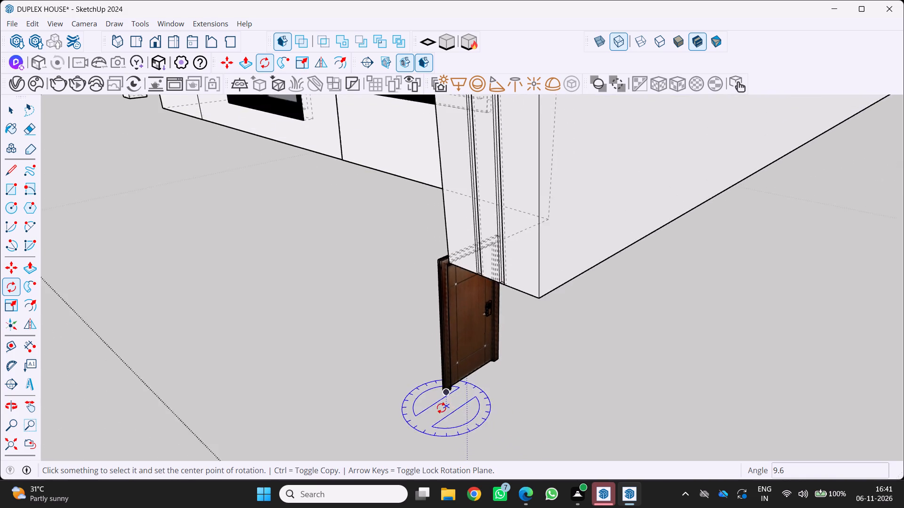
{"action": "scroll", "coordinate": [441, 408], "scroll_direction": "down", "scroll_amount": 8}
{"action": "middle_click_drag", "start_coordinate": [387, 402], "coordinate": [553, 377]}
{"action": "scroll", "coordinate": [553, 377], "scroll_direction": "down", "scroll_amount": 16}
{"action": "middle_click", "coordinate": [553, 377]}
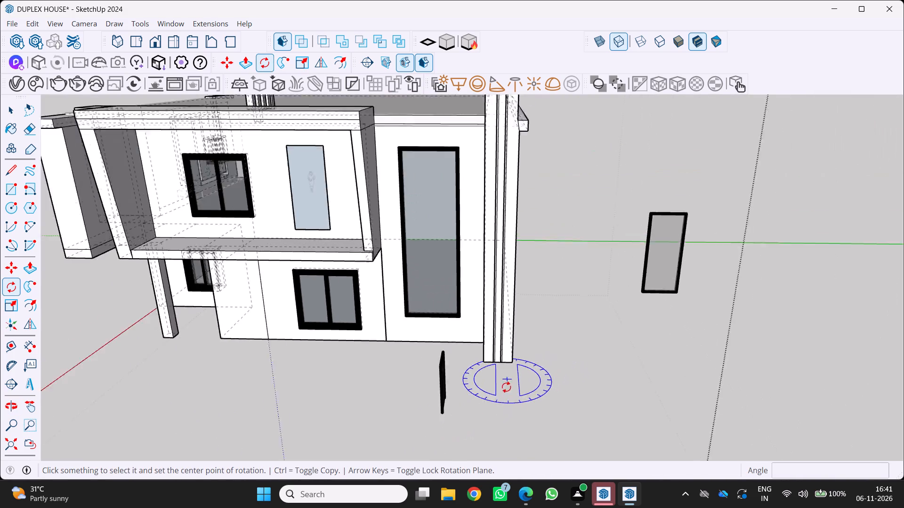
{"action": "scroll", "coordinate": [506, 387], "scroll_direction": "down", "scroll_amount": 1}
{"action": "scroll", "coordinate": [456, 410], "scroll_direction": "up", "scroll_amount": 14}
{"action": "scroll", "coordinate": [460, 367], "scroll_direction": "up", "scroll_amount": 7}
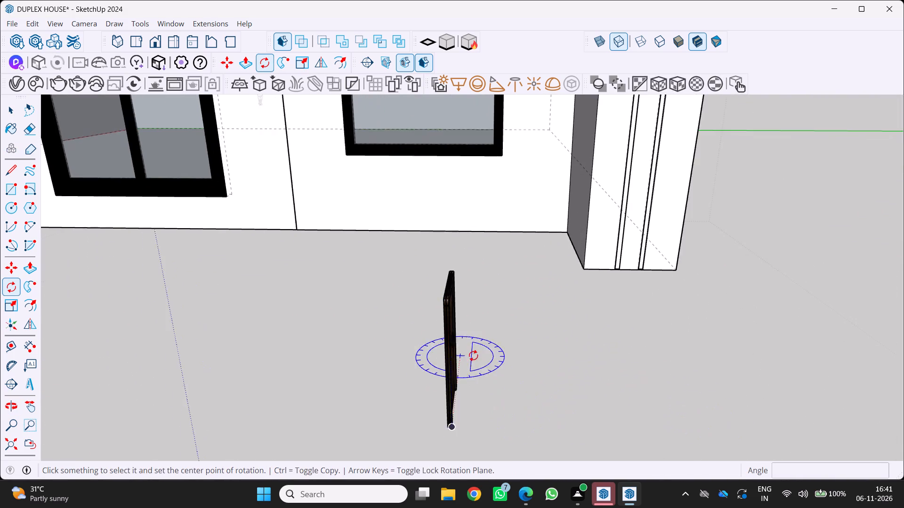
{"action": "scroll", "coordinate": [473, 356], "scroll_direction": "up", "scroll_amount": 1}
{"action": "middle_click_drag", "start_coordinate": [480, 357], "coordinate": [515, 364]}
{"action": "middle_click", "coordinate": [515, 364]}
{"action": "scroll", "coordinate": [520, 361], "scroll_direction": "down", "scroll_amount": 9}
{"action": "scroll", "coordinate": [578, 386], "scroll_direction": "up", "scroll_amount": 3}
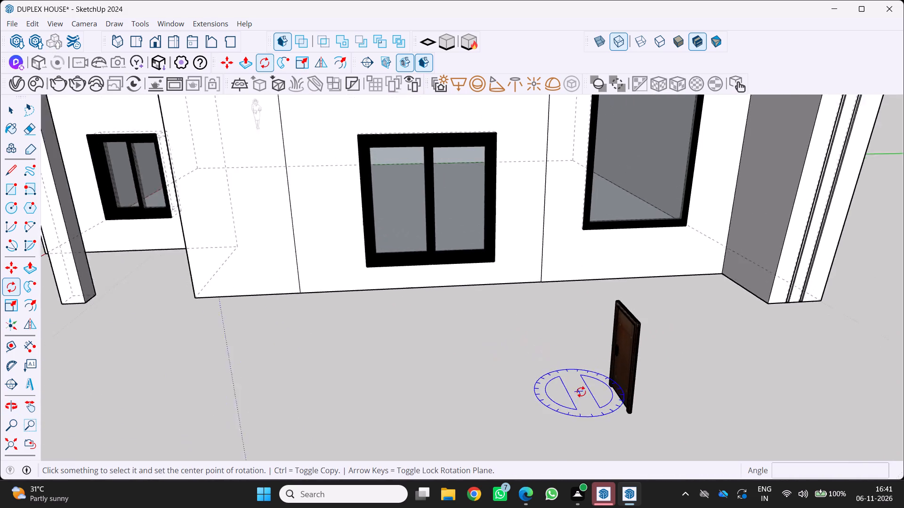
{"action": "scroll", "coordinate": [573, 400], "scroll_direction": "down", "scroll_amount": 10}
{"action": "middle_click_drag", "start_coordinate": [571, 400], "coordinate": [494, 381]}
{"action": "scroll", "coordinate": [494, 381], "scroll_direction": "up", "scroll_amount": 7}
{"action": "middle_click_drag", "start_coordinate": [539, 391], "coordinate": [524, 397]}
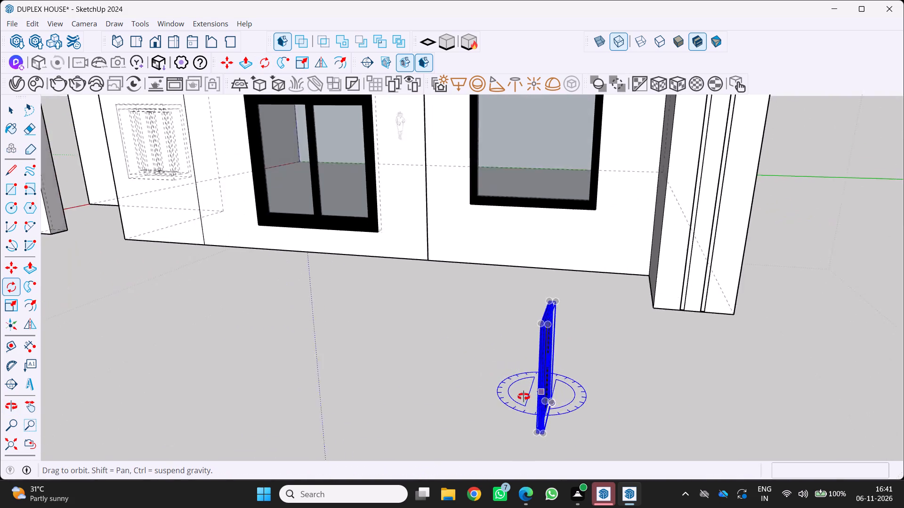
{"action": "scroll", "coordinate": [524, 397], "scroll_direction": "up", "scroll_amount": 1}
{"action": "middle_click_drag", "start_coordinate": [524, 397], "coordinate": [460, 382]}
{"action": "scroll", "coordinate": [510, 374], "scroll_direction": "up", "scroll_amount": 2}
{"action": "scroll", "coordinate": [514, 370], "scroll_direction": "down", "scroll_amount": 6}
{"action": "scroll", "coordinate": [518, 400], "scroll_direction": "up", "scroll_amount": 4}
{"action": "middle_click_drag", "start_coordinate": [523, 407], "coordinate": [470, 424]}
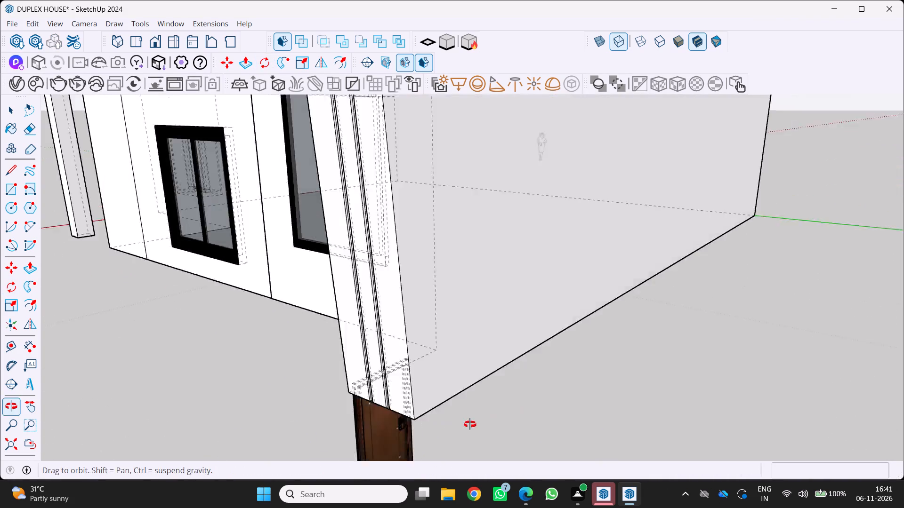
{"action": "middle_click_drag", "start_coordinate": [470, 424], "coordinate": [461, 421]}
{"action": "scroll", "coordinate": [461, 423], "scroll_direction": "up", "scroll_amount": 1}
{"action": "middle_click", "coordinate": [460, 421]}
{"action": "middle_click_drag", "start_coordinate": [484, 410], "coordinate": [574, 400]}
{"action": "scroll", "coordinate": [574, 400], "scroll_direction": "down", "scroll_amount": 16}
{"action": "middle_click", "coordinate": [568, 402]}
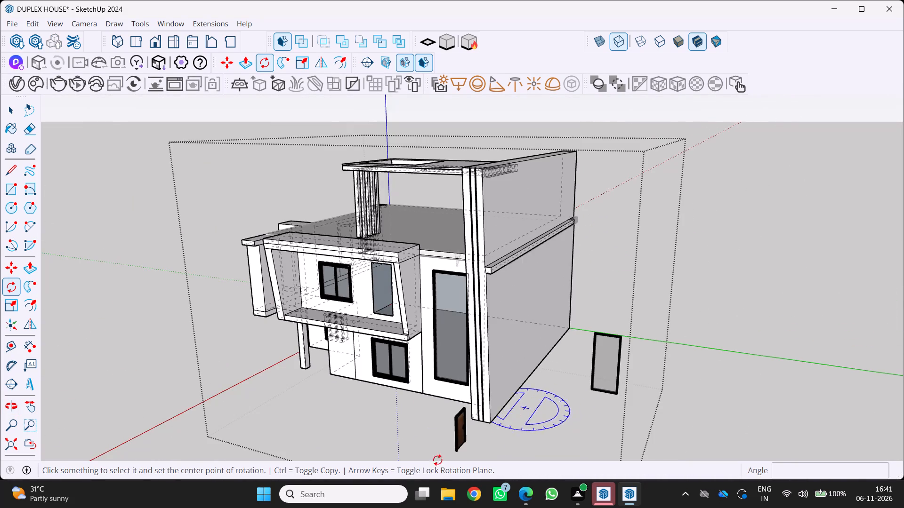
{"action": "scroll", "coordinate": [419, 479], "scroll_direction": "up", "scroll_amount": 18}
{"action": "middle_click_drag", "start_coordinate": [471, 429], "coordinate": [501, 372]}
{"action": "scroll", "coordinate": [502, 365], "scroll_direction": "up", "scroll_amount": 1}
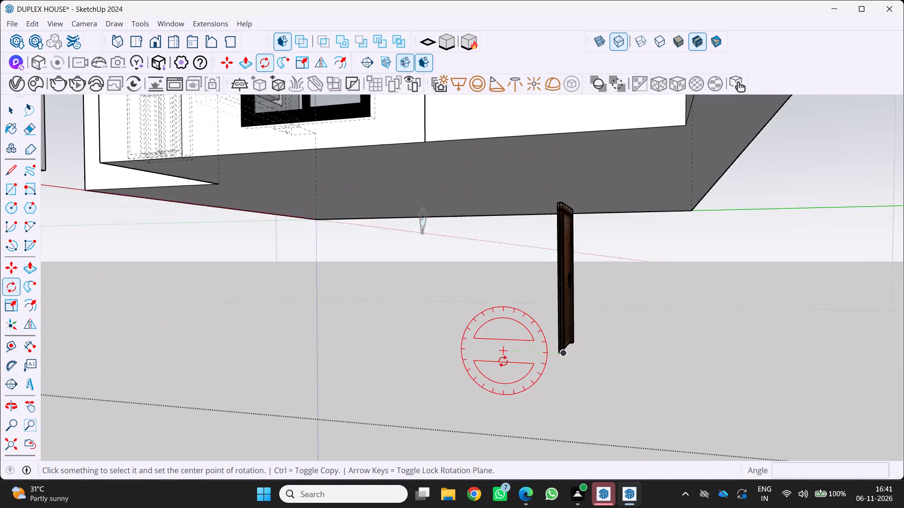
{"action": "scroll", "coordinate": [503, 361], "scroll_direction": "down", "scroll_amount": 7}
{"action": "scroll", "coordinate": [520, 359], "scroll_direction": "up", "scroll_amount": 5}
{"action": "middle_click_drag", "start_coordinate": [525, 357], "coordinate": [482, 373]}
{"action": "scroll", "coordinate": [433, 401], "scroll_direction": "up", "scroll_amount": 1}
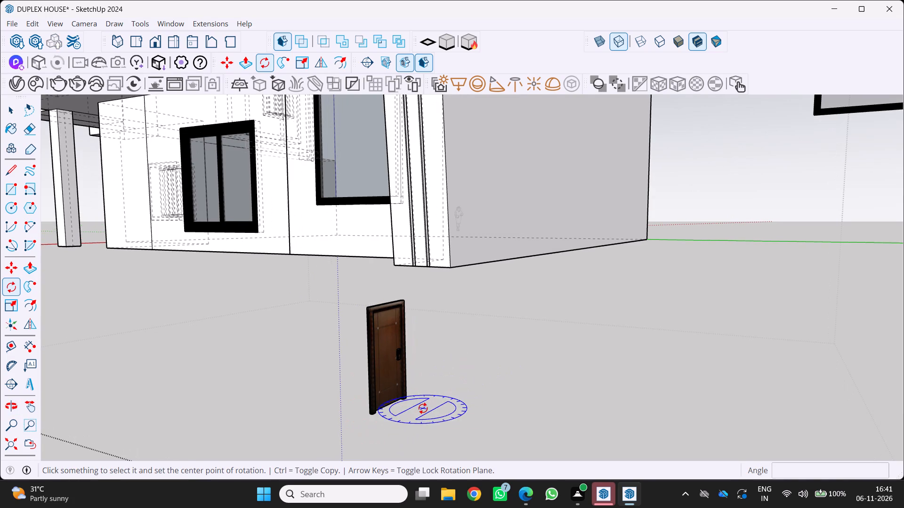
Rotate the wooden door 90 degrees about its bottom frame corner, aligning it parallel with the front facade.
{"action": "key", "text": "Up"}
{"action": "scroll", "coordinate": [423, 406], "scroll_direction": "up", "scroll_amount": 4}
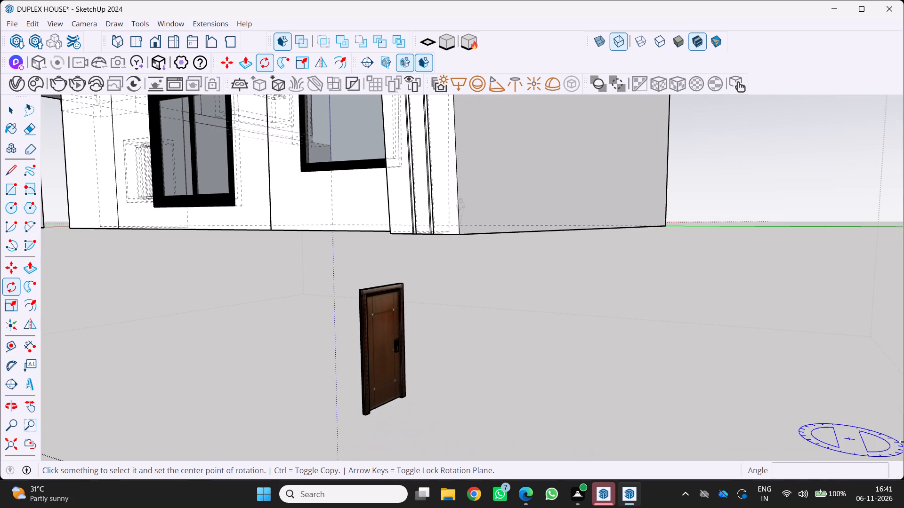
{"action": "scroll", "coordinate": [335, 425], "scroll_direction": "up", "scroll_amount": 5}
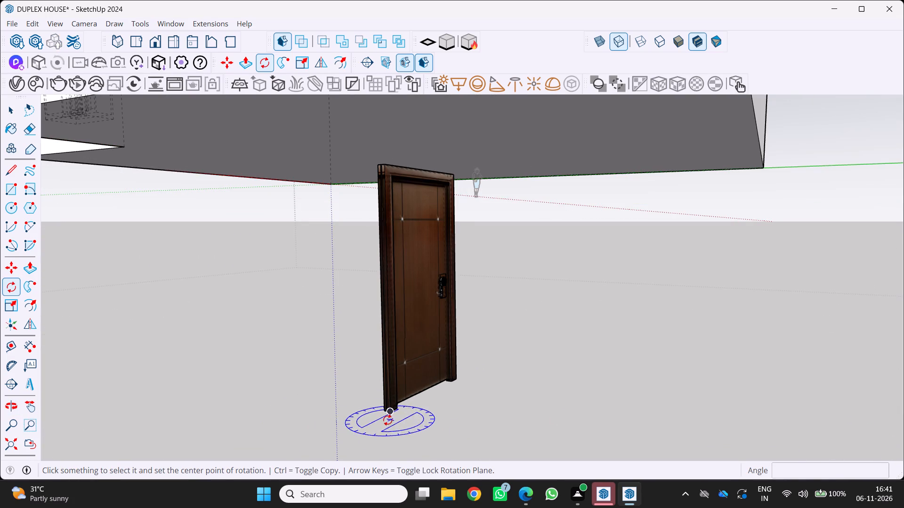
{"action": "left_click", "coordinate": [391, 414]}
{"action": "left_click", "coordinate": [460, 381]}
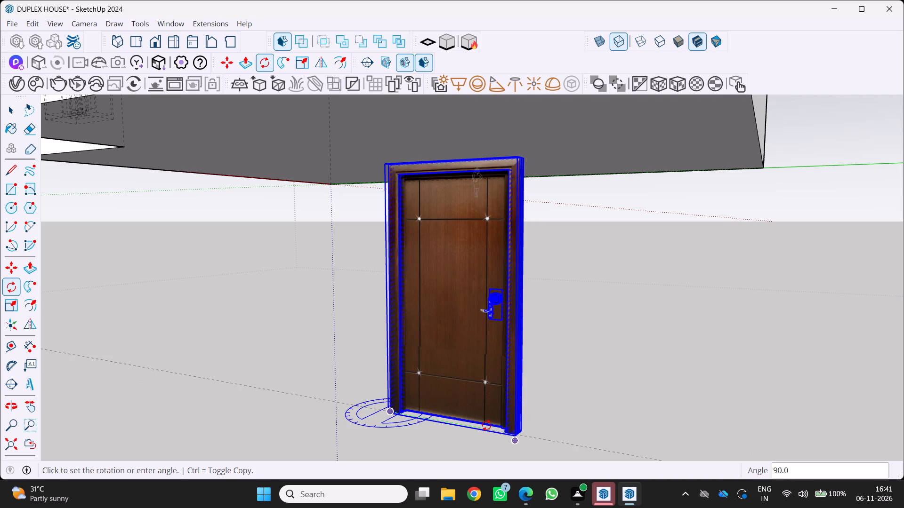
{"action": "left_click", "coordinate": [566, 442]}
Move the wooden door by its bottom corner on the handle side into the matching lower corner of the balcony wall's empty opening.
{"action": "scroll", "coordinate": [622, 444], "scroll_direction": "down", "scroll_amount": 10}
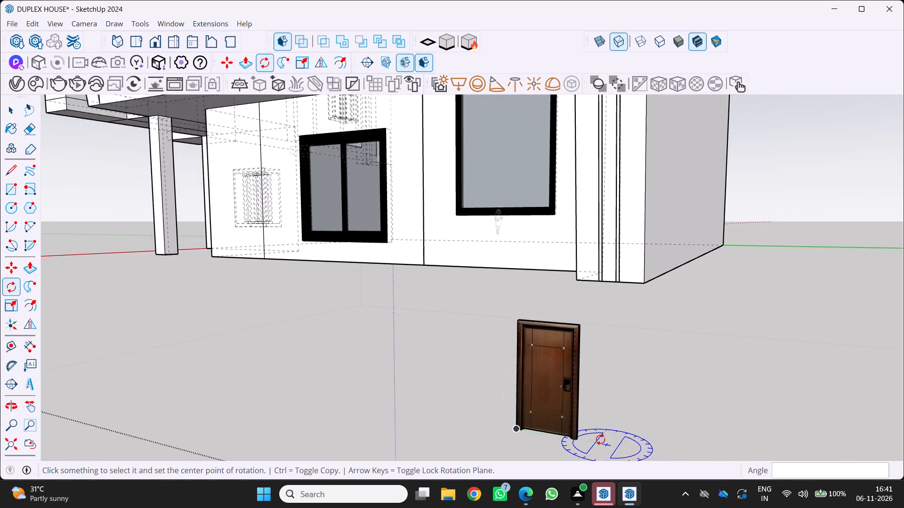
{"action": "scroll", "coordinate": [594, 442], "scroll_direction": "down", "scroll_amount": 16}
{"action": "scroll", "coordinate": [562, 426], "scroll_direction": "up", "scroll_amount": 1}
{"action": "middle_click_drag", "start_coordinate": [562, 426], "coordinate": [633, 410]}
{"action": "middle_click", "coordinate": [633, 410]}
{"action": "scroll", "coordinate": [632, 430], "scroll_direction": "up", "scroll_amount": 4}
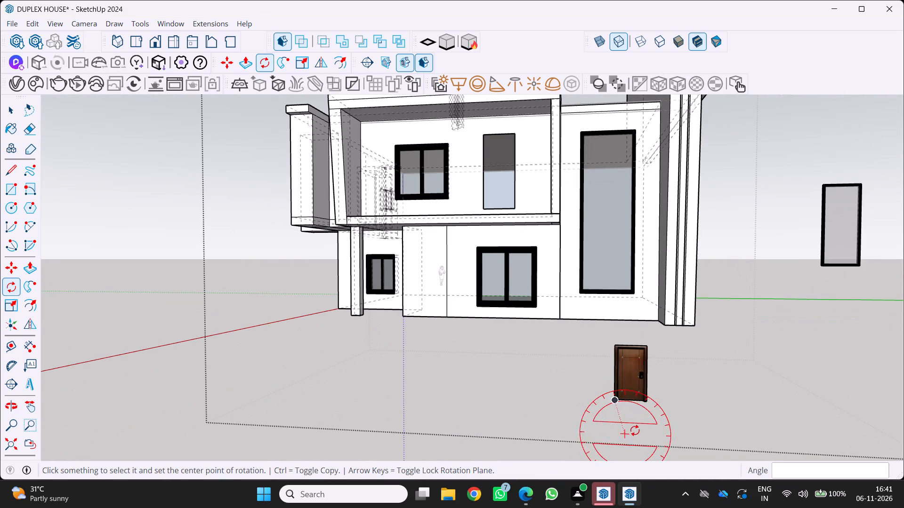
{"action": "key", "text": "m"}
{"action": "scroll", "coordinate": [669, 424], "scroll_direction": "up", "scroll_amount": 8}
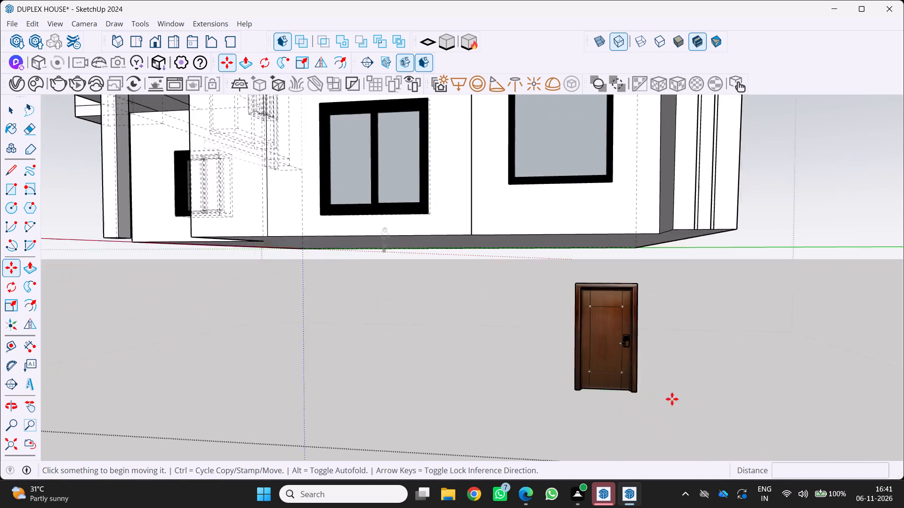
{"action": "scroll", "coordinate": [672, 399], "scroll_direction": "up", "scroll_amount": 4}
{"action": "left_click", "coordinate": [631, 386]}
{"action": "scroll", "coordinate": [624, 380], "scroll_direction": "down", "scroll_amount": 10}
{"action": "scroll", "coordinate": [520, 336], "scroll_direction": "down", "scroll_amount": 6}
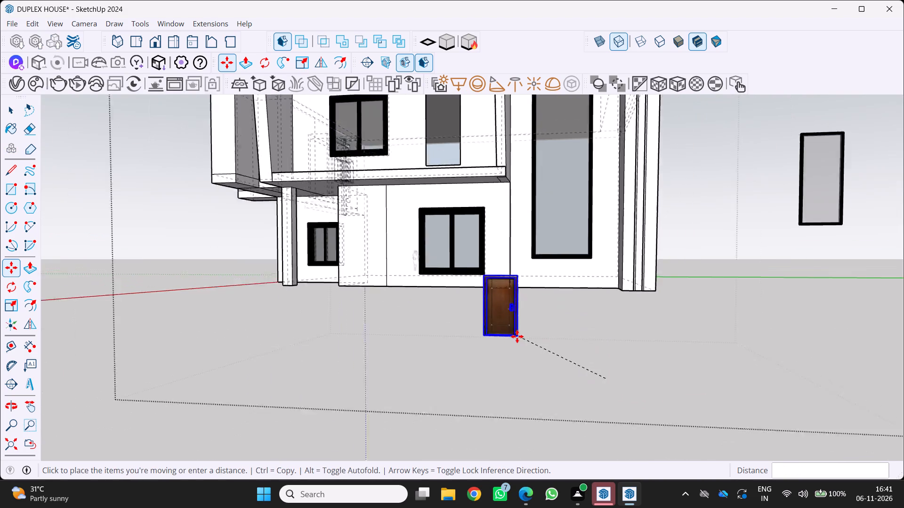
{"action": "scroll", "coordinate": [504, 323], "scroll_direction": "down", "scroll_amount": 6}
{"action": "scroll", "coordinate": [449, 287], "scroll_direction": "up", "scroll_amount": 2}
{"action": "middle_click_drag", "start_coordinate": [434, 285], "coordinate": [484, 370]}
{"action": "scroll", "coordinate": [490, 318], "scroll_direction": "up", "scroll_amount": 4}
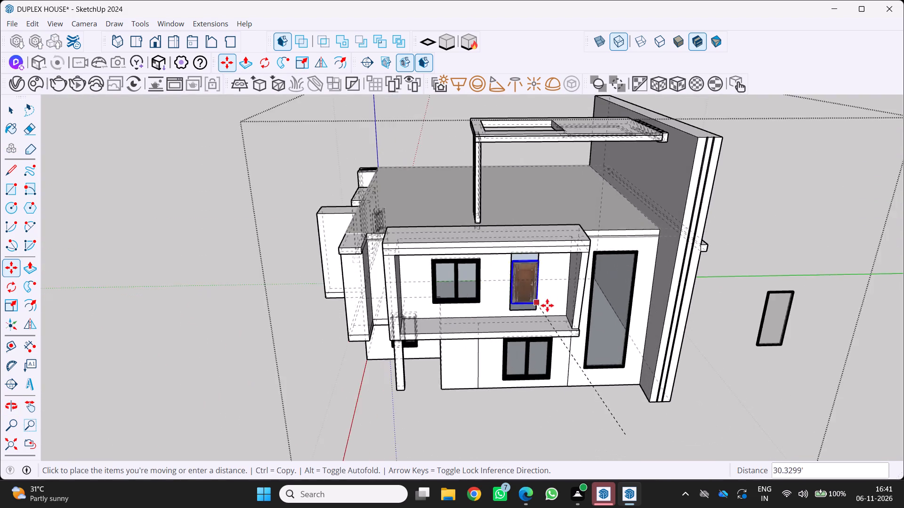
{"action": "scroll", "coordinate": [547, 305], "scroll_direction": "up", "scroll_amount": 15}
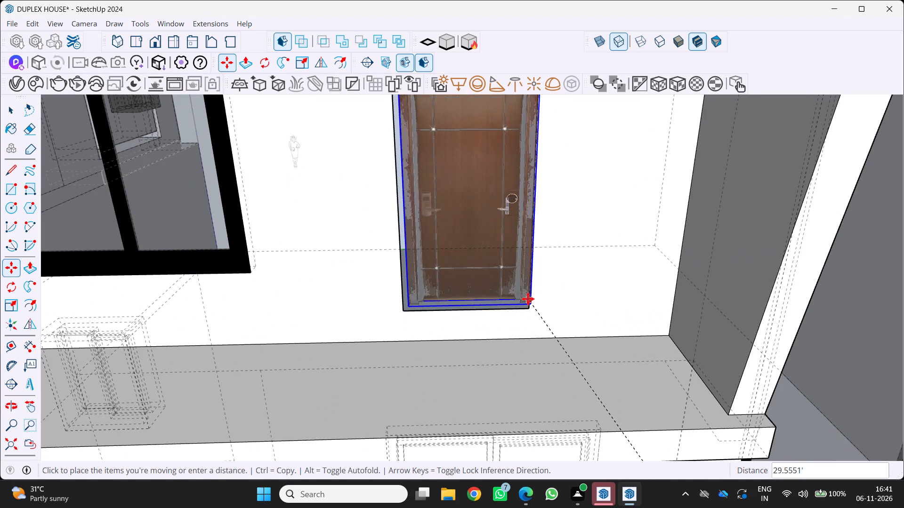
{"action": "scroll", "coordinate": [528, 299], "scroll_direction": "up", "scroll_amount": 8}
{"action": "scroll", "coordinate": [513, 318], "scroll_direction": "down", "scroll_amount": 9}
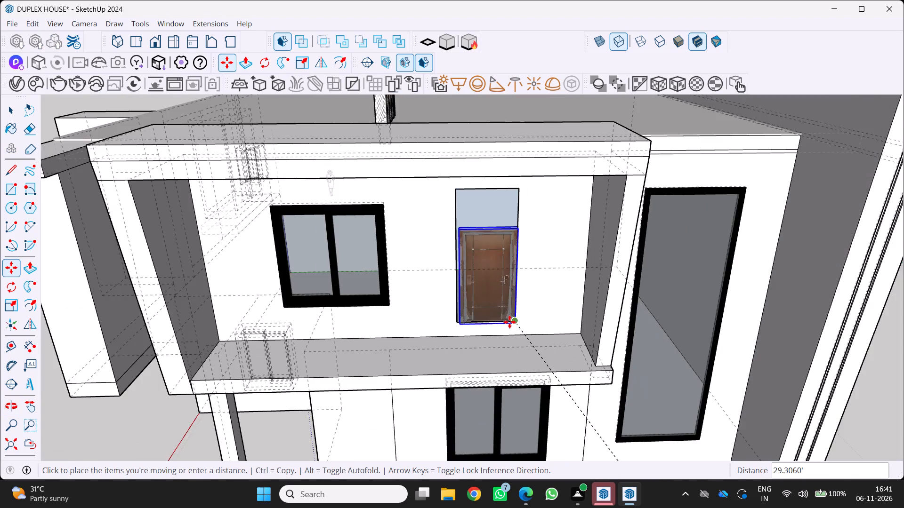
{"action": "scroll", "coordinate": [509, 322], "scroll_direction": "up", "scroll_amount": 4}
{"action": "left_click", "coordinate": [520, 320]}
Scale the wooden door up to the balcony opening's top edge and out to its far side edge, filling the opening.
{"action": "scroll", "coordinate": [502, 326], "scroll_direction": "down", "scroll_amount": 4}
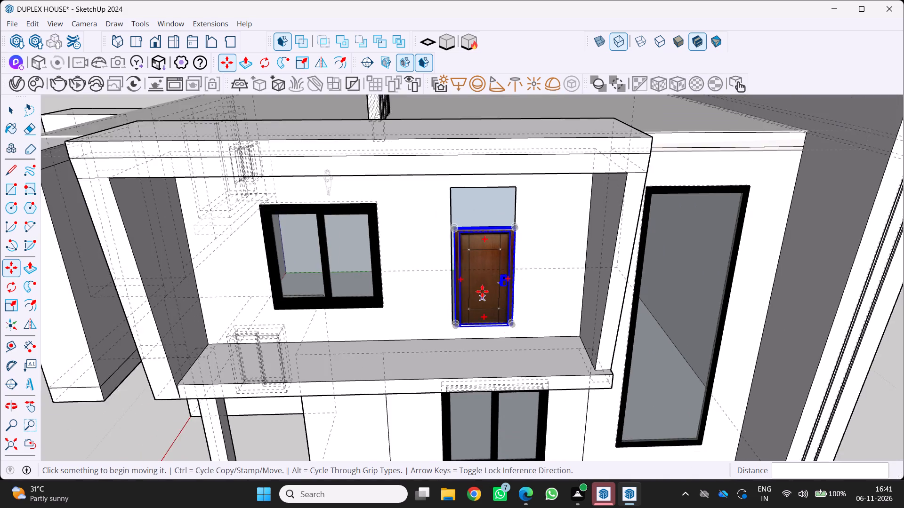
{"action": "scroll", "coordinate": [482, 290], "scroll_direction": "up", "scroll_amount": 2}
{"action": "key", "text": "s"}
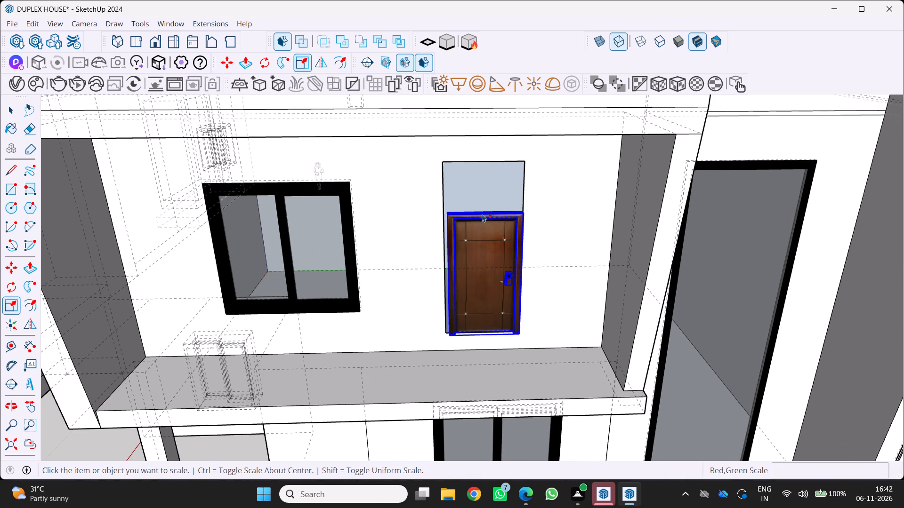
{"action": "key", "text": "s"}
{"action": "key", "text": "s"}
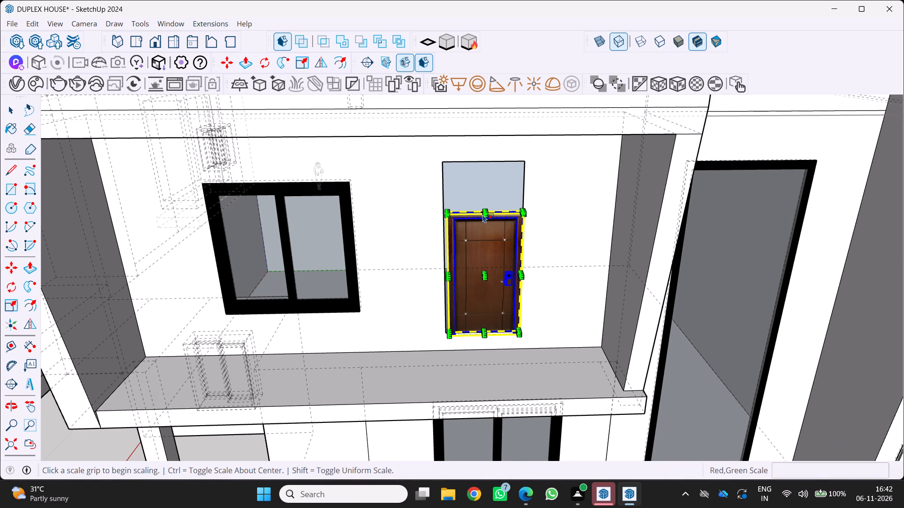
{"action": "left_click", "coordinate": [483, 214]}
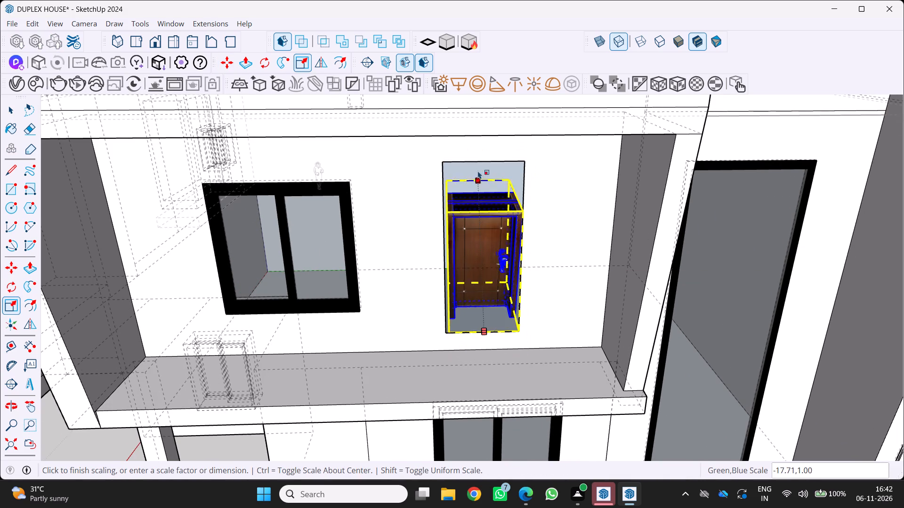
{"action": "left_click", "coordinate": [483, 161]}
{"action": "scroll", "coordinate": [460, 236], "scroll_direction": "up", "scroll_amount": 3}
{"action": "scroll", "coordinate": [424, 265], "scroll_direction": "up", "scroll_amount": 2}
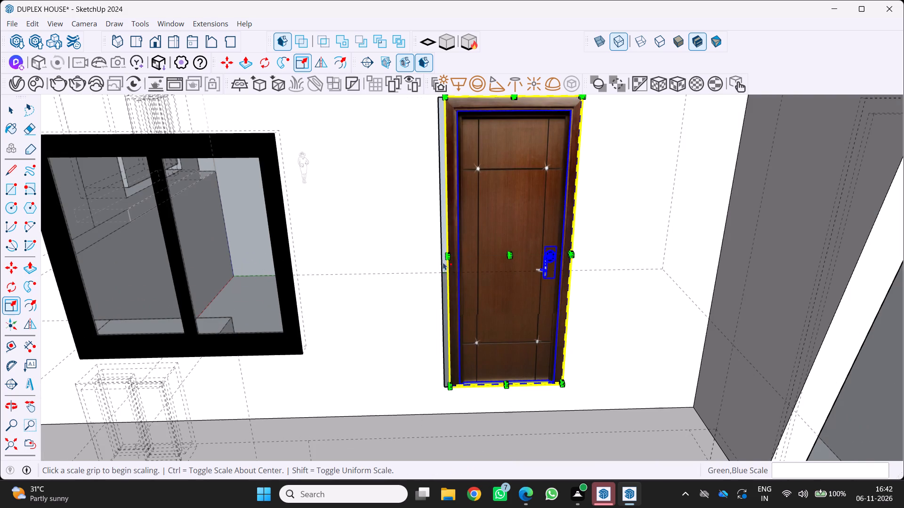
{"action": "left_click", "coordinate": [447, 256]}
{"action": "left_click_drag", "start_coordinate": [439, 253], "coordinate": [435, 258]}
{"action": "scroll", "coordinate": [420, 280], "scroll_direction": "down", "scroll_amount": 11}
{"action": "key", "text": "space"}
{"action": "left_click", "coordinate": [406, 327]}
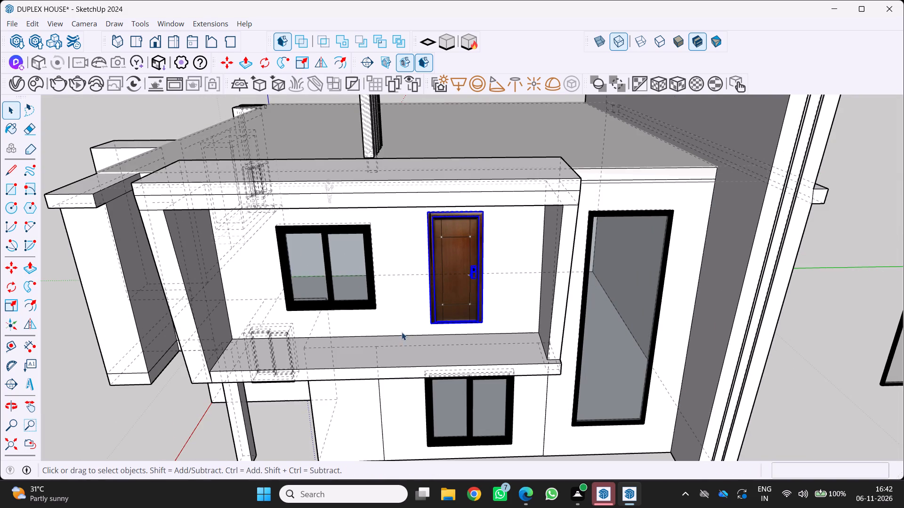
Inspect the fitted balcony door and the house's front and window-side facades from several angles.
{"action": "scroll", "coordinate": [406, 334], "scroll_direction": "down", "scroll_amount": 5}
{"action": "middle_click_drag", "start_coordinate": [418, 333], "coordinate": [471, 250]}
{"action": "middle_click", "coordinate": [471, 250]}
{"action": "scroll", "coordinate": [471, 250], "scroll_direction": "down", "scroll_amount": 9}
{"action": "key", "text": "space"}
{"action": "key", "text": "space"}
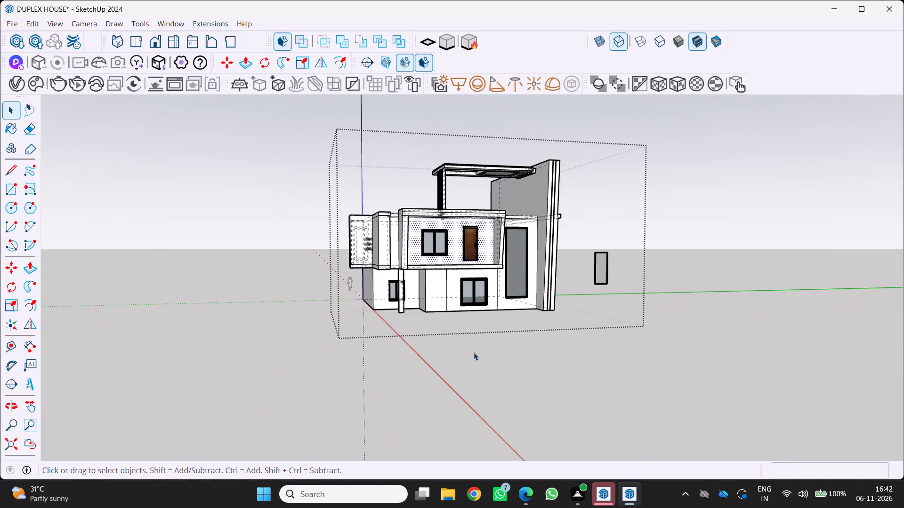
{"action": "left_click", "coordinate": [475, 351]}
{"action": "scroll", "coordinate": [500, 299], "scroll_direction": "up", "scroll_amount": 4}
{"action": "middle_click_drag", "start_coordinate": [498, 286], "coordinate": [505, 334]}
{"action": "middle_click", "coordinate": [505, 335]}
{"action": "middle_click", "coordinate": [505, 337]}
{"action": "scroll", "coordinate": [492, 345], "scroll_direction": "down", "scroll_amount": 2}
{"action": "scroll", "coordinate": [400, 367], "scroll_direction": "up", "scroll_amount": 4}
{"action": "middle_click", "coordinate": [386, 345]}
{"action": "middle_click_drag", "start_coordinate": [388, 345], "coordinate": [524, 354]}
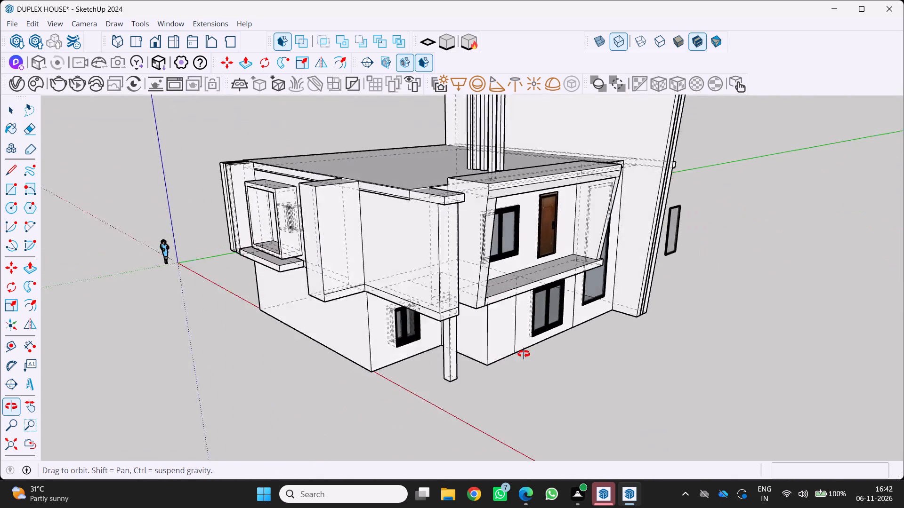
{"action": "middle_click_drag", "start_coordinate": [524, 354], "coordinate": [564, 341]}
{"action": "key", "text": "space"}
{"action": "left_click", "coordinate": [287, 396]}
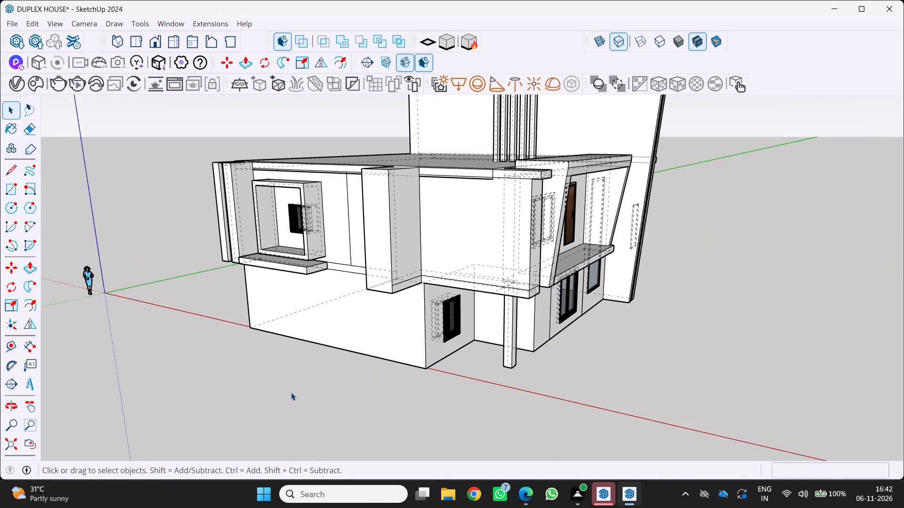
Turn off the display of back edges.
{"action": "key", "text": "k"}
Review the front facade with its new balcony door, the tall side wall and the detached black frame.
{"action": "scroll", "coordinate": [414, 389], "scroll_direction": "down", "scroll_amount": 5}
{"action": "middle_click_drag", "start_coordinate": [408, 390], "coordinate": [325, 346]}
{"action": "scroll", "coordinate": [325, 348], "scroll_direction": "up", "scroll_amount": 1}
{"action": "middle_click", "coordinate": [327, 344]}
{"action": "scroll", "coordinate": [353, 334], "scroll_direction": "down", "scroll_amount": 6}
{"action": "middle_click_drag", "start_coordinate": [416, 343], "coordinate": [304, 366]}
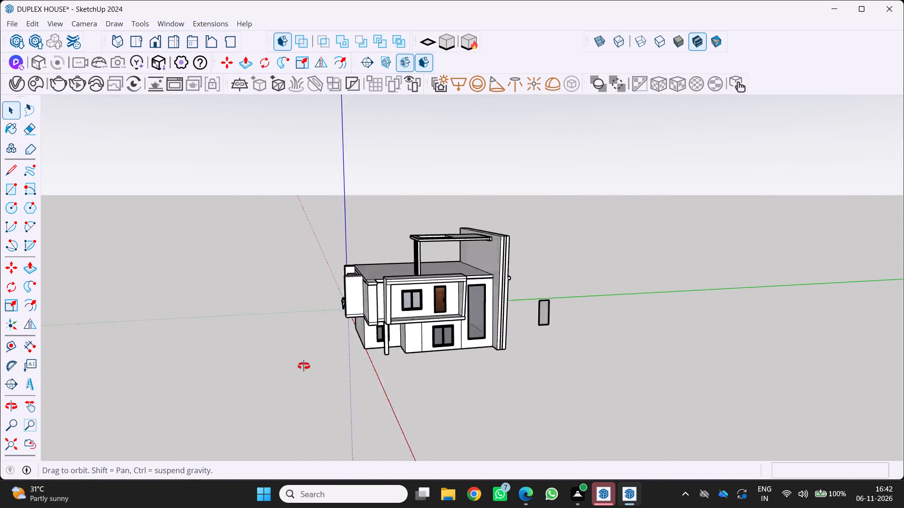
{"action": "middle_click_drag", "start_coordinate": [304, 366], "coordinate": [261, 375]}
{"action": "scroll", "coordinate": [453, 326], "scroll_direction": "up", "scroll_amount": 6}
{"action": "middle_click_drag", "start_coordinate": [476, 345], "coordinate": [429, 357]}
{"action": "middle_click", "coordinate": [428, 357]}
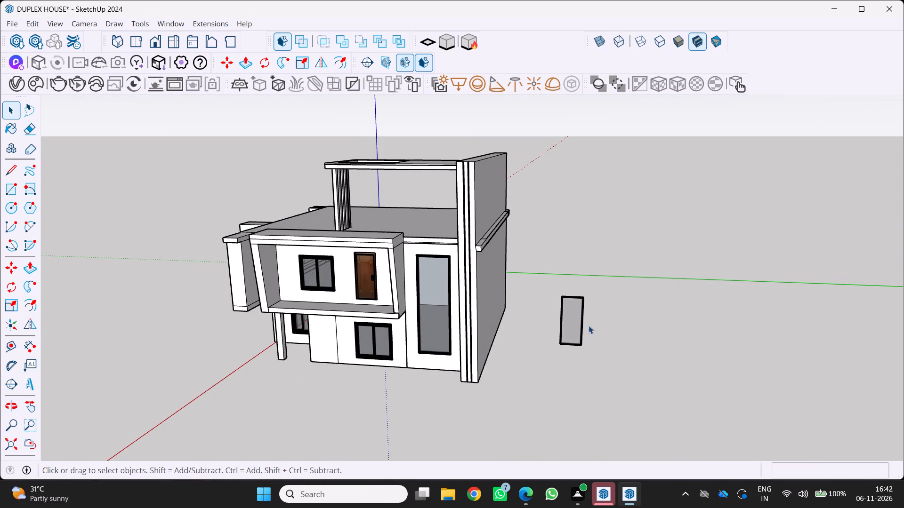
Delete the detached black frame standing beside the house from inside its nested group.
{"action": "double_click", "coordinate": [572, 335]}
{"action": "double_click", "coordinate": [572, 338]}
{"action": "double_click", "coordinate": [571, 334]}
{"action": "double_click", "coordinate": [562, 335]}
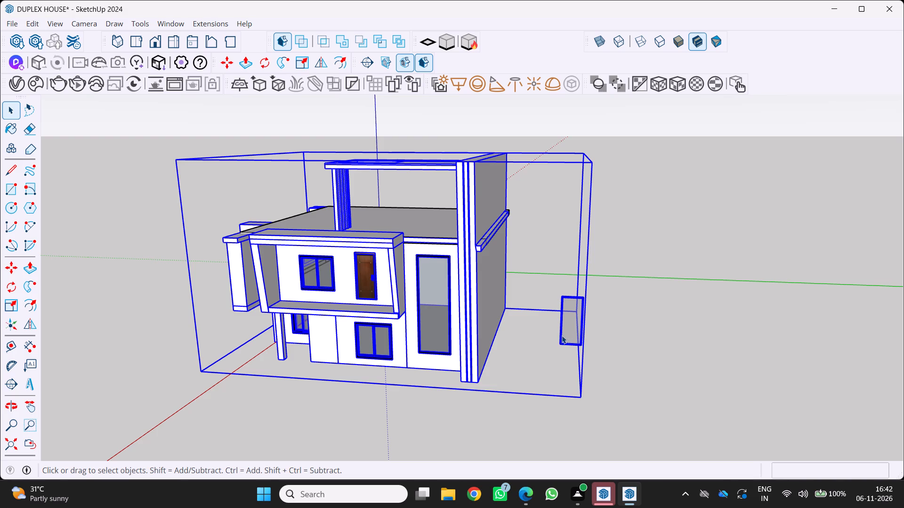
{"action": "left_click", "coordinate": [557, 336]}
{"action": "left_click", "coordinate": [559, 336]}
{"action": "double_click", "coordinate": [562, 335]}
{"action": "left_click", "coordinate": [563, 336]}
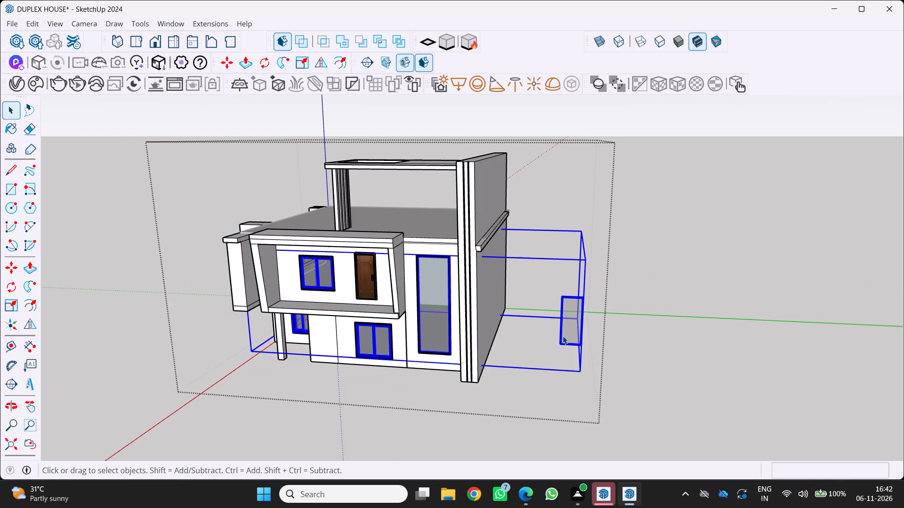
{"action": "triple_click", "coordinate": [563, 333]}
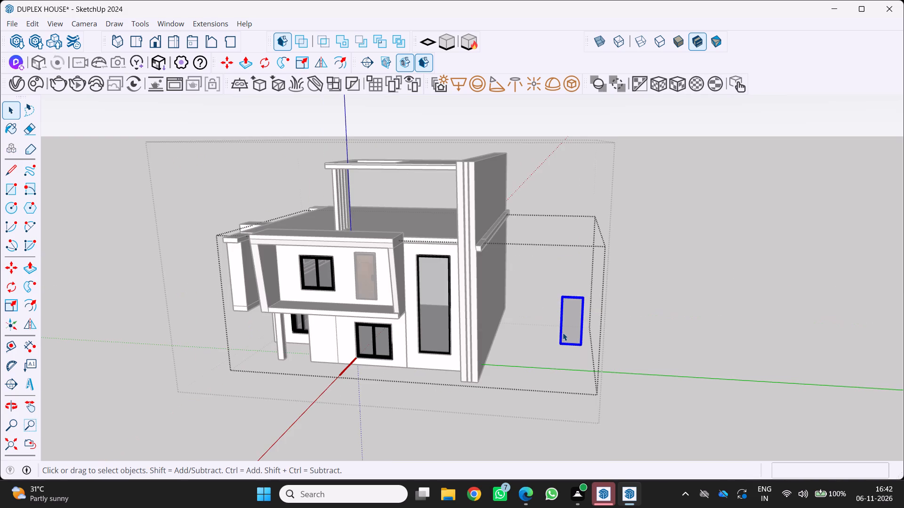
{"action": "key", "text": "Delete"}
{"action": "scroll", "coordinate": [545, 350], "scroll_direction": "down", "scroll_amount": 3}
{"action": "middle_click_drag", "start_coordinate": [544, 353], "coordinate": [668, 312]}
{"action": "scroll", "coordinate": [548, 353], "scroll_direction": "up", "scroll_amount": 1}
{"action": "middle_click", "coordinate": [670, 311]}
{"action": "middle_click", "coordinate": [671, 310]}
{"action": "scroll", "coordinate": [587, 289], "scroll_direction": "up", "scroll_amount": 5}
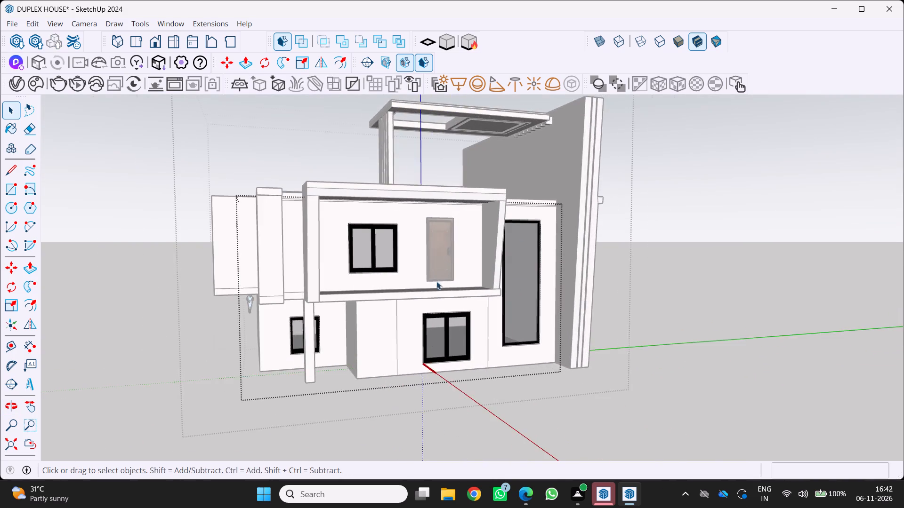
{"action": "scroll", "coordinate": [436, 281], "scroll_direction": "up", "scroll_amount": 1}
{"action": "key", "text": "space"}
{"action": "left_click", "coordinate": [342, 434]}
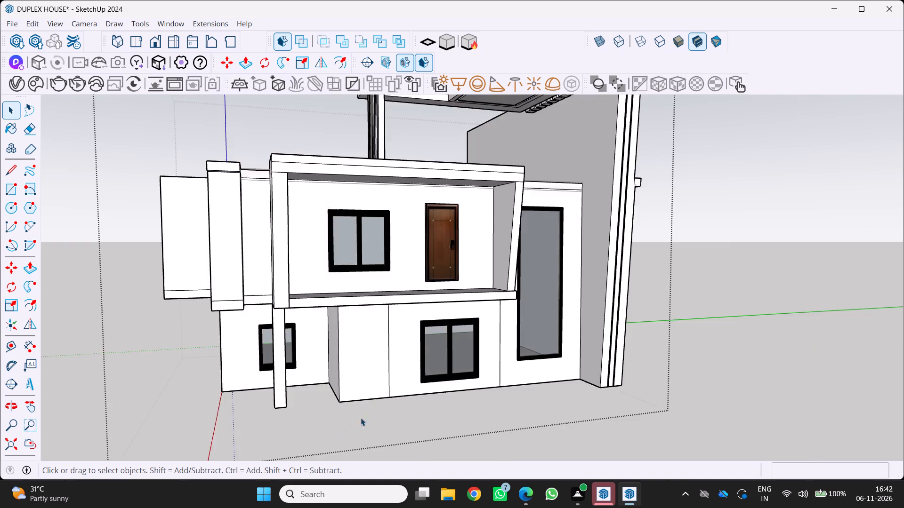
Examine the house exterior from several angles, checking the front facade, balcony door, windows and roof frame.
{"action": "scroll", "coordinate": [373, 410], "scroll_direction": "down", "scroll_amount": 11}
{"action": "middle_click_drag", "start_coordinate": [397, 363], "coordinate": [347, 394]}
{"action": "middle_click_drag", "start_coordinate": [347, 394], "coordinate": [339, 395]}
{"action": "middle_click", "coordinate": [339, 395]}
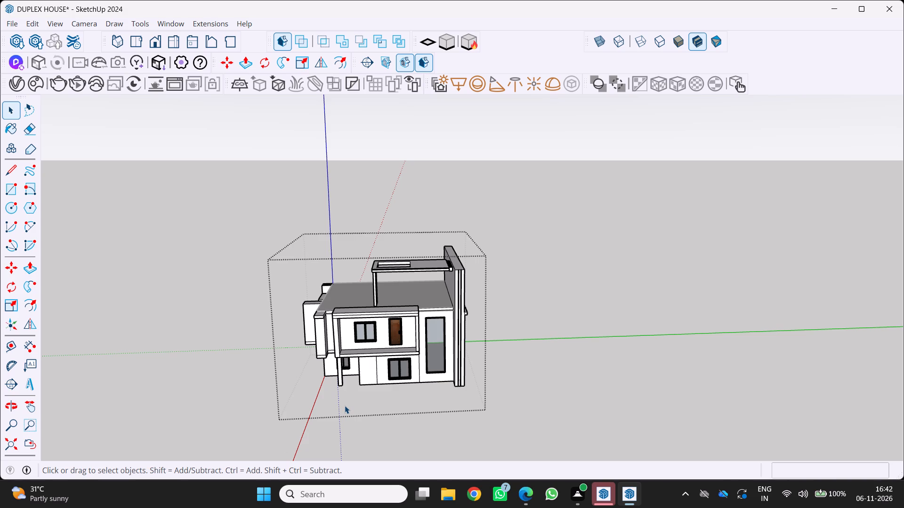
{"action": "scroll", "coordinate": [390, 458], "scroll_direction": "down", "scroll_amount": 2}
{"action": "scroll", "coordinate": [409, 435], "scroll_direction": "up", "scroll_amount": 3}
{"action": "middle_click_drag", "start_coordinate": [397, 395], "coordinate": [444, 400]}
{"action": "middle_click", "coordinate": [444, 400]}
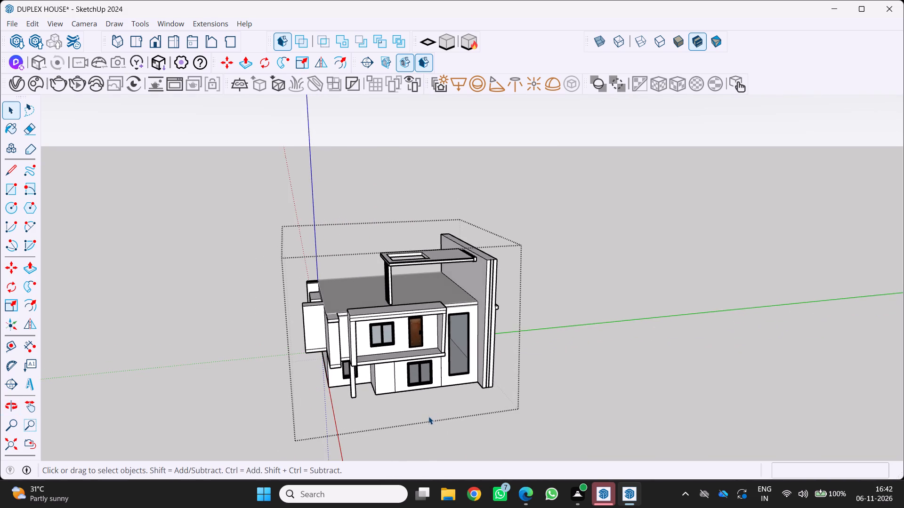
{"action": "scroll", "coordinate": [416, 420], "scroll_direction": "up", "scroll_amount": 1}
{"action": "middle_click_drag", "start_coordinate": [416, 420], "coordinate": [476, 388]}
{"action": "scroll", "coordinate": [471, 404], "scroll_direction": "up", "scroll_amount": 1}
{"action": "middle_click", "coordinate": [475, 385]}
{"action": "scroll", "coordinate": [436, 354], "scroll_direction": "up", "scroll_amount": 3}
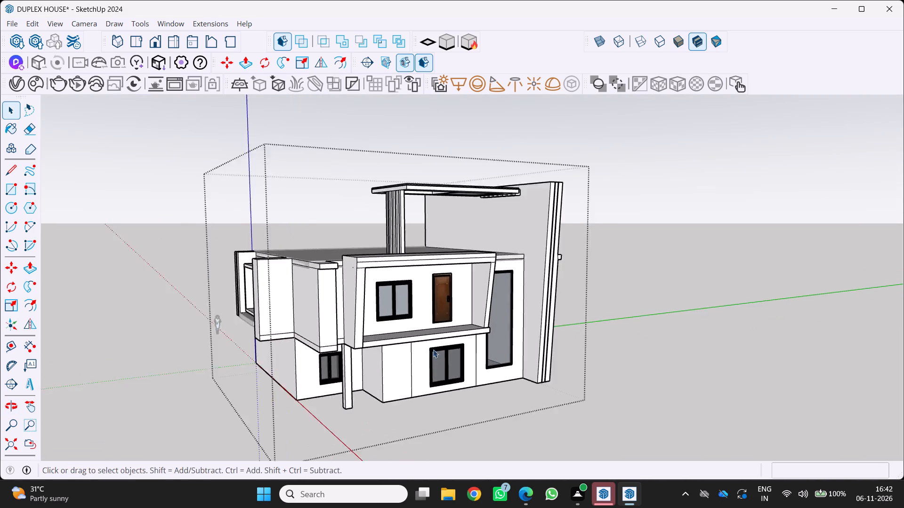
{"action": "scroll", "coordinate": [433, 349], "scroll_direction": "up", "scroll_amount": 1}
{"action": "middle_click_drag", "start_coordinate": [434, 349], "coordinate": [379, 375]}
{"action": "scroll", "coordinate": [383, 376], "scroll_direction": "up", "scroll_amount": 1}
{"action": "scroll", "coordinate": [452, 363], "scroll_direction": "down", "scroll_amount": 6}
{"action": "middle_click_drag", "start_coordinate": [508, 336], "coordinate": [413, 373]}
{"action": "middle_click_drag", "start_coordinate": [412, 370], "coordinate": [407, 358]}
{"action": "scroll", "coordinate": [377, 331], "scroll_direction": "up", "scroll_amount": 3}
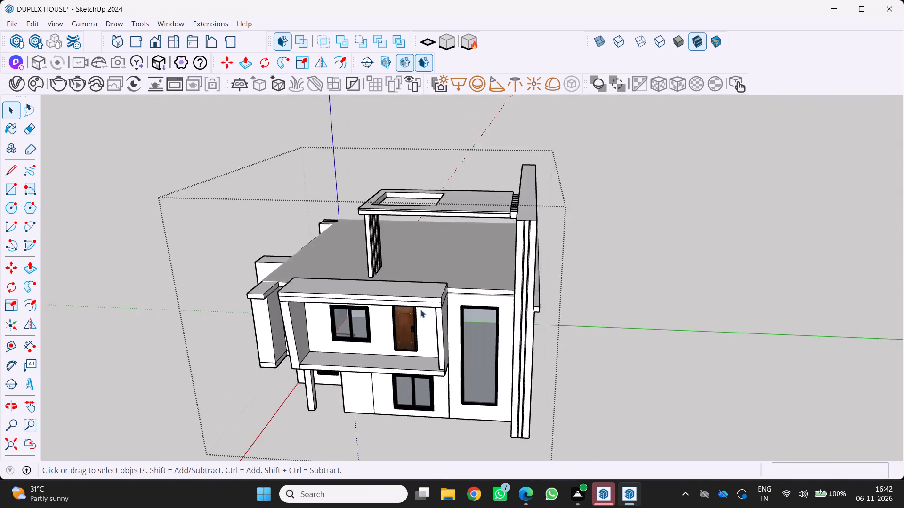
{"action": "scroll", "coordinate": [420, 310], "scroll_direction": "up", "scroll_amount": 5}
{"action": "middle_click_drag", "start_coordinate": [504, 332], "coordinate": [380, 358]}
{"action": "middle_click", "coordinate": [380, 357]}
{"action": "scroll", "coordinate": [524, 297], "scroll_direction": "up", "scroll_amount": 4}
{"action": "middle_click_drag", "start_coordinate": [533, 277], "coordinate": [638, 263]}
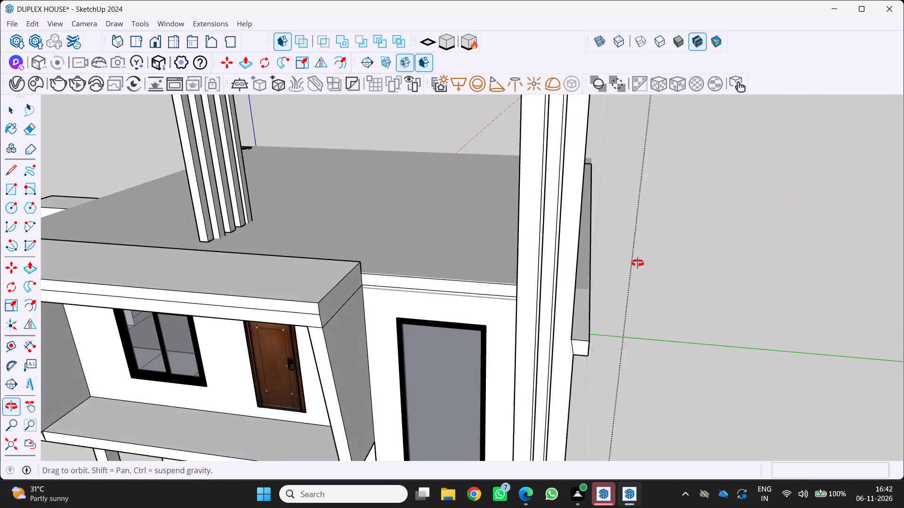
{"action": "middle_click_drag", "start_coordinate": [638, 263], "coordinate": [638, 262]}
{"action": "middle_click", "coordinate": [638, 262]}
{"action": "scroll", "coordinate": [621, 262], "scroll_direction": "down", "scroll_amount": 6}
{"action": "scroll", "coordinate": [464, 338], "scroll_direction": "up", "scroll_amount": 3}
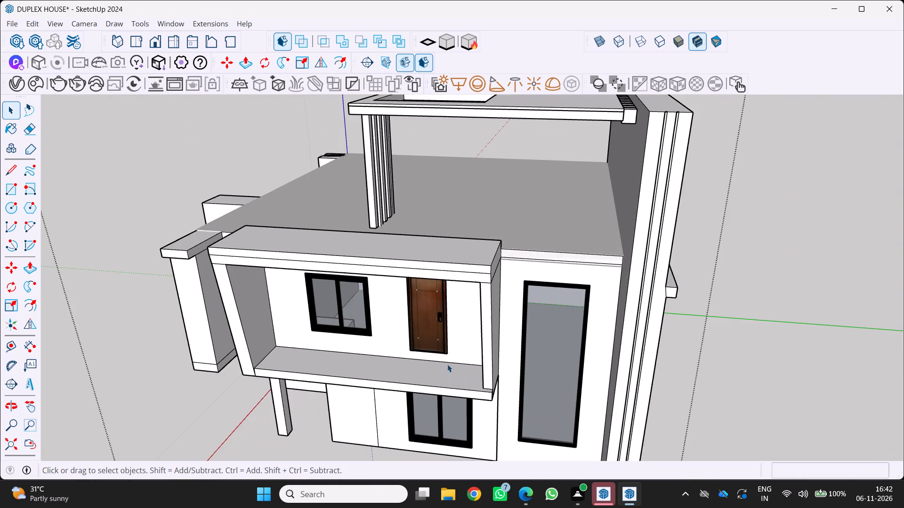
{"action": "scroll", "coordinate": [447, 365], "scroll_direction": "up", "scroll_amount": 3}
{"action": "middle_click_drag", "start_coordinate": [447, 366], "coordinate": [534, 331]}
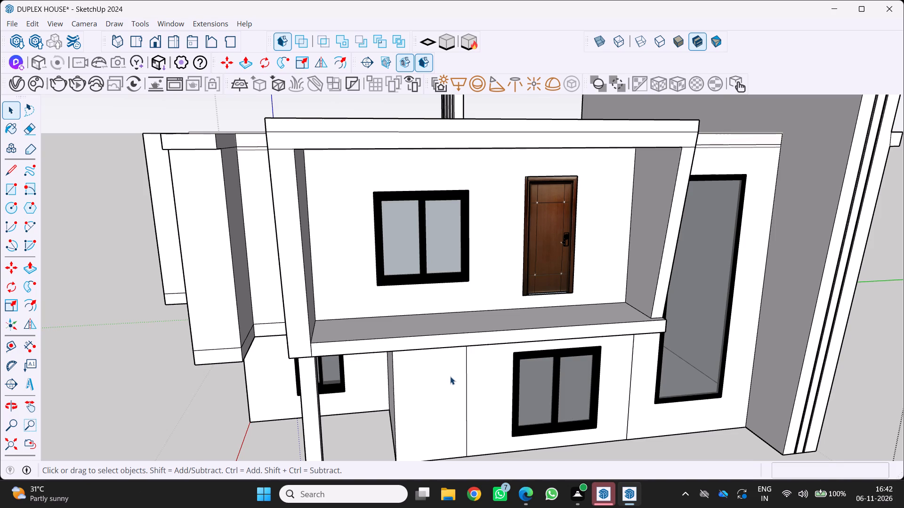
{"action": "scroll", "coordinate": [466, 375], "scroll_direction": "down", "scroll_amount": 3}
{"action": "middle_click_drag", "start_coordinate": [465, 375], "coordinate": [509, 294]}
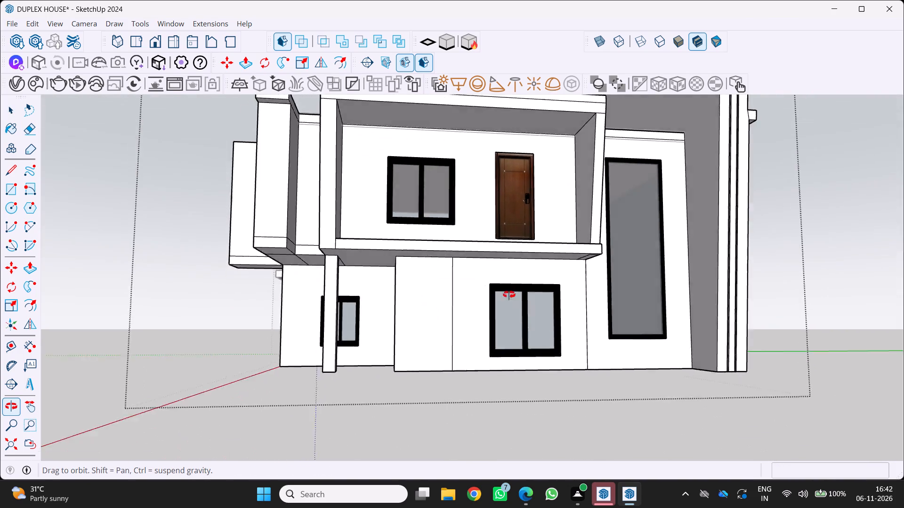
{"action": "middle_click_drag", "start_coordinate": [509, 294], "coordinate": [554, 326]}
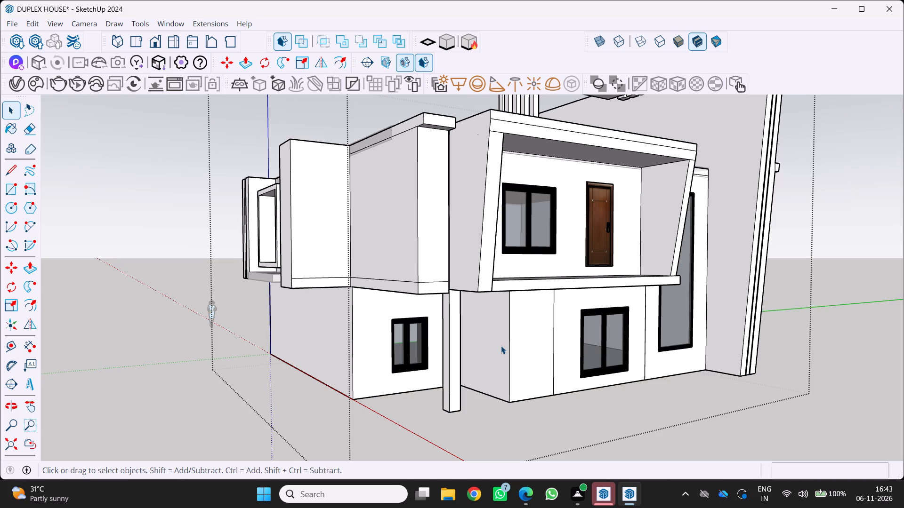
{"action": "key", "text": "5"}
{"action": "key", "text": "F5"}
{"action": "scroll", "coordinate": [498, 385], "scroll_direction": "down", "scroll_amount": 3}
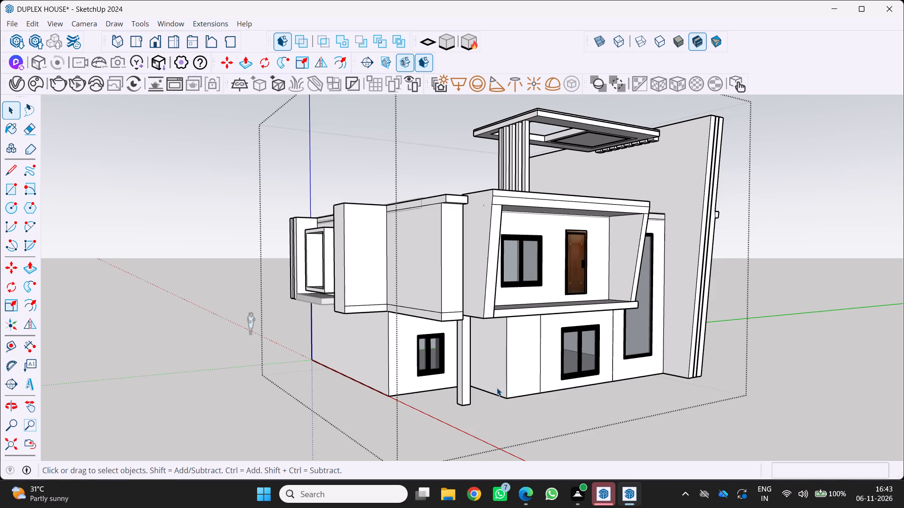
{"action": "scroll", "coordinate": [496, 387], "scroll_direction": "down", "scroll_amount": 4}
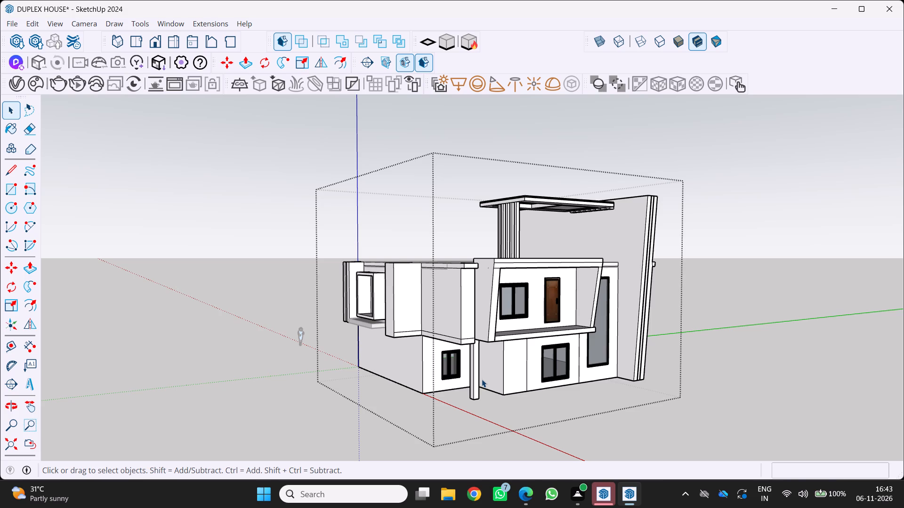
{"action": "scroll", "coordinate": [536, 356], "scroll_direction": "down", "scroll_amount": 3}
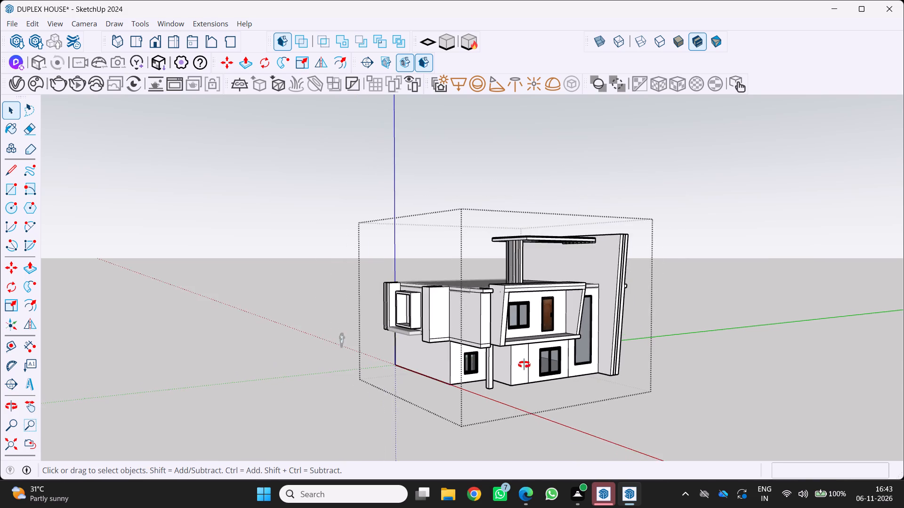
Push/Pull the floor-slab edge beneath the upper side wall, beside the projecting pier, outward about 6.2' and a further 11.4'.
{"action": "middle_click_drag", "start_coordinate": [524, 364], "coordinate": [412, 394]}
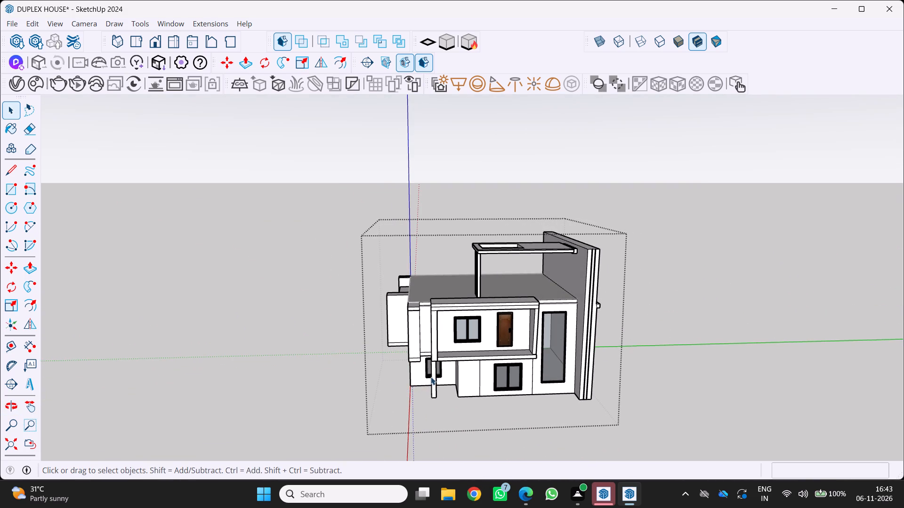
{"action": "middle_click_drag", "start_coordinate": [413, 370], "coordinate": [472, 402]}
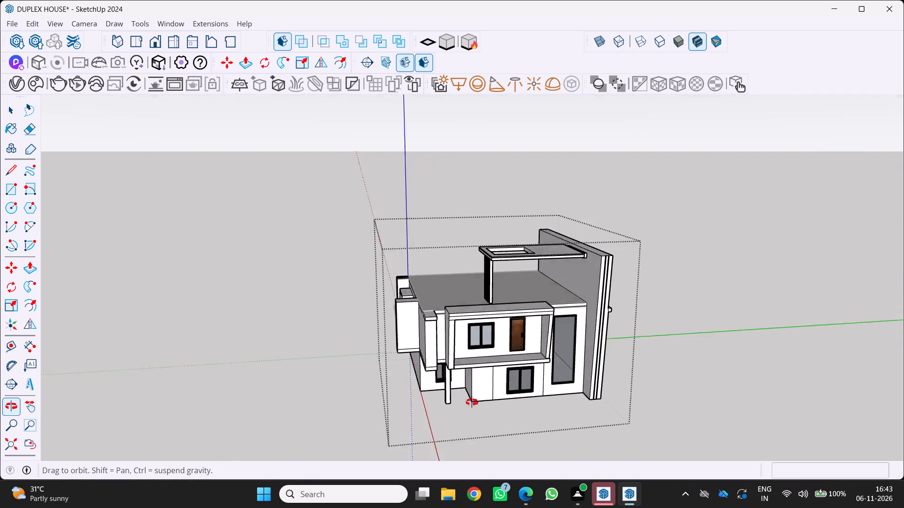
{"action": "middle_click_drag", "start_coordinate": [472, 402], "coordinate": [730, 374]}
{"action": "middle_click", "coordinate": [730, 374]}
{"action": "scroll", "coordinate": [627, 369], "scroll_direction": "up", "scroll_amount": 3}
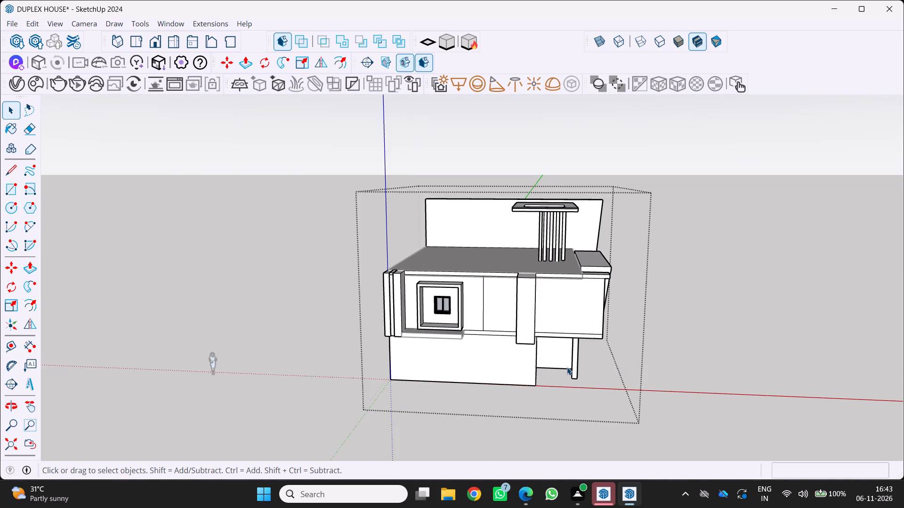
{"action": "middle_click_drag", "start_coordinate": [567, 367], "coordinate": [584, 382]}
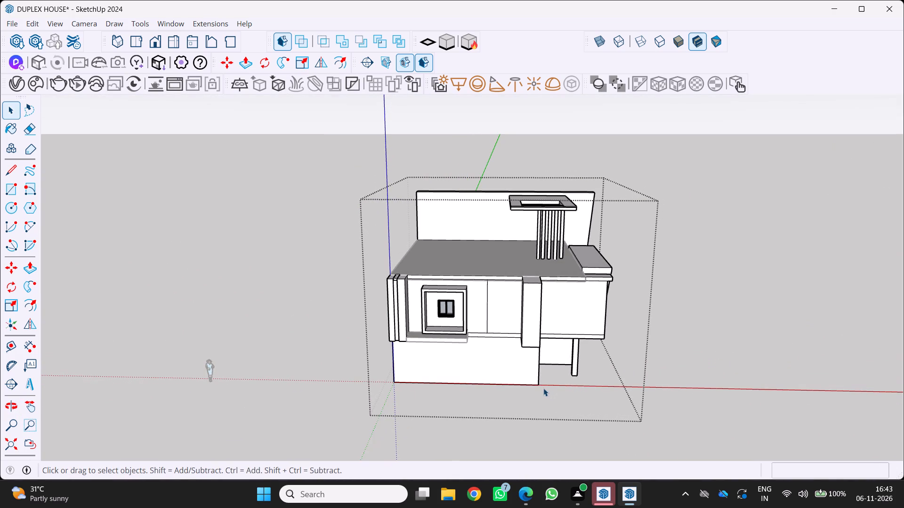
{"action": "scroll", "coordinate": [573, 338], "scroll_direction": "up", "scroll_amount": 3}
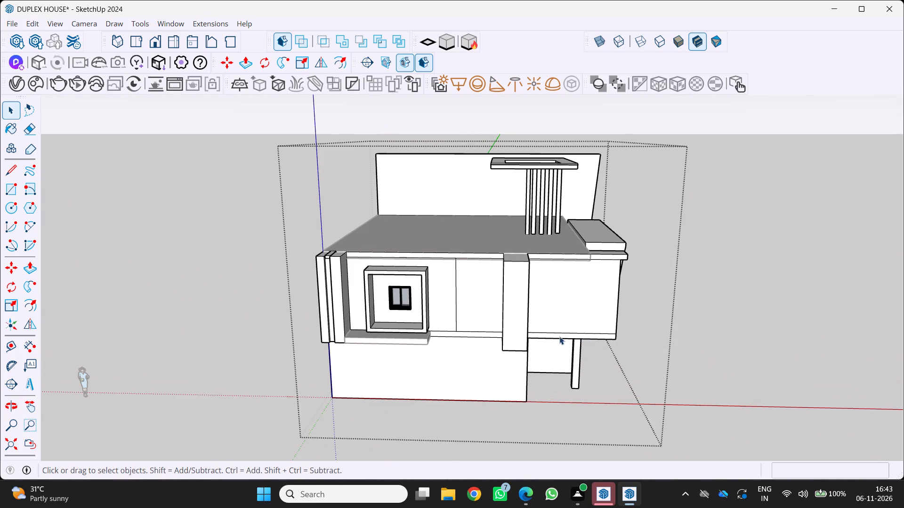
{"action": "key", "text": "p"}
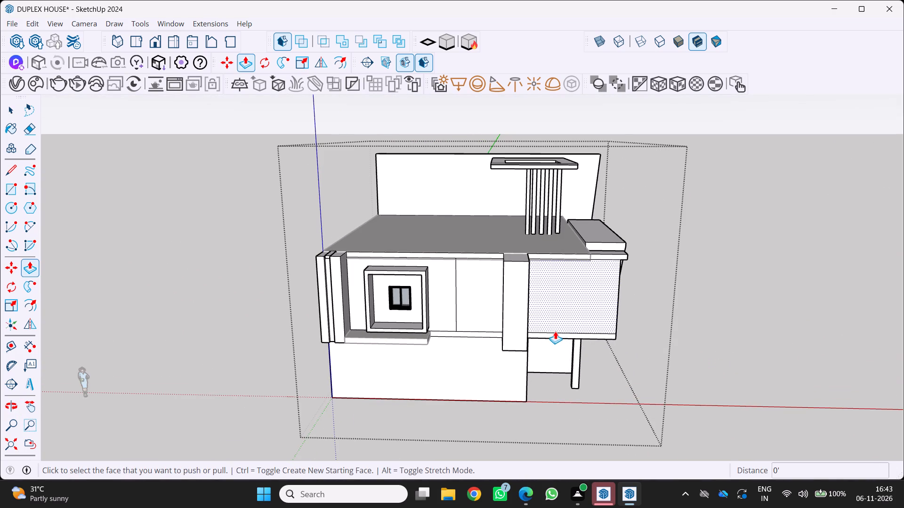
{"action": "left_click", "coordinate": [536, 333]}
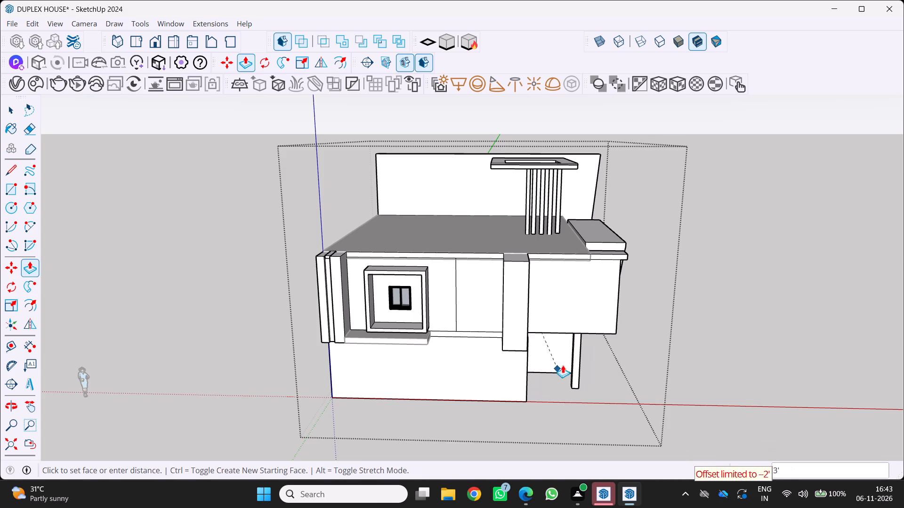
{"action": "left_click", "coordinate": [548, 395]}
{"action": "scroll", "coordinate": [583, 325], "scroll_direction": "up", "scroll_amount": 2}
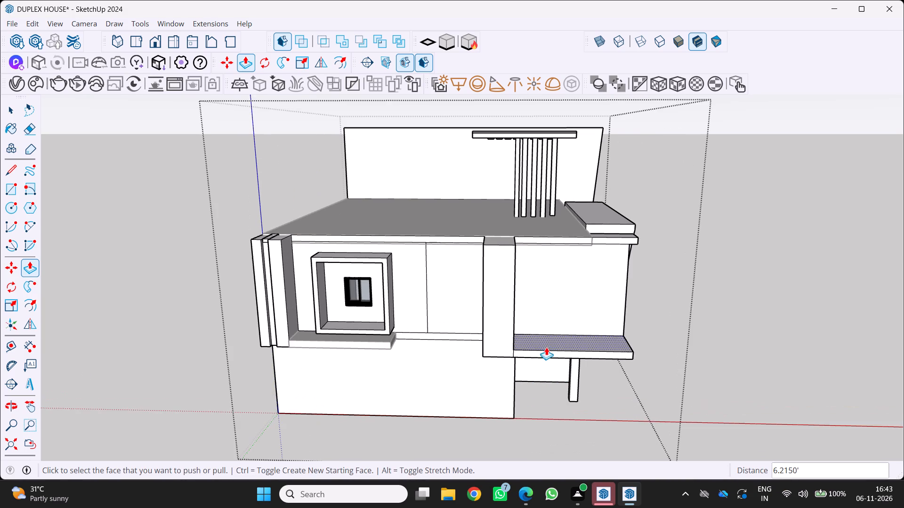
{"action": "left_click_drag", "start_coordinate": [544, 351], "coordinate": [552, 389]}
{"action": "scroll", "coordinate": [543, 383], "scroll_direction": "down", "scroll_amount": 5}
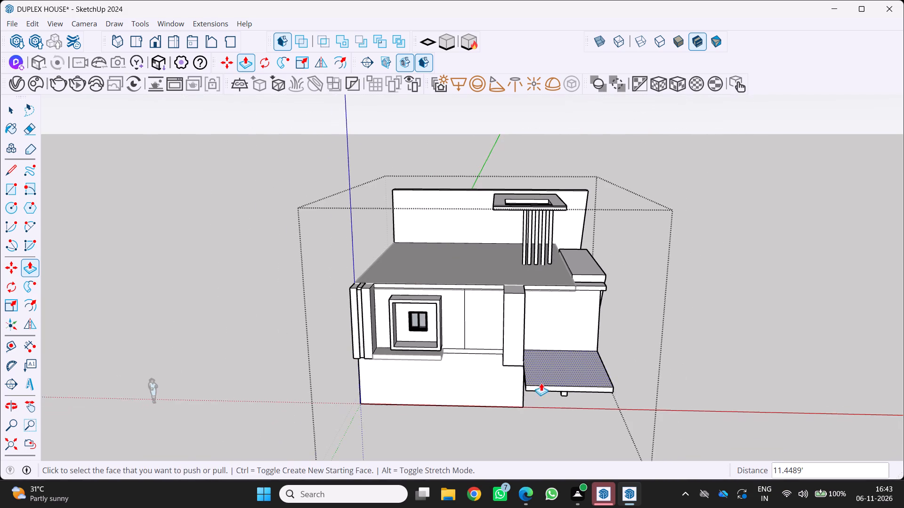
Erase the two leftover edge lines on the underside of the extended slab.
{"action": "middle_click_drag", "start_coordinate": [536, 381], "coordinate": [527, 330]}
{"action": "scroll", "coordinate": [527, 325], "scroll_direction": "down", "scroll_amount": 5}
{"action": "middle_click_drag", "start_coordinate": [521, 342], "coordinate": [545, 285]}
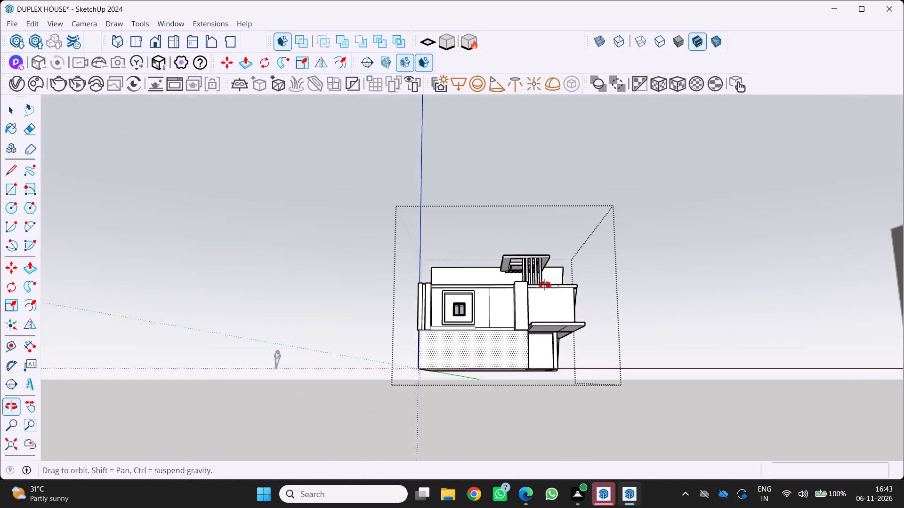
{"action": "middle_click_drag", "start_coordinate": [545, 285], "coordinate": [547, 283]}
{"action": "middle_click", "coordinate": [547, 283]}
{"action": "scroll", "coordinate": [546, 333], "scroll_direction": "up", "scroll_amount": 5}
{"action": "middle_click_drag", "start_coordinate": [542, 317], "coordinate": [533, 289]}
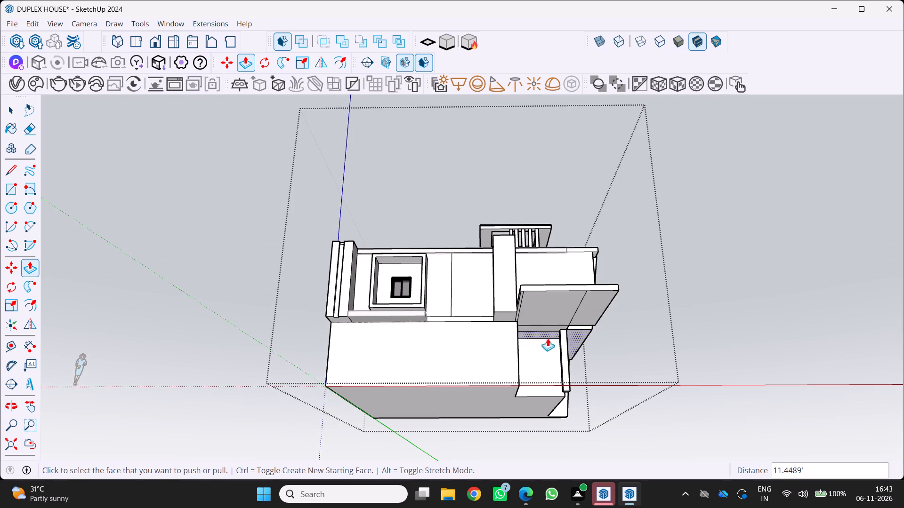
{"action": "key", "text": "e"}
{"action": "scroll", "coordinate": [548, 312], "scroll_direction": "up", "scroll_amount": 8}
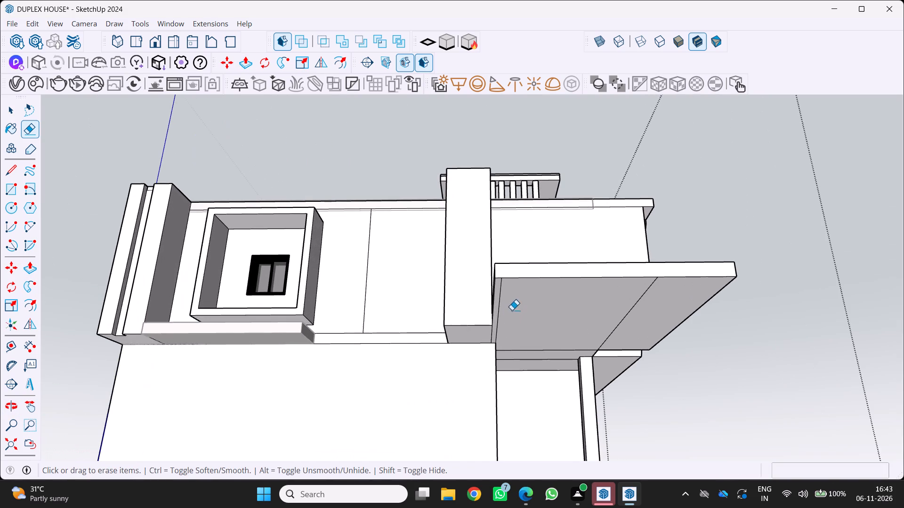
{"action": "scroll", "coordinate": [476, 323], "scroll_direction": "up", "scroll_amount": 2}
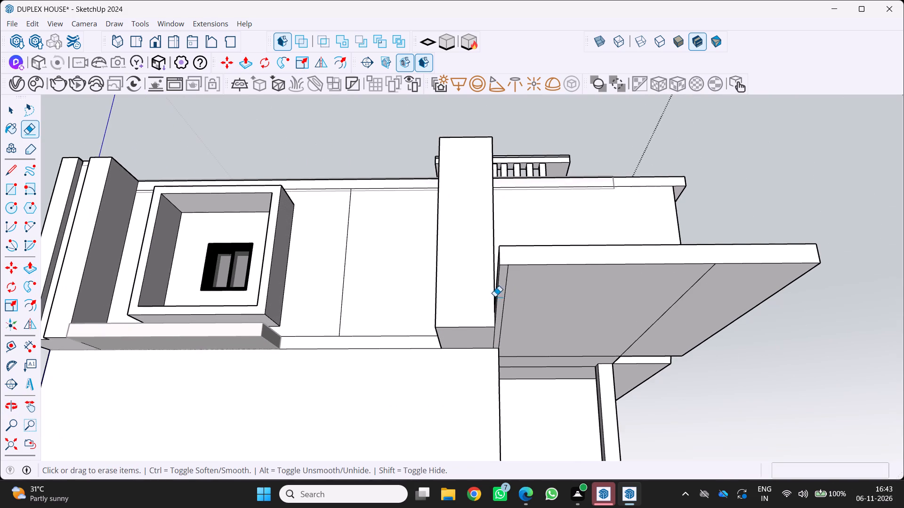
{"action": "left_click", "coordinate": [507, 286]}
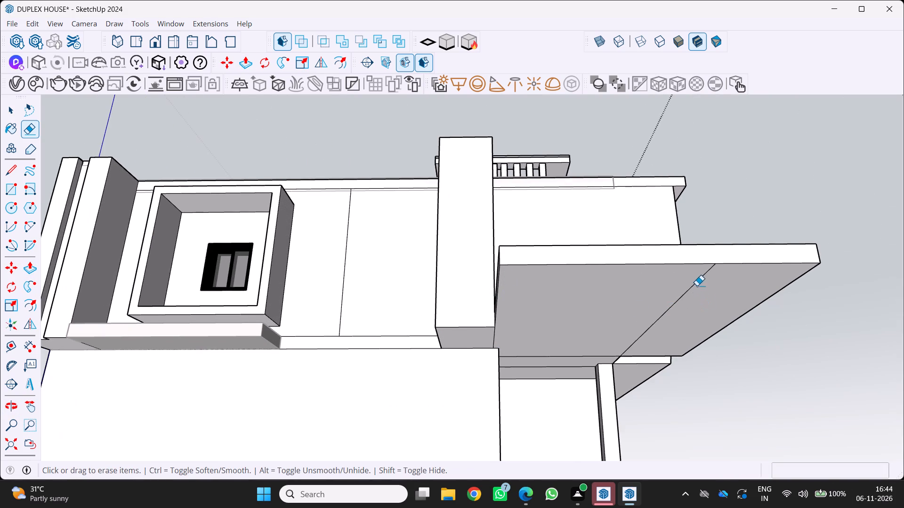
{"action": "left_click", "coordinate": [696, 284]}
Examine the extended slab on the window side from the side and from below.
{"action": "scroll", "coordinate": [671, 298], "scroll_direction": "down", "scroll_amount": 15}
{"action": "middle_click_drag", "start_coordinate": [539, 340], "coordinate": [600, 428]}
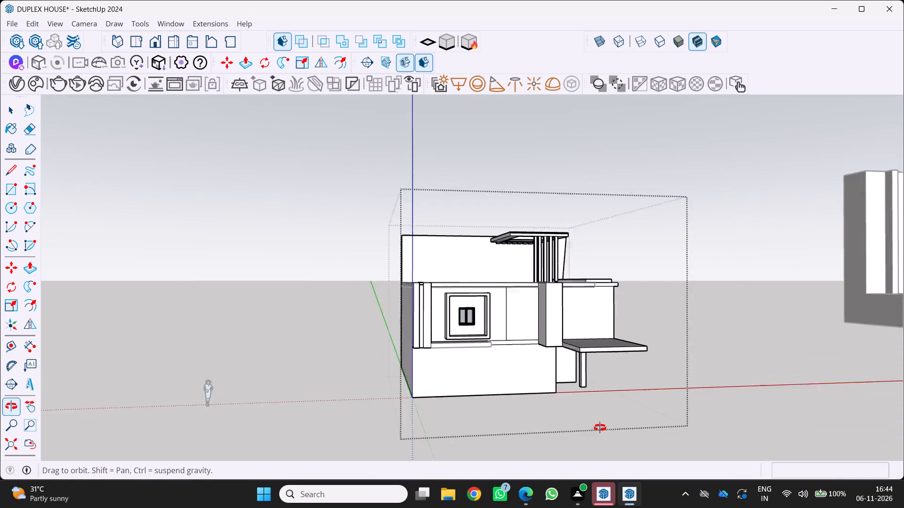
{"action": "middle_click_drag", "start_coordinate": [600, 428], "coordinate": [691, 396]}
{"action": "scroll", "coordinate": [617, 349], "scroll_direction": "up", "scroll_amount": 3}
{"action": "scroll", "coordinate": [594, 340], "scroll_direction": "down", "scroll_amount": 4}
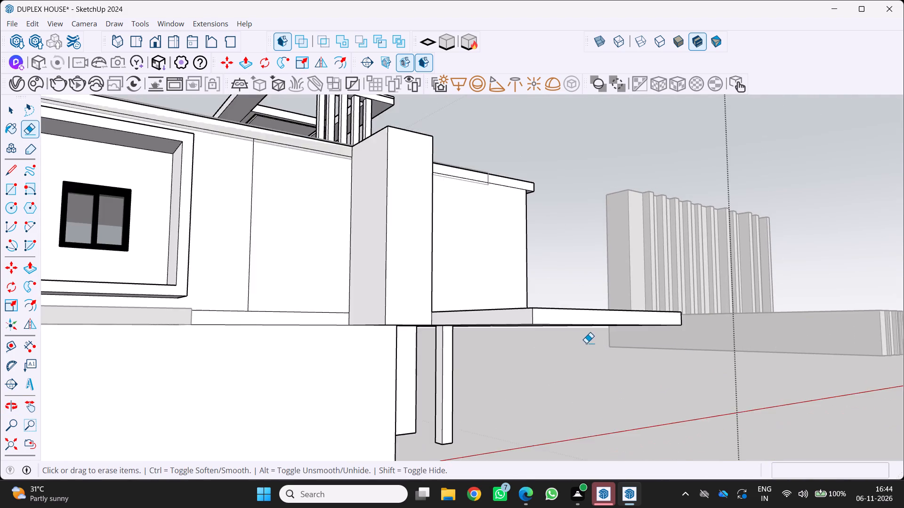
{"action": "scroll", "coordinate": [578, 344], "scroll_direction": "down", "scroll_amount": 4}
{"action": "middle_click_drag", "start_coordinate": [552, 333], "coordinate": [538, 319]}
{"action": "middle_click", "coordinate": [537, 319]}
{"action": "middle_click_drag", "start_coordinate": [531, 313], "coordinate": [511, 295]}
{"action": "scroll", "coordinate": [566, 312], "scroll_direction": "up", "scroll_amount": 3}
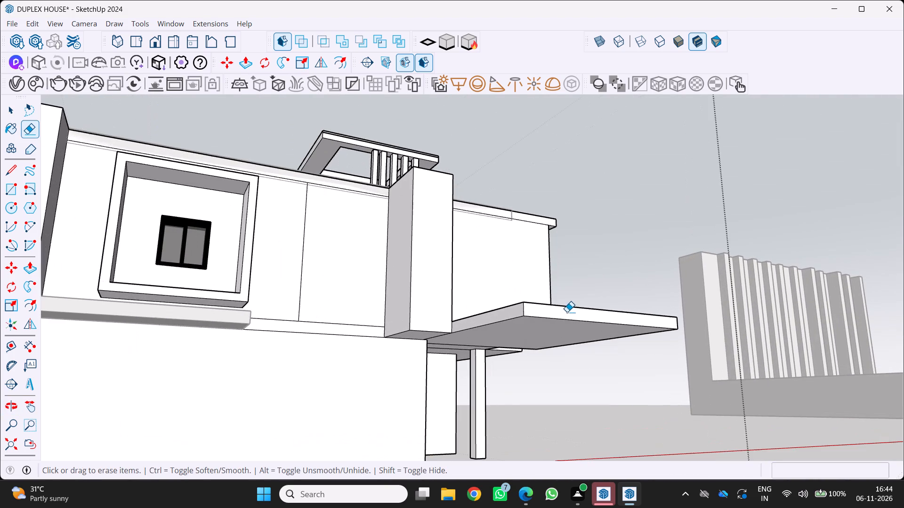
Push/Pull the projecting slab edge back about 17.7' to the wall, and re-extend it as a shallower projection, adjusting by about 5.1' and 3.5'.
{"action": "key", "text": "p"}
{"action": "left_click_drag", "start_coordinate": [551, 306], "coordinate": [529, 302]}
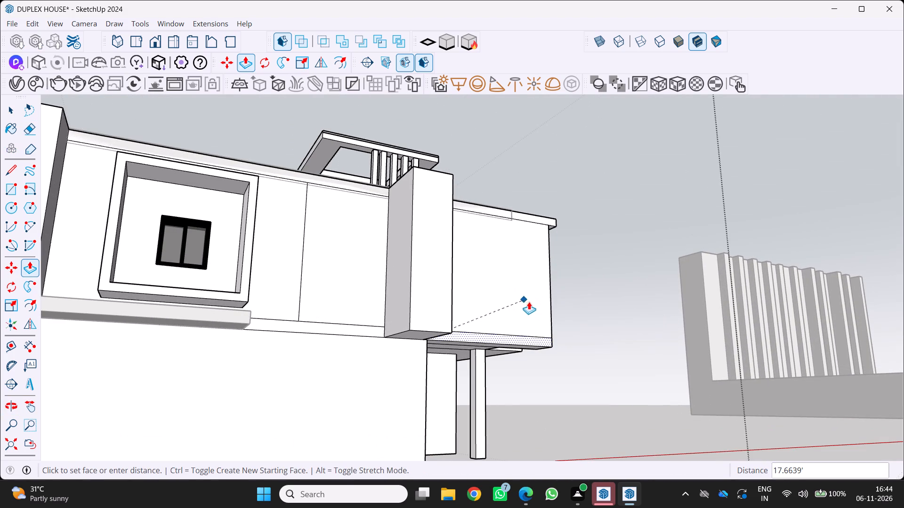
{"action": "left_click_drag", "start_coordinate": [529, 302], "coordinate": [539, 297]}
{"action": "scroll", "coordinate": [454, 335], "scroll_direction": "up", "scroll_amount": 3}
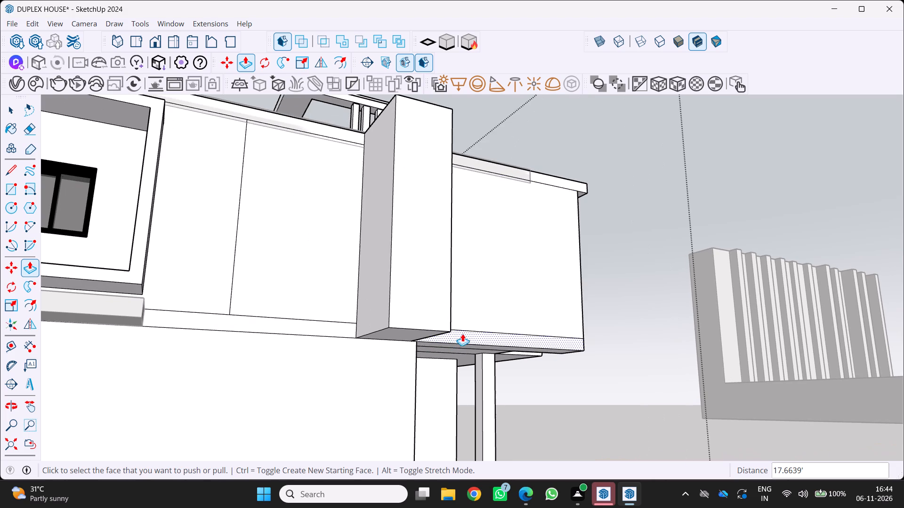
{"action": "left_click_drag", "start_coordinate": [464, 333], "coordinate": [553, 310]}
{"action": "middle_click_drag", "start_coordinate": [490, 327], "coordinate": [505, 331]}
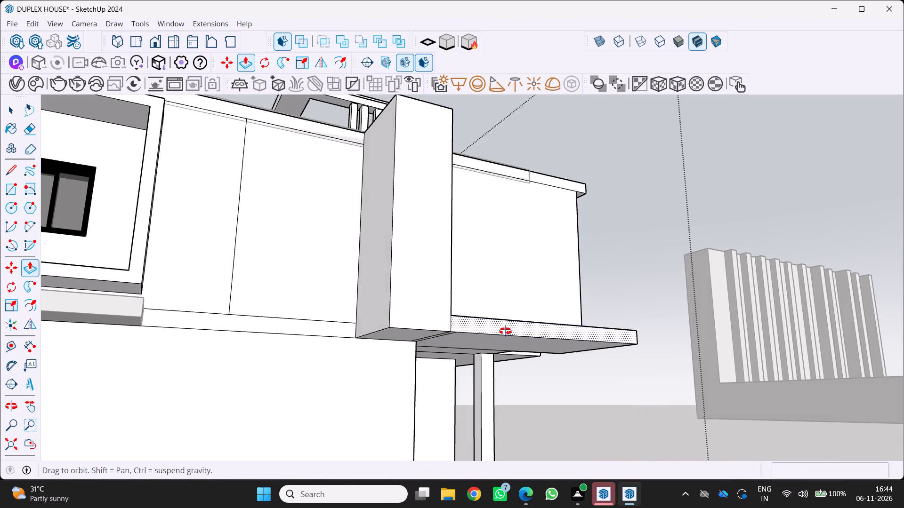
{"action": "middle_click_drag", "start_coordinate": [505, 331], "coordinate": [571, 341]}
{"action": "middle_click", "coordinate": [571, 341]}
{"action": "left_click_drag", "start_coordinate": [496, 322], "coordinate": [572, 319]}
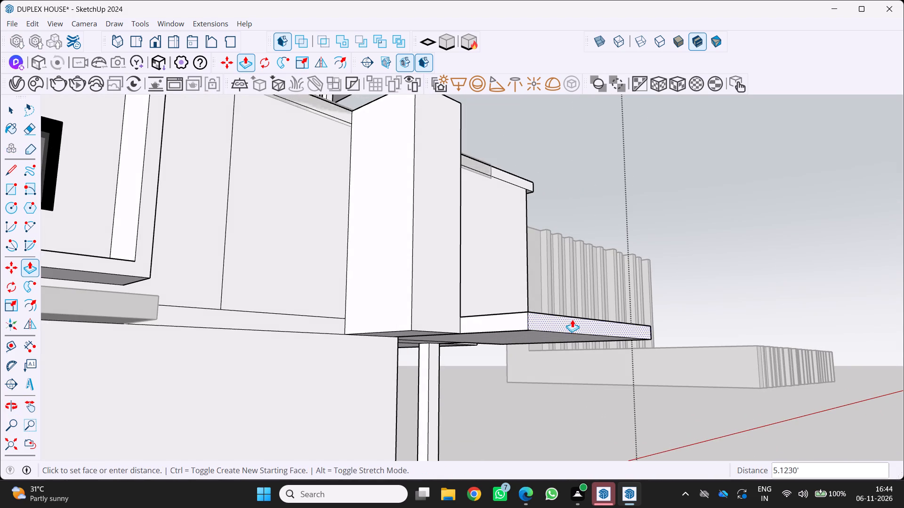
{"action": "left_click_drag", "start_coordinate": [572, 319], "coordinate": [540, 319]}
Erase the leftover edge line on the underside of the projecting slab, beside the pier.
{"action": "scroll", "coordinate": [496, 356], "scroll_direction": "down", "scroll_amount": 5}
{"action": "middle_click_drag", "start_coordinate": [477, 364], "coordinate": [400, 315]}
{"action": "middle_click", "coordinate": [400, 315]}
{"action": "scroll", "coordinate": [400, 315], "scroll_direction": "down", "scroll_amount": 9}
{"action": "scroll", "coordinate": [421, 318], "scroll_direction": "up", "scroll_amount": 1}
{"action": "middle_click", "coordinate": [418, 316]}
{"action": "middle_click_drag", "start_coordinate": [412, 311], "coordinate": [275, 281]}
{"action": "scroll", "coordinate": [380, 318], "scroll_direction": "up", "scroll_amount": 6}
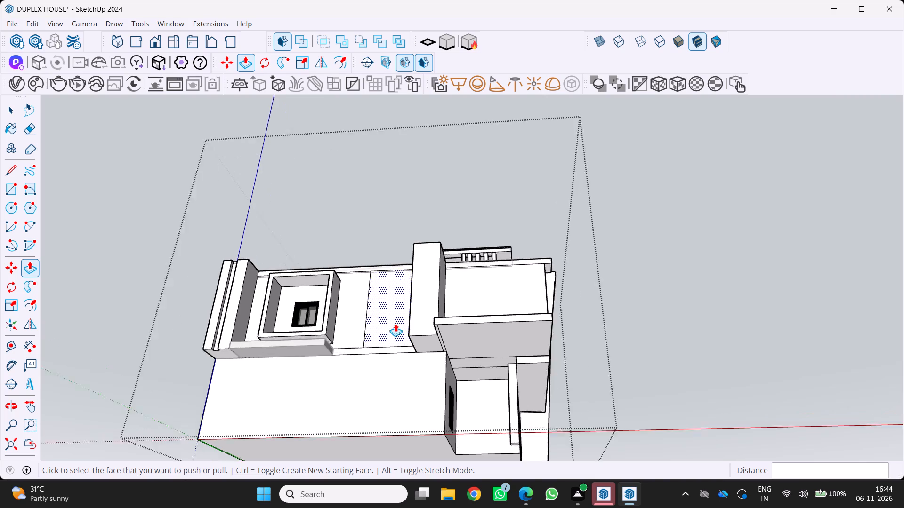
{"action": "scroll", "coordinate": [395, 324], "scroll_direction": "up", "scroll_amount": 2}
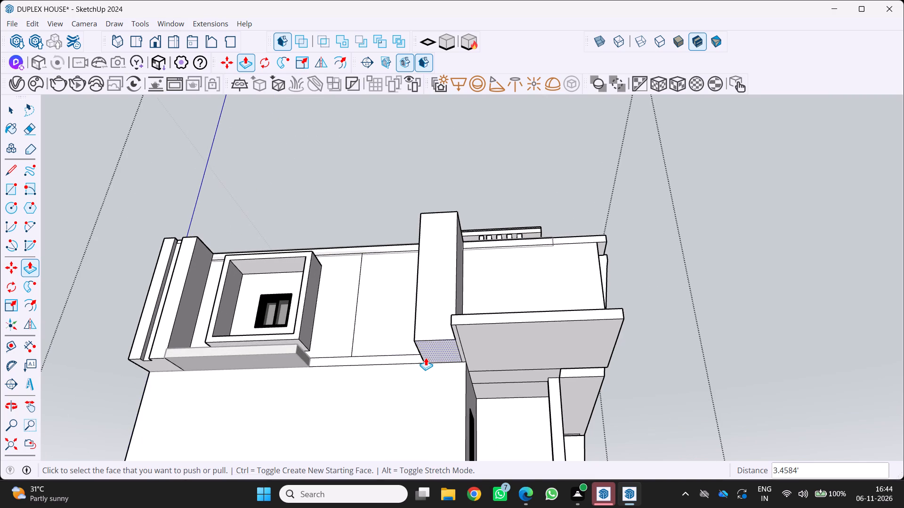
{"action": "scroll", "coordinate": [452, 330], "scroll_direction": "up", "scroll_amount": 4}
{"action": "middle_click_drag", "start_coordinate": [479, 323], "coordinate": [489, 302]}
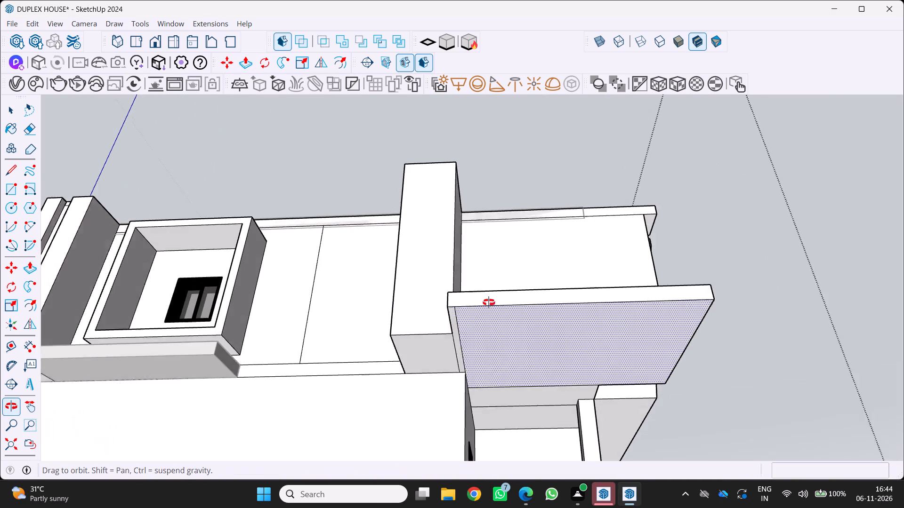
{"action": "middle_click_drag", "start_coordinate": [489, 302], "coordinate": [501, 280]}
{"action": "middle_click", "coordinate": [501, 280]}
{"action": "key", "text": "e"}
{"action": "scroll", "coordinate": [438, 308], "scroll_direction": "up", "scroll_amount": 1}
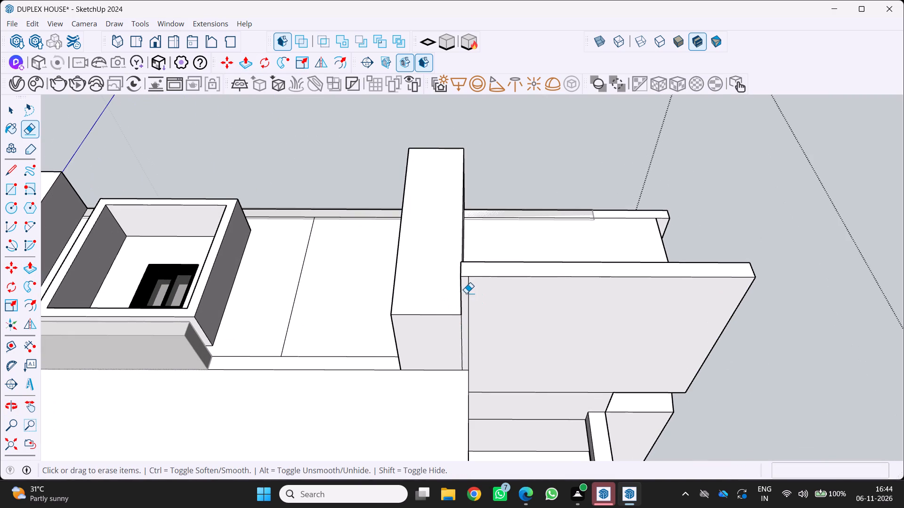
{"action": "left_click", "coordinate": [468, 294]}
Examine the window side of the house and the shortened slab from above, from the side and from below.
{"action": "key", "text": "l"}
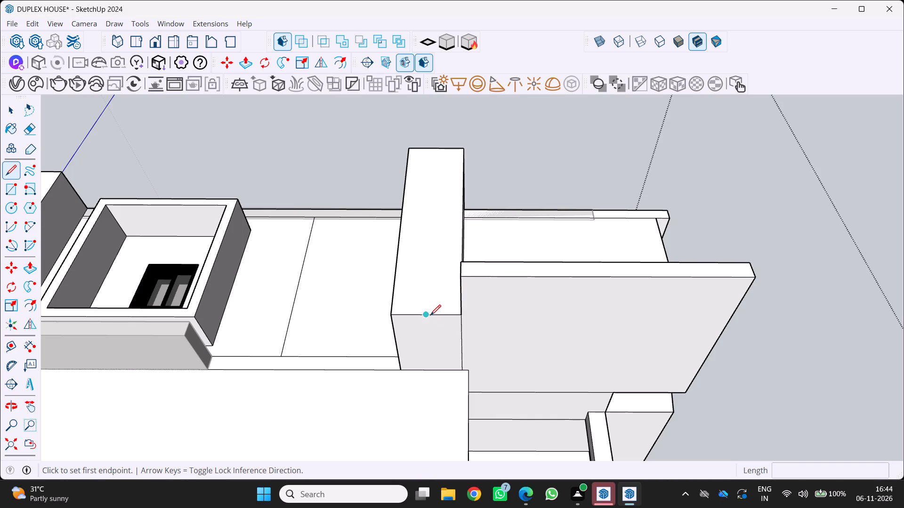
{"action": "scroll", "coordinate": [466, 315], "scroll_direction": "down", "scroll_amount": 4}
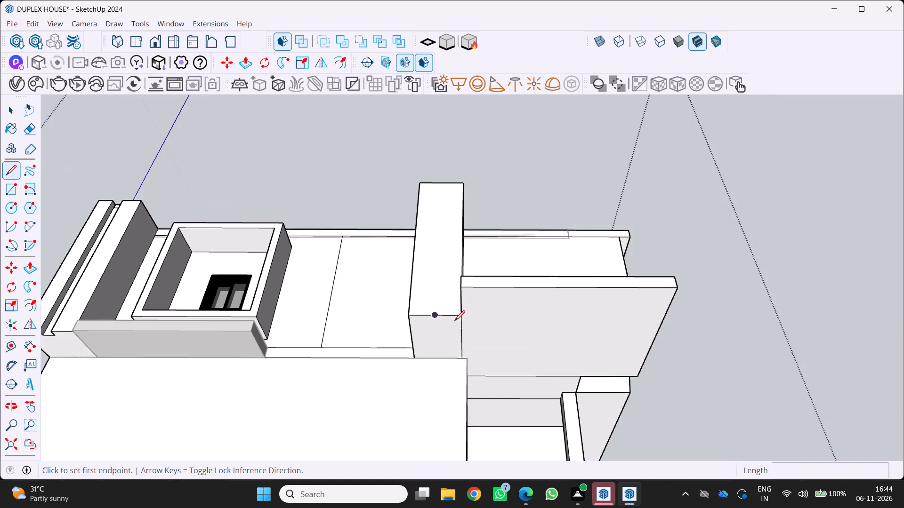
{"action": "scroll", "coordinate": [454, 321], "scroll_direction": "down", "scroll_amount": 5}
{"action": "middle_click_drag", "start_coordinate": [437, 309], "coordinate": [521, 389]}
{"action": "scroll", "coordinate": [517, 391], "scroll_direction": "down", "scroll_amount": 9}
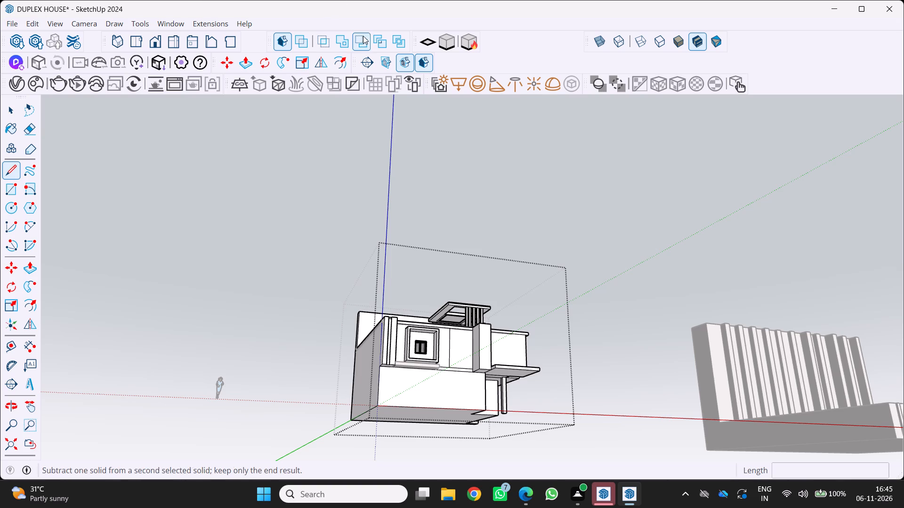
{"action": "scroll", "coordinate": [311, 49], "scroll_direction": "down", "scroll_amount": 3}
{"action": "scroll", "coordinate": [279, 279], "scroll_direction": "down", "scroll_amount": 2}
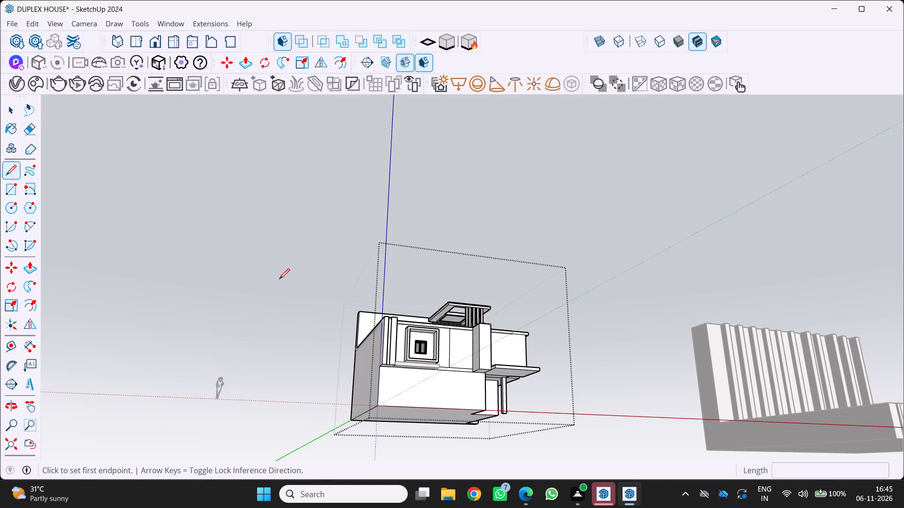
{"action": "scroll", "coordinate": [279, 279], "scroll_direction": "down", "scroll_amount": 2}
{"action": "scroll", "coordinate": [287, 251], "scroll_direction": "up", "scroll_amount": 1}
{"action": "middle_click_drag", "start_coordinate": [288, 251], "coordinate": [303, 310]}
{"action": "middle_click", "coordinate": [303, 310]}
{"action": "scroll", "coordinate": [383, 337], "scroll_direction": "up", "scroll_amount": 1}
{"action": "scroll", "coordinate": [366, 323], "scroll_direction": "down", "scroll_amount": 3}
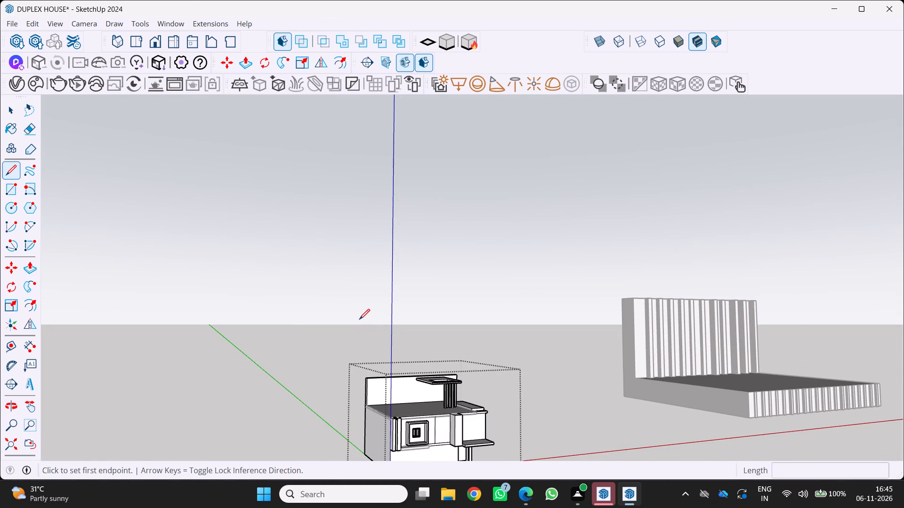
{"action": "middle_click_drag", "start_coordinate": [353, 318], "coordinate": [363, 243], "text": "shift"}
{"action": "middle_click", "coordinate": [363, 243], "text": "shift"}
{"action": "scroll", "coordinate": [392, 279], "scroll_direction": "down", "scroll_amount": 5}
{"action": "scroll", "coordinate": [422, 328], "scroll_direction": "up", "scroll_amount": 6}
{"action": "middle_click_drag", "start_coordinate": [452, 353], "coordinate": [404, 391]}
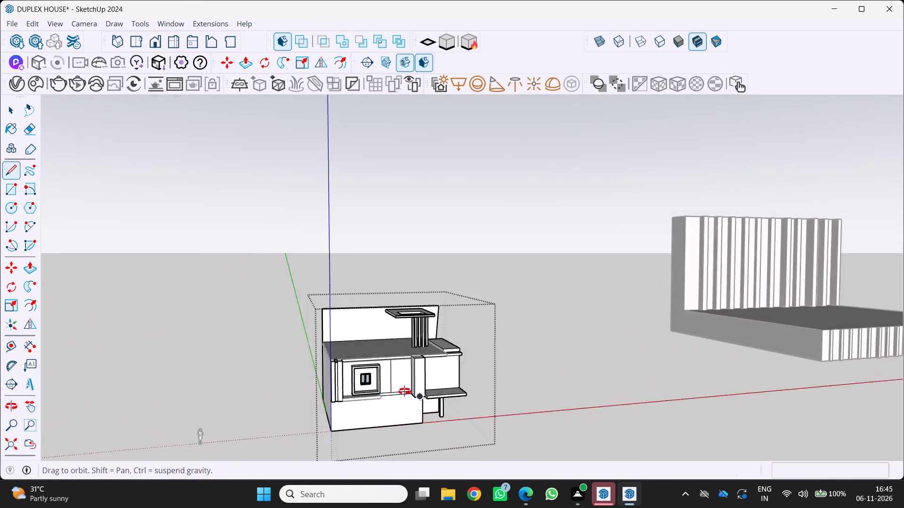
{"action": "middle_click_drag", "start_coordinate": [404, 391], "coordinate": [397, 392]}
{"action": "scroll", "coordinate": [392, 392], "scroll_direction": "up", "scroll_amount": 5}
{"action": "middle_click_drag", "start_coordinate": [407, 394], "coordinate": [503, 220]}
{"action": "scroll", "coordinate": [495, 222], "scroll_direction": "down", "scroll_amount": 5}
{"action": "scroll", "coordinate": [382, 328], "scroll_direction": "up", "scroll_amount": 6}
{"action": "middle_click_drag", "start_coordinate": [407, 325], "coordinate": [421, 322]}
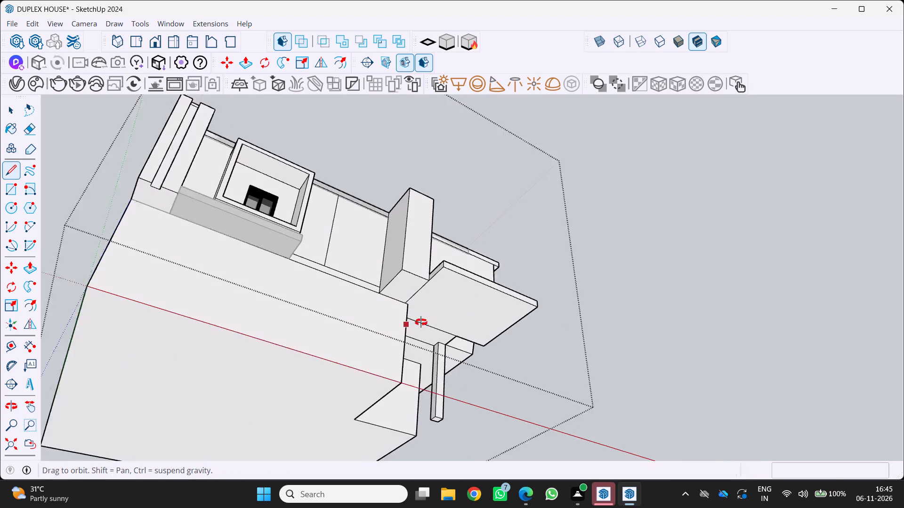
{"action": "middle_click_drag", "start_coordinate": [421, 322], "coordinate": [484, 306]}
{"action": "middle_click", "coordinate": [485, 306]}
{"action": "middle_click", "coordinate": [490, 306]}
{"action": "scroll", "coordinate": [484, 295], "scroll_direction": "down", "scroll_amount": 5}
{"action": "middle_click_drag", "start_coordinate": [474, 295], "coordinate": [272, 395]}
{"action": "middle_click", "coordinate": [271, 396]}
{"action": "scroll", "coordinate": [265, 396], "scroll_direction": "down", "scroll_amount": 5}
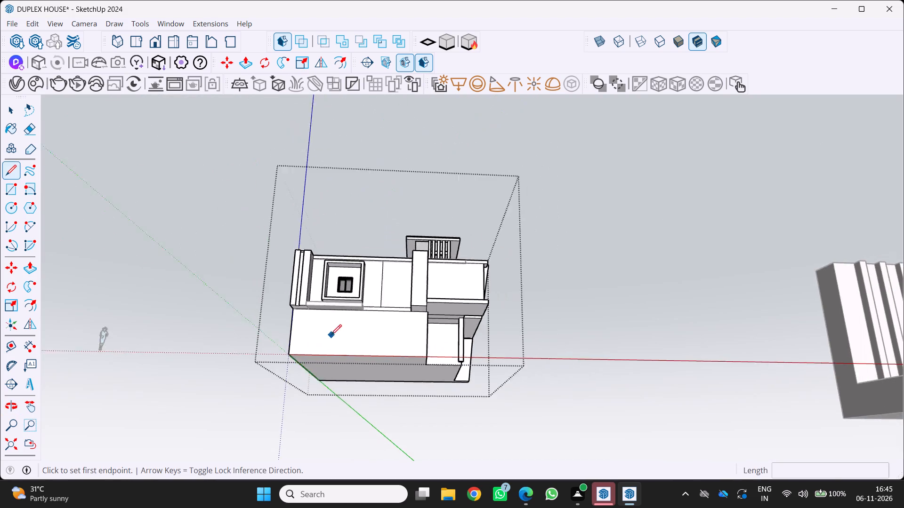
{"action": "scroll", "coordinate": [331, 335], "scroll_direction": "down", "scroll_amount": 1}
{"action": "scroll", "coordinate": [338, 330], "scroll_direction": "up", "scroll_amount": 1}
{"action": "middle_click_drag", "start_coordinate": [338, 330], "coordinate": [294, 438]}
Draw a line about 15.4' long across the slab's underside, parallel and close to its outer edge, to mark off a thin strip.
{"action": "scroll", "coordinate": [387, 325], "scroll_direction": "up", "scroll_amount": 5}
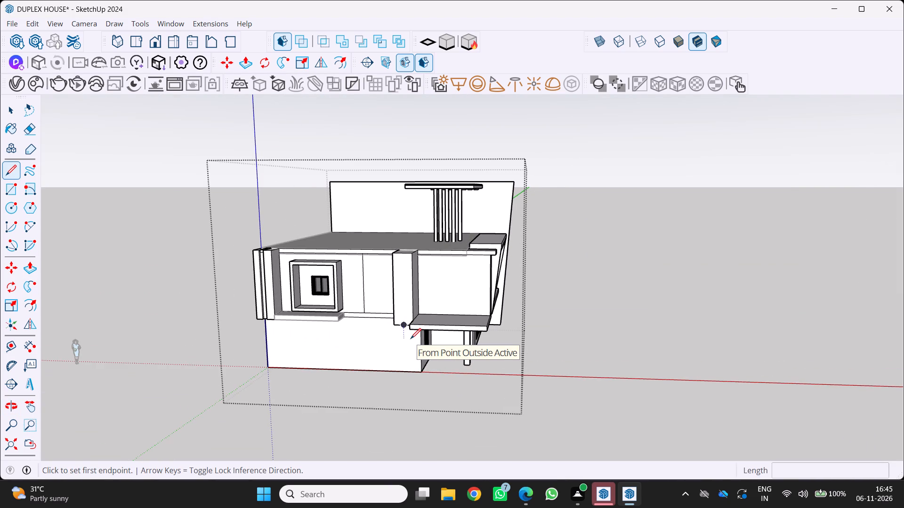
{"action": "scroll", "coordinate": [431, 355], "scroll_direction": "up", "scroll_amount": 1}
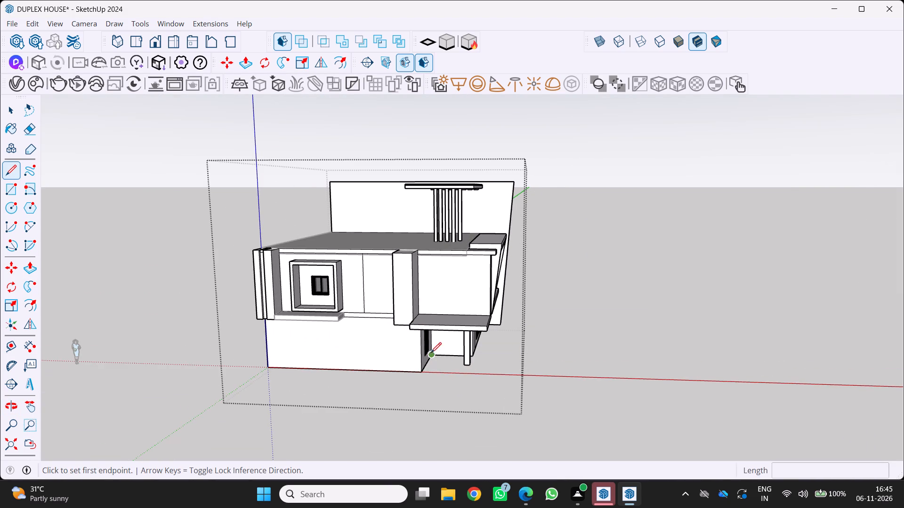
{"action": "scroll", "coordinate": [454, 335], "scroll_direction": "up", "scroll_amount": 3}
{"action": "middle_click_drag", "start_coordinate": [455, 334], "coordinate": [543, 257]}
{"action": "middle_click", "coordinate": [543, 256]}
{"action": "scroll", "coordinate": [487, 257], "scroll_direction": "up", "scroll_amount": 3}
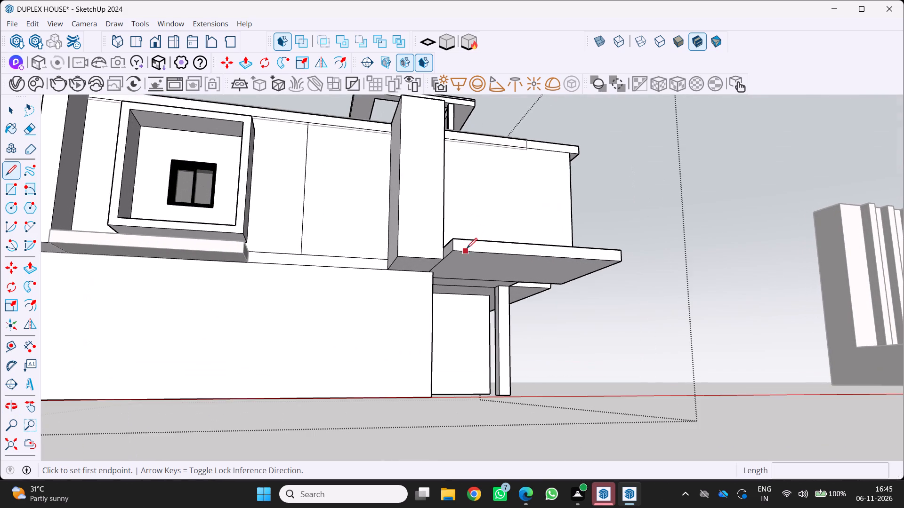
{"action": "scroll", "coordinate": [467, 270], "scroll_direction": "up", "scroll_amount": 1}
{"action": "middle_click_drag", "start_coordinate": [468, 267], "coordinate": [473, 233]}
{"action": "key", "text": "l"}
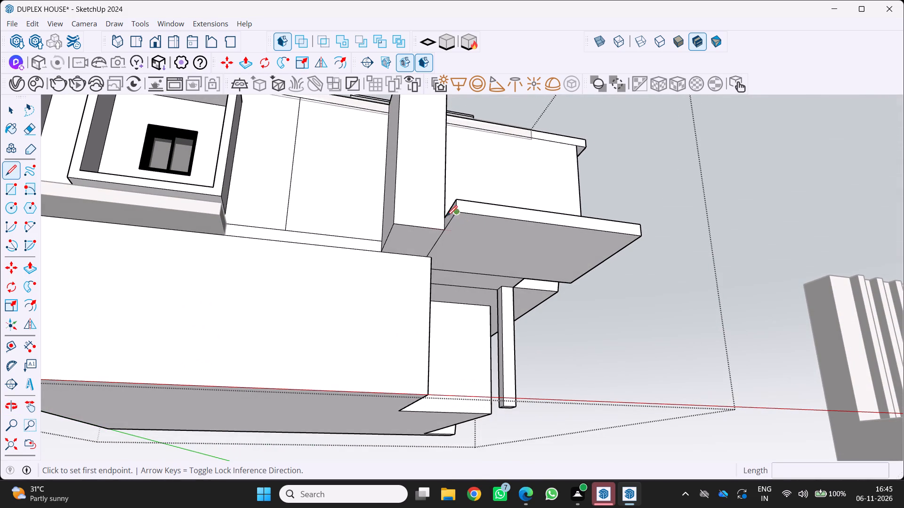
{"action": "scroll", "coordinate": [452, 220], "scroll_direction": "up", "scroll_amount": 7}
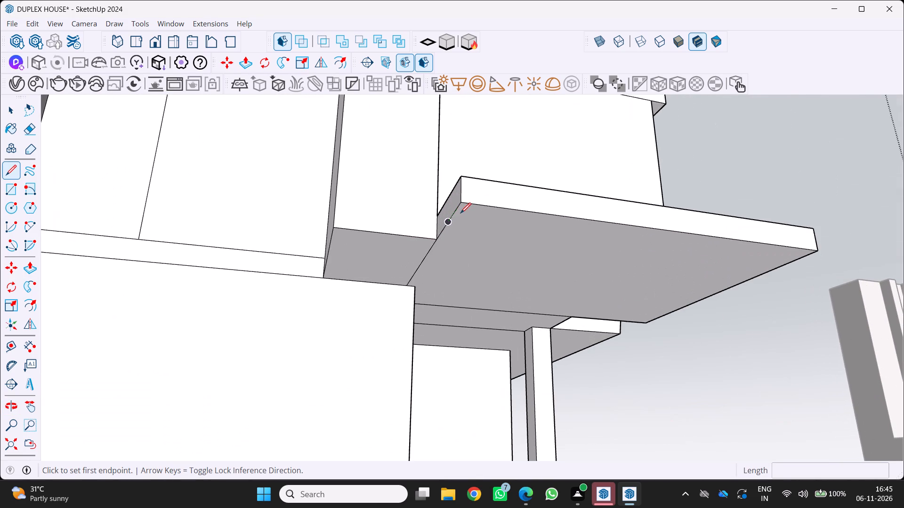
{"action": "left_click_drag", "start_coordinate": [459, 210], "coordinate": [466, 214]}
{"action": "scroll", "coordinate": [494, 224], "scroll_direction": "down", "scroll_amount": 4}
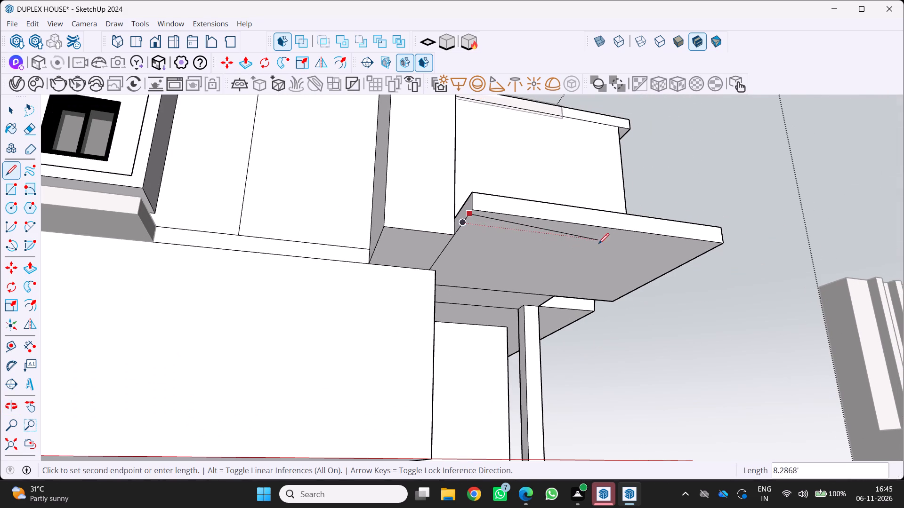
{"action": "scroll", "coordinate": [667, 248], "scroll_direction": "up", "scroll_amount": 3}
{"action": "left_click", "coordinate": [731, 249]}
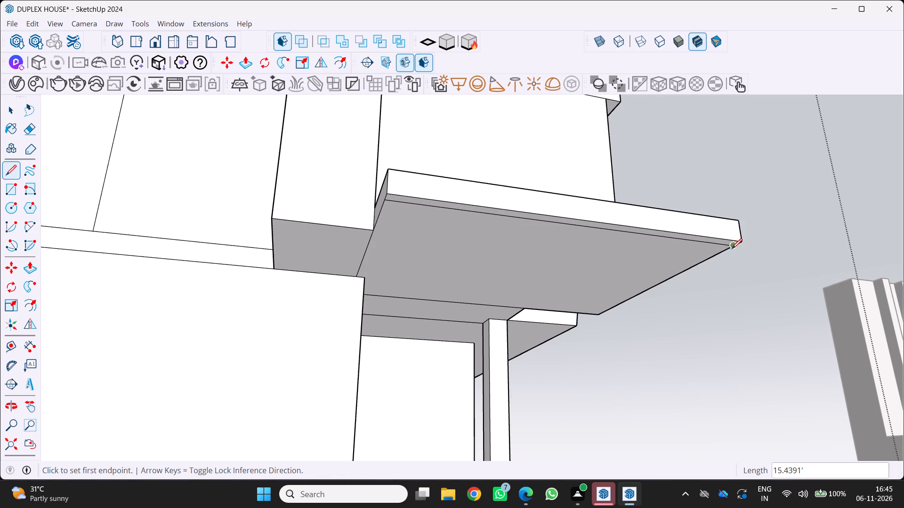
{"action": "key", "text": "space"}
Push/Pull the thin strip on the slab's underside downward about 11.2' to form a vertical panel.
{"action": "key", "text": "p"}
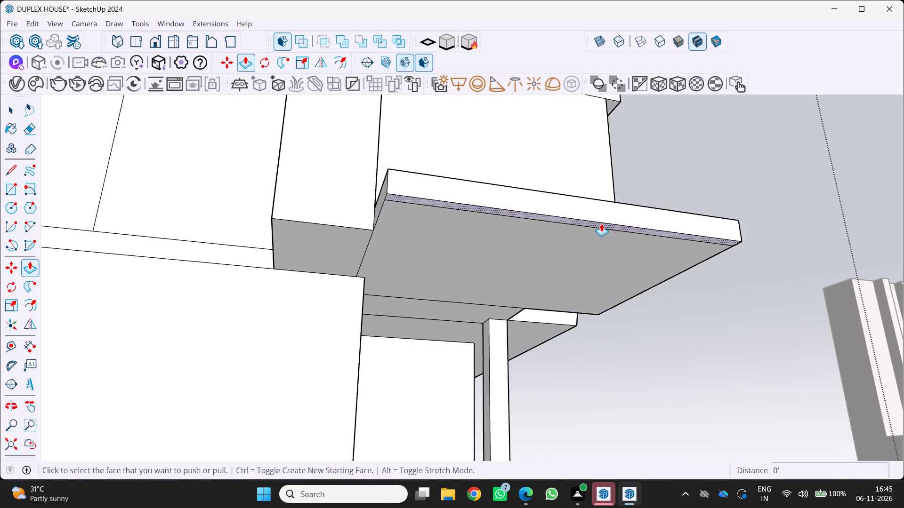
{"action": "left_click", "coordinate": [601, 223]}
{"action": "scroll", "coordinate": [582, 274], "scroll_direction": "down", "scroll_amount": 14}
{"action": "middle_click_drag", "start_coordinate": [577, 275], "coordinate": [550, 320]}
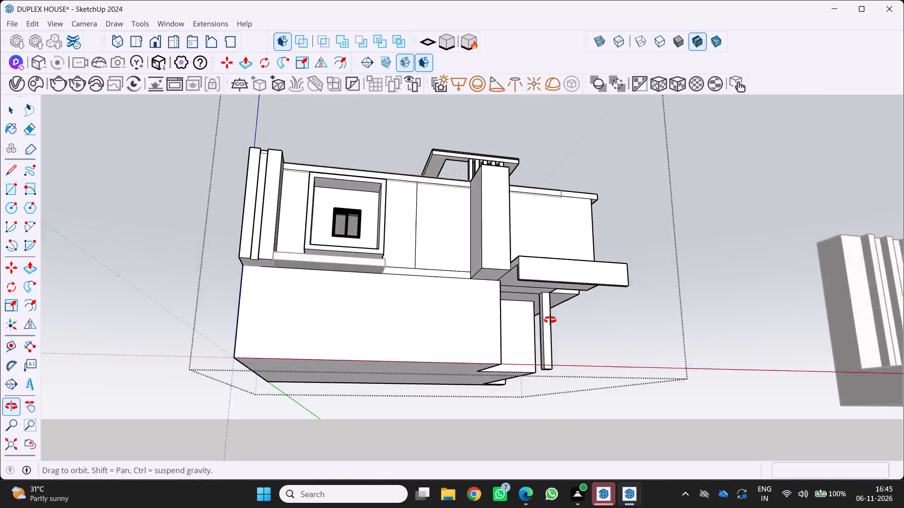
{"action": "middle_click_drag", "start_coordinate": [550, 320], "coordinate": [506, 398]}
{"action": "left_click", "coordinate": [519, 406]}
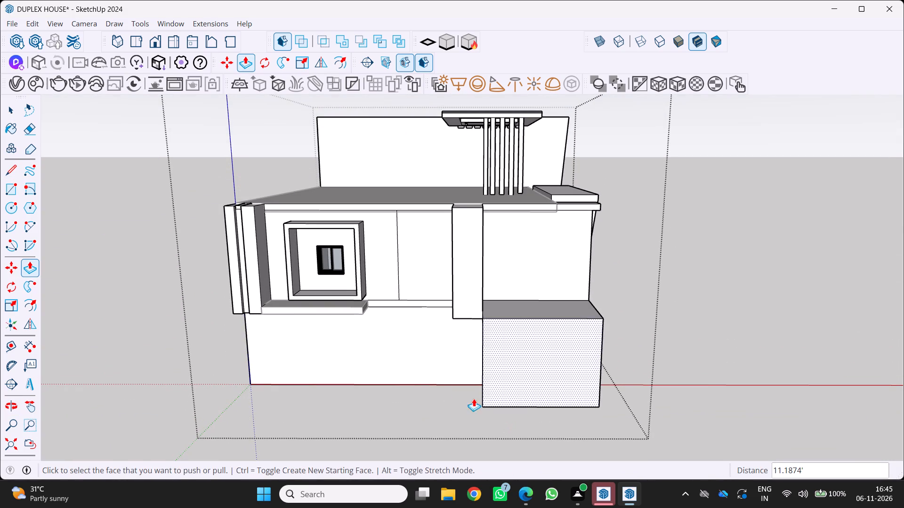
Examine the vertical panel below the projecting slab from the window side and from the front corner.
{"action": "scroll", "coordinate": [455, 393], "scroll_direction": "down", "scroll_amount": 1}
{"action": "middle_click_drag", "start_coordinate": [452, 392], "coordinate": [624, 382]}
{"action": "scroll", "coordinate": [609, 373], "scroll_direction": "down", "scroll_amount": 2}
{"action": "middle_click_drag", "start_coordinate": [609, 373], "coordinate": [447, 365]}
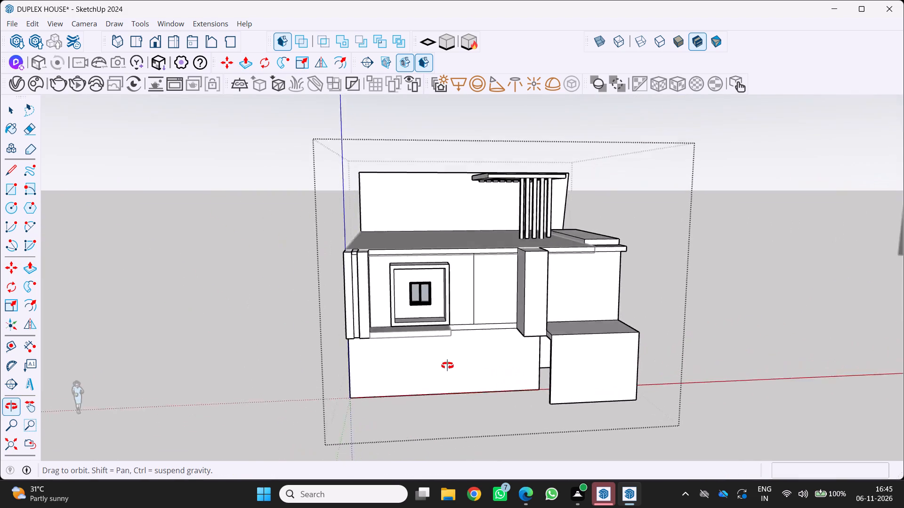
{"action": "middle_click_drag", "start_coordinate": [447, 365], "coordinate": [374, 381]}
{"action": "scroll", "coordinate": [389, 375], "scroll_direction": "down", "scroll_amount": 5}
{"action": "scroll", "coordinate": [429, 365], "scroll_direction": "up", "scroll_amount": 1}
{"action": "middle_click_drag", "start_coordinate": [429, 365], "coordinate": [326, 380]}
{"action": "scroll", "coordinate": [371, 361], "scroll_direction": "up", "scroll_amount": 3}
{"action": "middle_click_drag", "start_coordinate": [387, 353], "coordinate": [449, 334]}
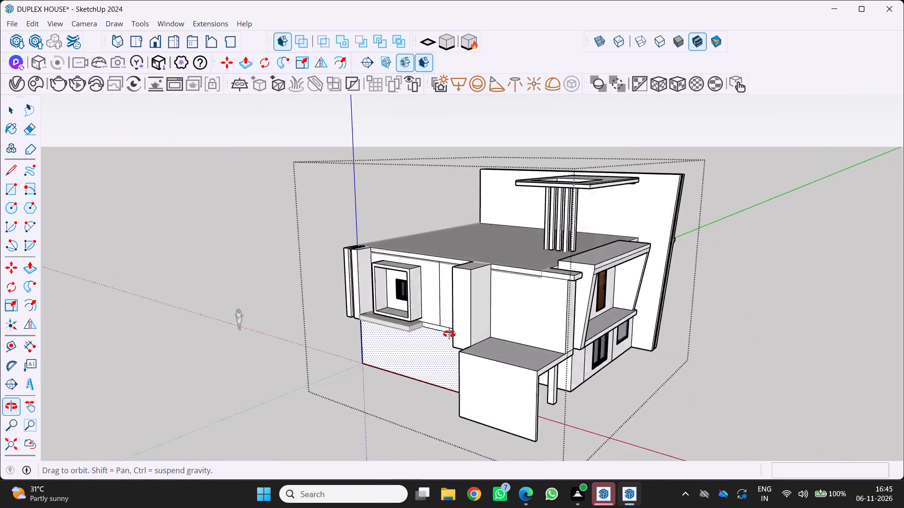
{"action": "middle_click_drag", "start_coordinate": [449, 334], "coordinate": [538, 318]}
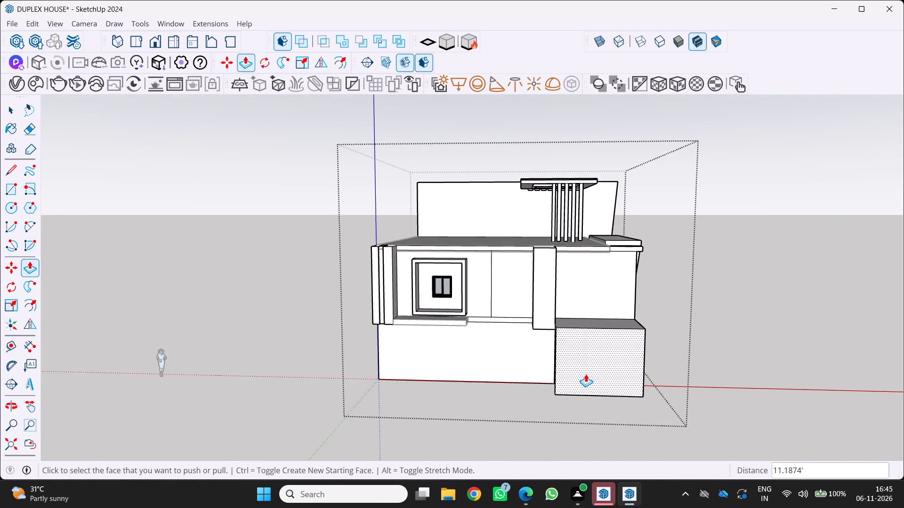
Draw a horizontal line about 15.4' long across the panel's outer face, between the midpoints of its two vertical edges.
{"action": "scroll", "coordinate": [599, 358], "scroll_direction": "up", "scroll_amount": 3}
{"action": "key", "text": "l"}
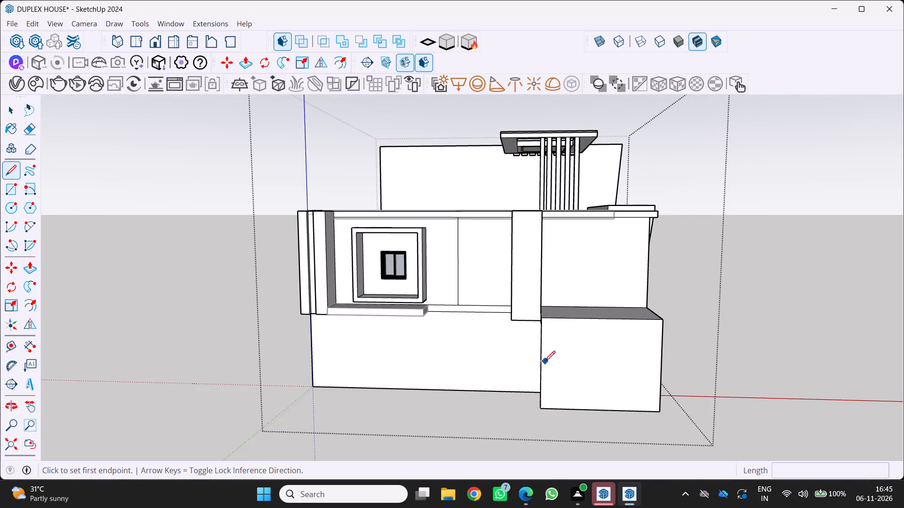
{"action": "left_click_drag", "start_coordinate": [539, 366], "coordinate": [545, 364]}
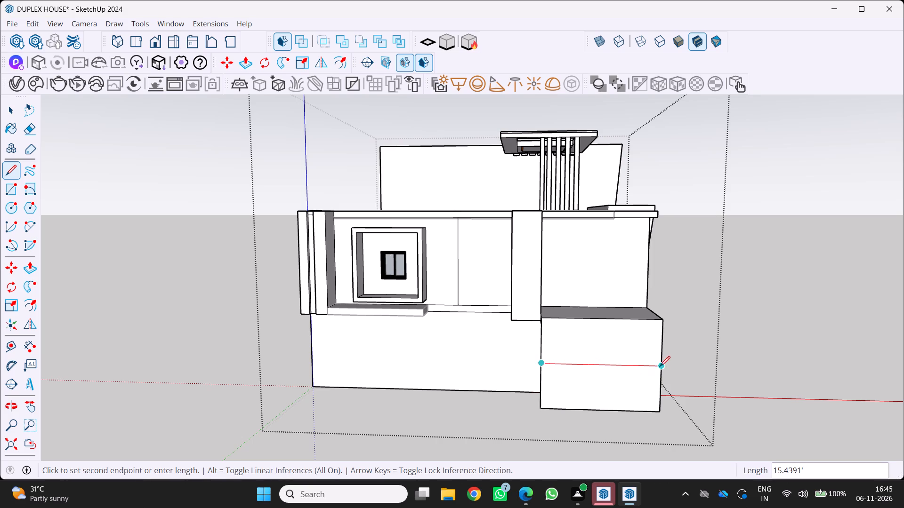
{"action": "left_click", "coordinate": [661, 363]}
{"action": "key", "text": "space"}
Draw a rectangle about 1.4' by 6.1' on the panel's upper half, from the top corner beside the pier down to the dividing line.
{"action": "scroll", "coordinate": [556, 357], "scroll_direction": "up", "scroll_amount": 1}
{"action": "key", "text": "r"}
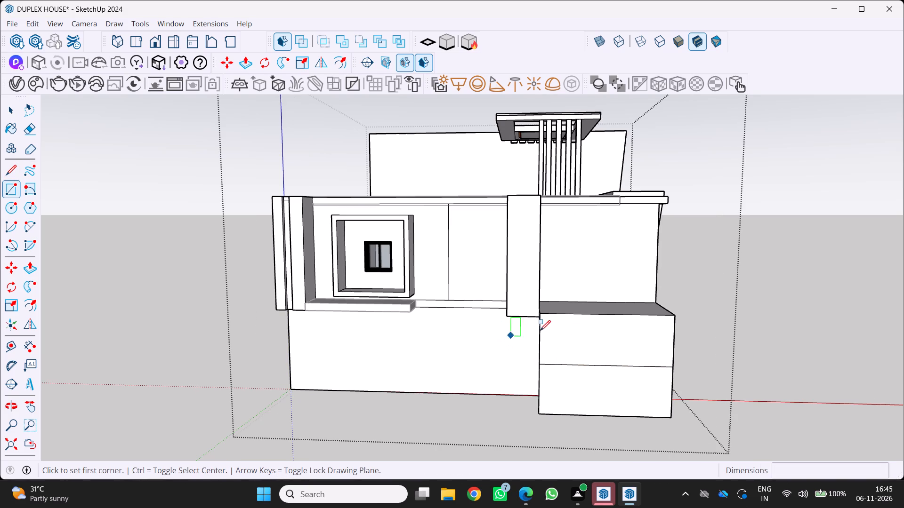
{"action": "left_click", "coordinate": [544, 319]}
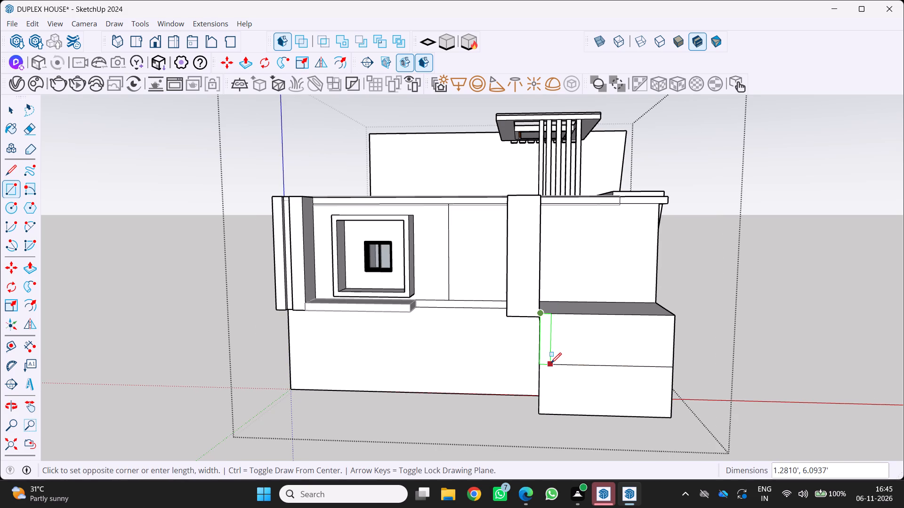
{"action": "left_click", "coordinate": [552, 363]}
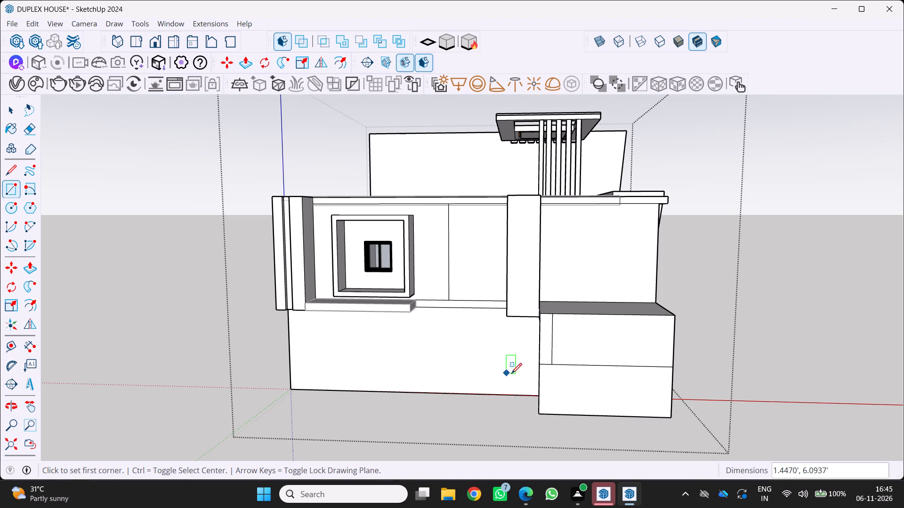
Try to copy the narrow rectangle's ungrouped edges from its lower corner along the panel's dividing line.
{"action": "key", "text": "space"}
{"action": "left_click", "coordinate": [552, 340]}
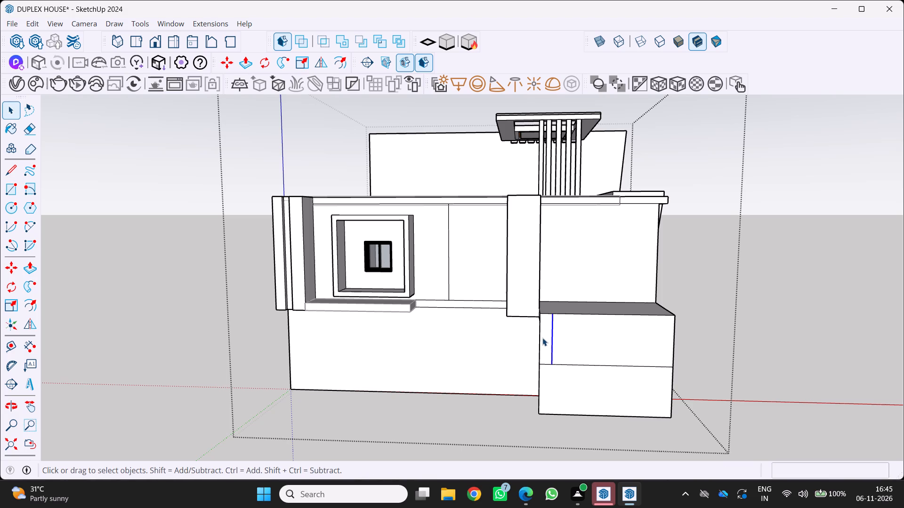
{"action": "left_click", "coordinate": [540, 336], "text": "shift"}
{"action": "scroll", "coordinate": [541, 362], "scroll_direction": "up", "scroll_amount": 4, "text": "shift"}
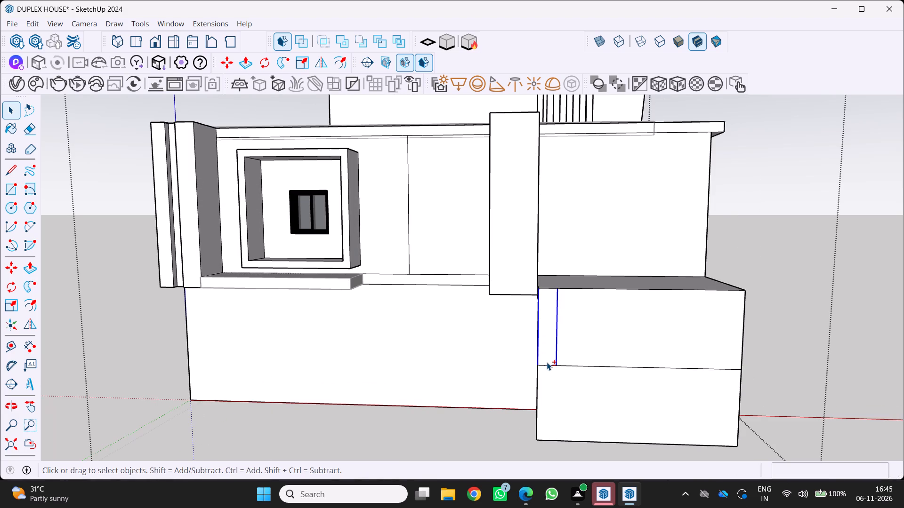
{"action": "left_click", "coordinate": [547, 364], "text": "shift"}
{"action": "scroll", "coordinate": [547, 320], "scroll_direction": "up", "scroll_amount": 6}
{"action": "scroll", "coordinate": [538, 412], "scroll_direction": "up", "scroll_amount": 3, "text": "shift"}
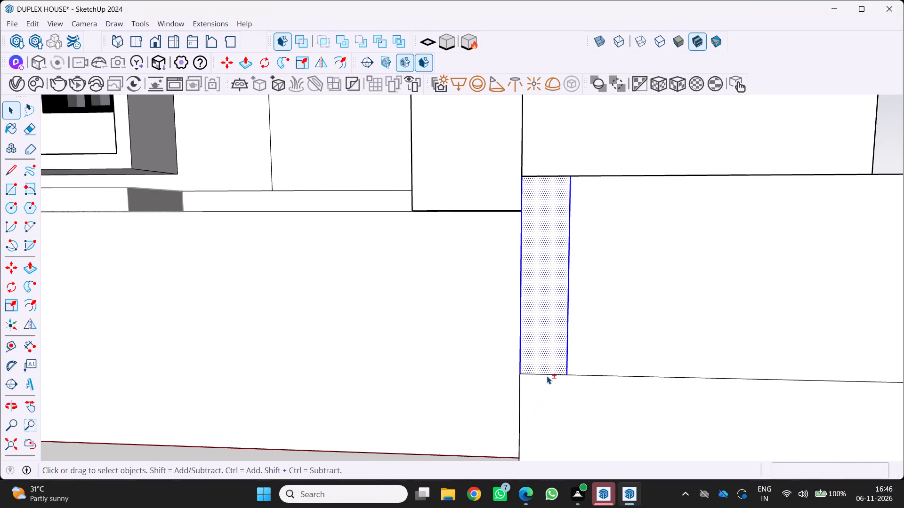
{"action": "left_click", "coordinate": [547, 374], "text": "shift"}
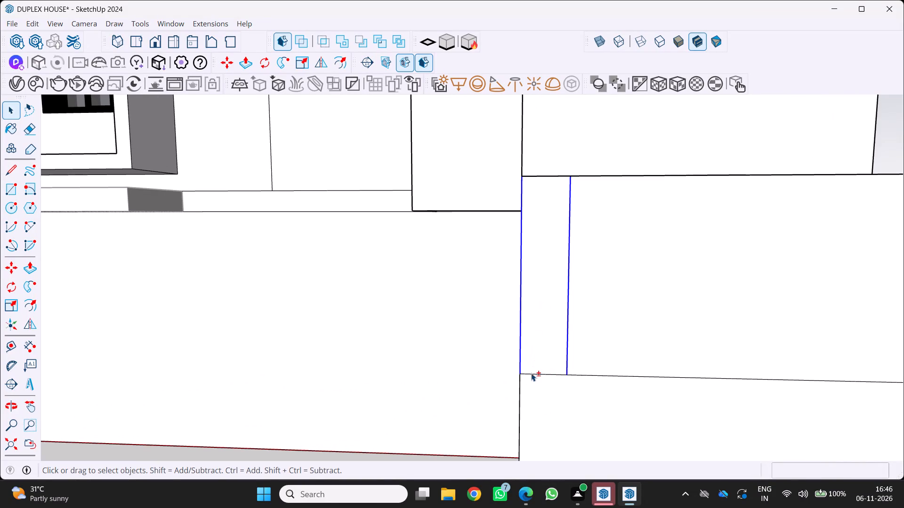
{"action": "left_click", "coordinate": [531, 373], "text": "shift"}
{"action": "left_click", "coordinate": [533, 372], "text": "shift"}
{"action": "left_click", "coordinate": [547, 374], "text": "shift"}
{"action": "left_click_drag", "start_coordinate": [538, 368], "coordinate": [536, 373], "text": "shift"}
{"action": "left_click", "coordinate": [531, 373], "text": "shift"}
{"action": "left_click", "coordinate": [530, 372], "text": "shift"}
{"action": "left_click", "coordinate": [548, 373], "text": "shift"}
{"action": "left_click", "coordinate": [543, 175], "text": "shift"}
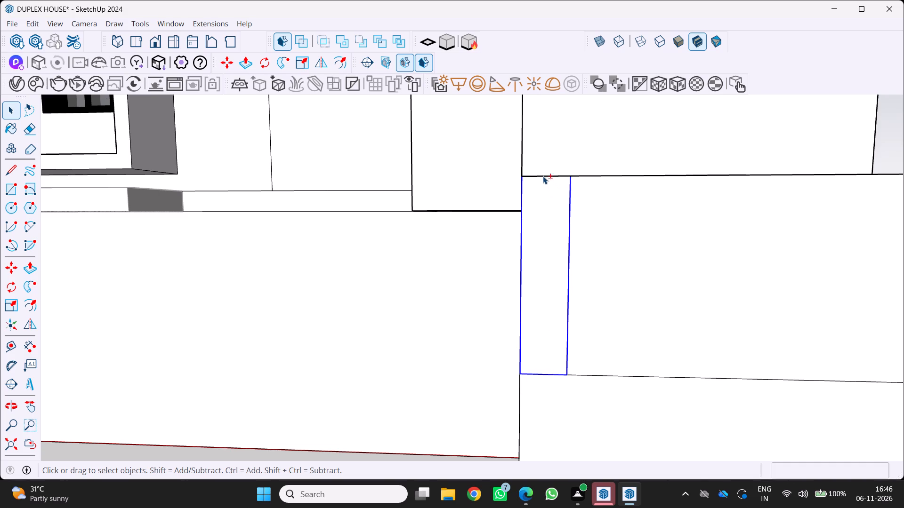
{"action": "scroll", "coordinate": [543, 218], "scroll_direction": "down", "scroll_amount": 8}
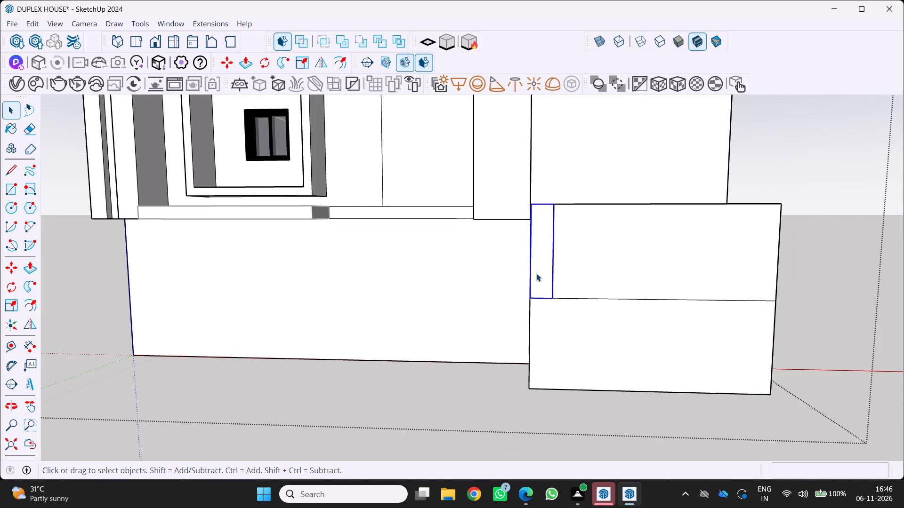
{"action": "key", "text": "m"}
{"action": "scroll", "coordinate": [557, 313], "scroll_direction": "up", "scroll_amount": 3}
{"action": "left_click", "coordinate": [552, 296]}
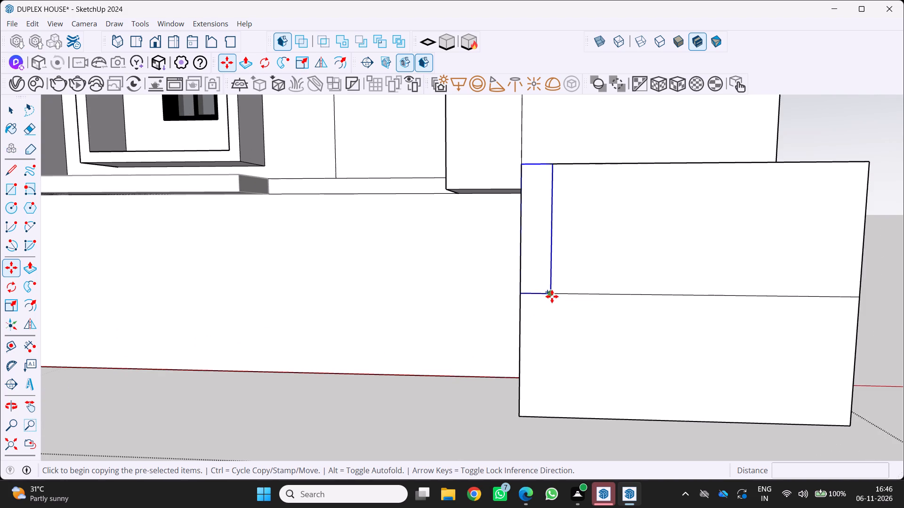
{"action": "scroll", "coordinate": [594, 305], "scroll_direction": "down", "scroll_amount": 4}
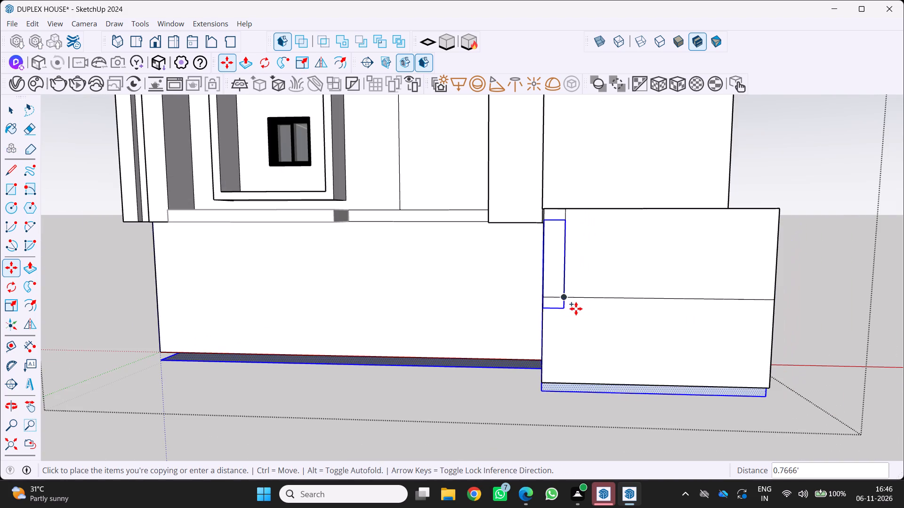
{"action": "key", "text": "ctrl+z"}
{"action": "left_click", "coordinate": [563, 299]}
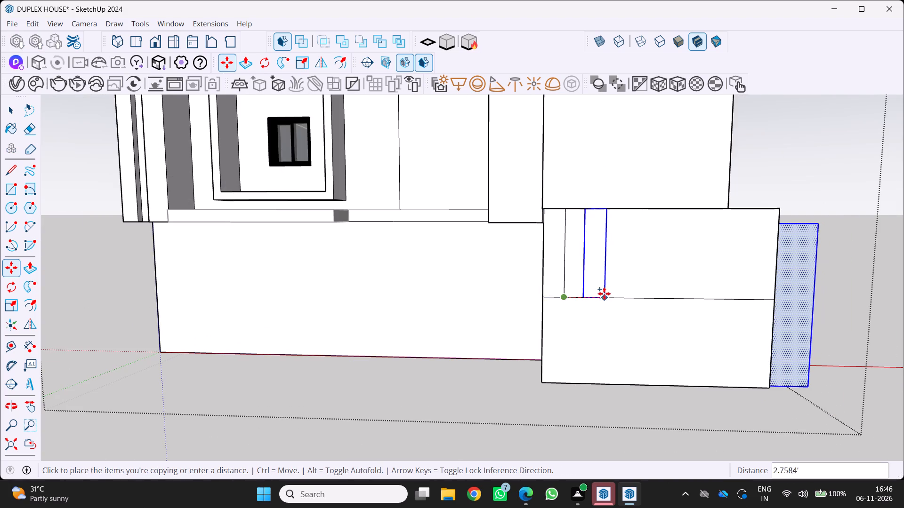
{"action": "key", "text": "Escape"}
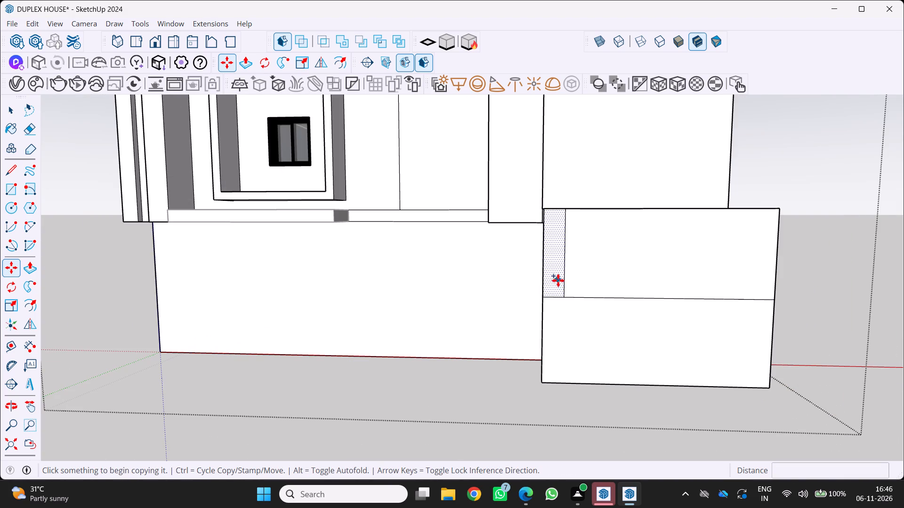
Group the narrow rectangle's face and edges on the panel's upper half beside the pier.
{"action": "key", "text": "space"}
{"action": "double_click", "coordinate": [555, 272]}
{"action": "right_click", "coordinate": [551, 277]}
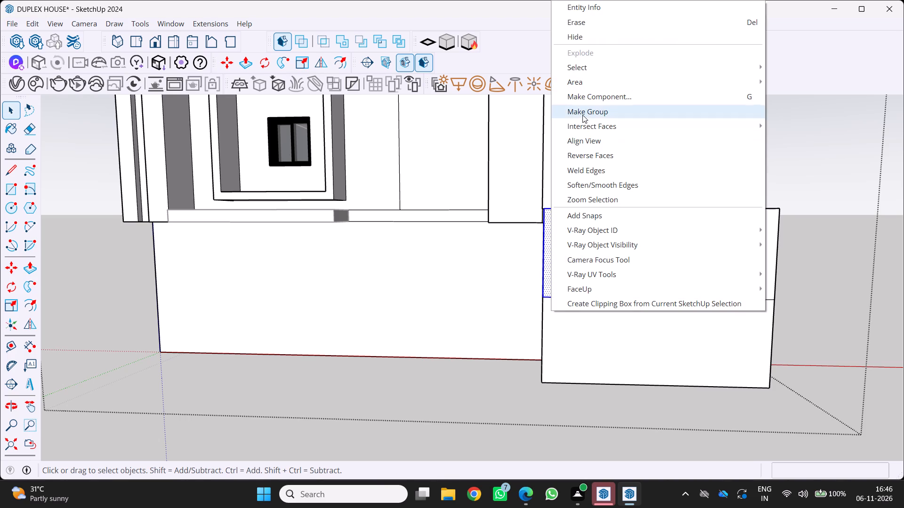
{"action": "left_click", "coordinate": [582, 116]}
{"action": "scroll", "coordinate": [903, 507], "scroll_direction": "right", "scroll_amount": 1}
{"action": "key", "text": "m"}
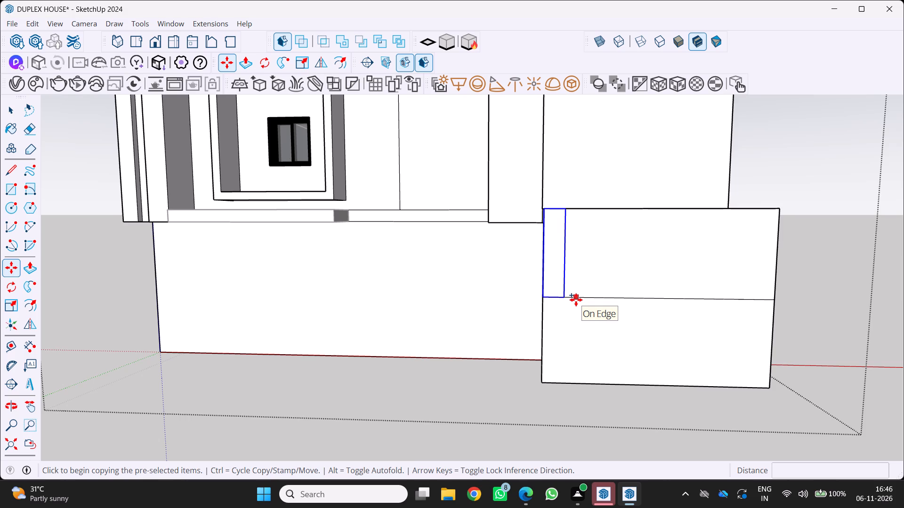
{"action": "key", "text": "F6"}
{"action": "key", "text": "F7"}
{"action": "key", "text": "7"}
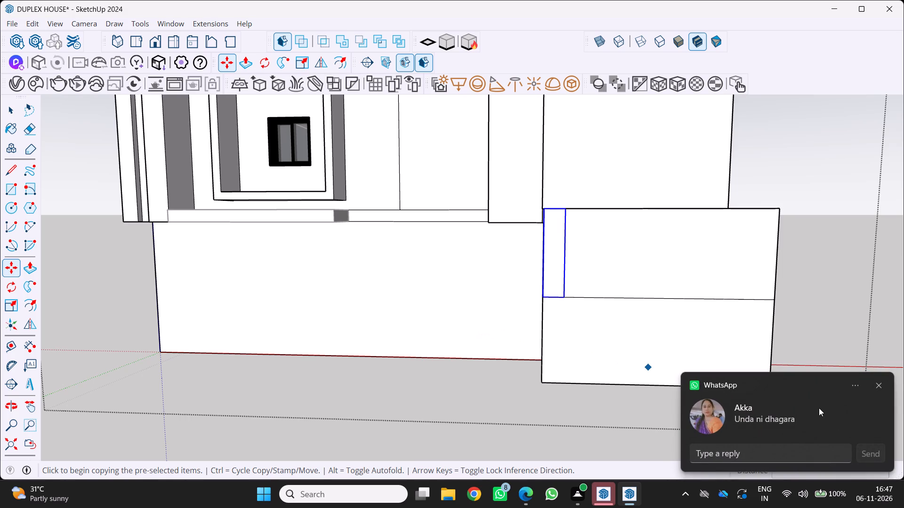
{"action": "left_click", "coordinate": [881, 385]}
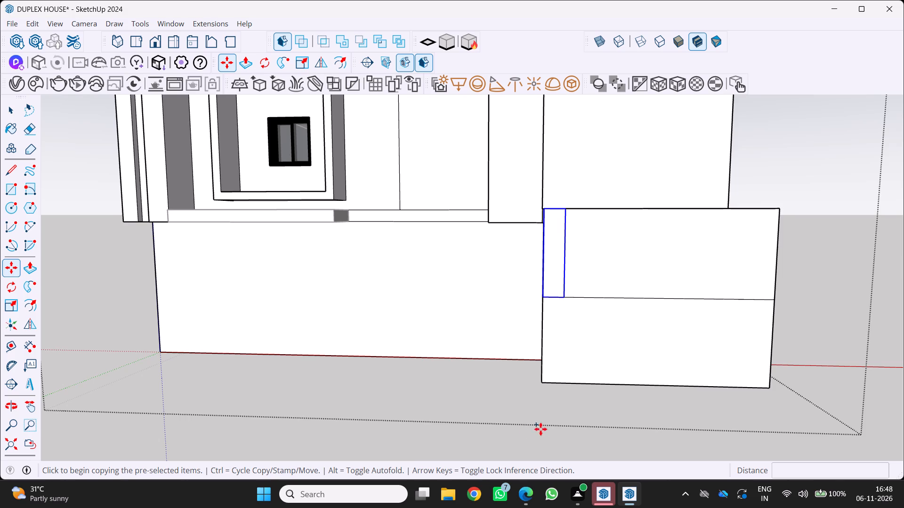
Copy the grouped strip about 14' along the dividing line to the panel's far edge, dividing the distance into 5 evenly spaced copies.
{"action": "scroll", "coordinate": [557, 415], "scroll_direction": "down", "scroll_amount": 4}
{"action": "middle_click_drag", "start_coordinate": [533, 417], "coordinate": [466, 426]}
{"action": "middle_click", "coordinate": [466, 426]}
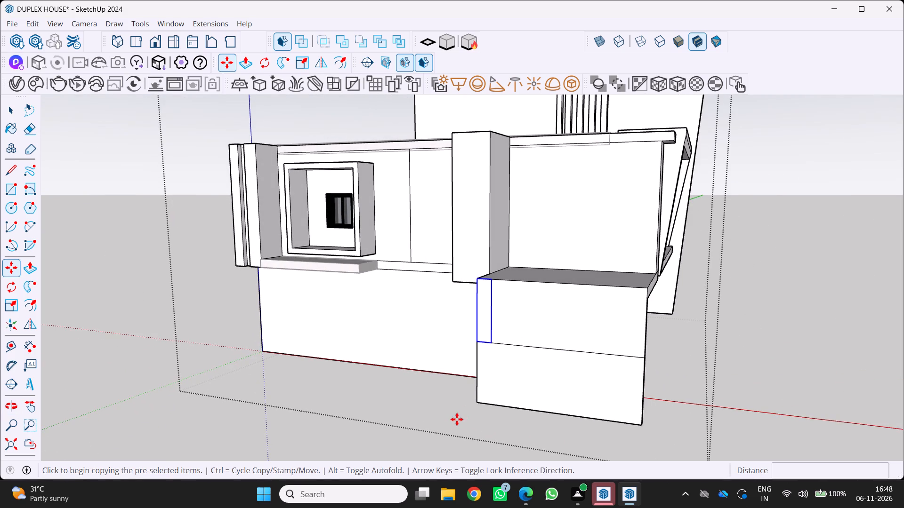
{"action": "key", "text": "m"}
{"action": "scroll", "coordinate": [478, 392], "scroll_direction": "up", "scroll_amount": 3}
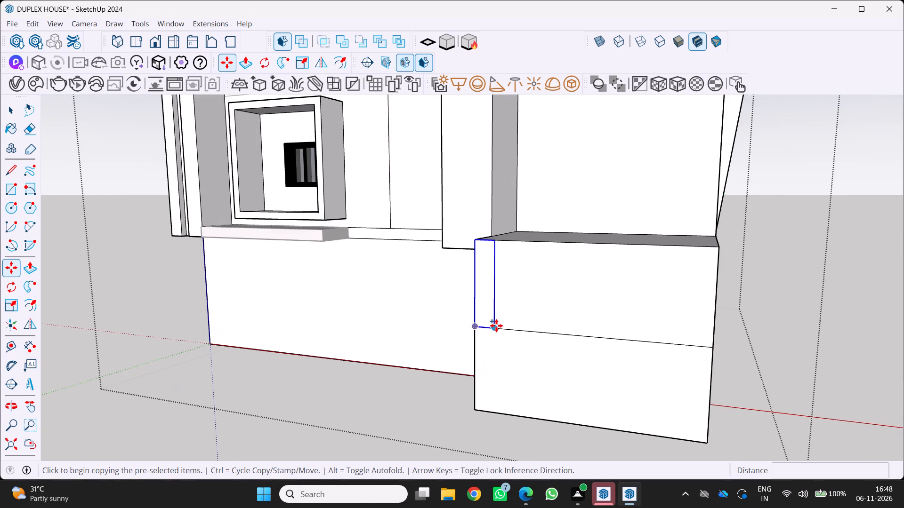
{"action": "left_click", "coordinate": [496, 325]}
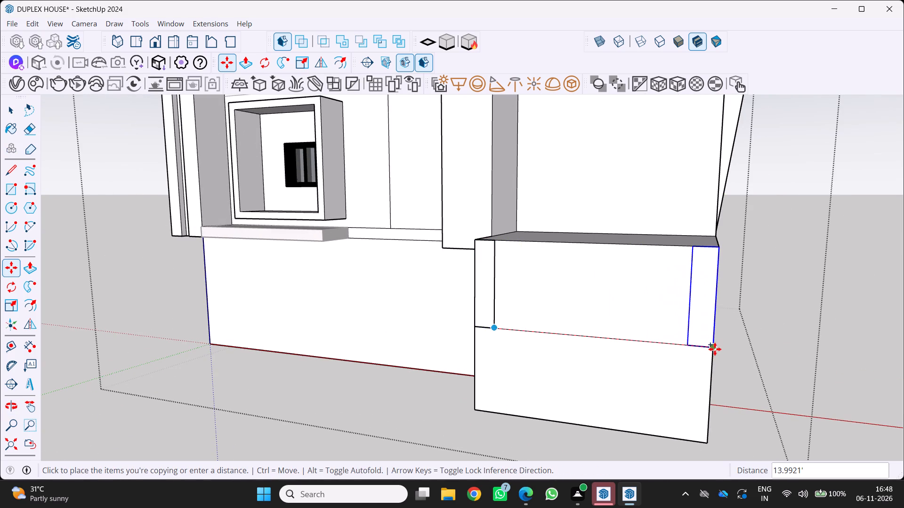
{"action": "left_click", "coordinate": [715, 349]}
{"action": "type", "text": "5/"}
{"action": "key", "text": "Return"}
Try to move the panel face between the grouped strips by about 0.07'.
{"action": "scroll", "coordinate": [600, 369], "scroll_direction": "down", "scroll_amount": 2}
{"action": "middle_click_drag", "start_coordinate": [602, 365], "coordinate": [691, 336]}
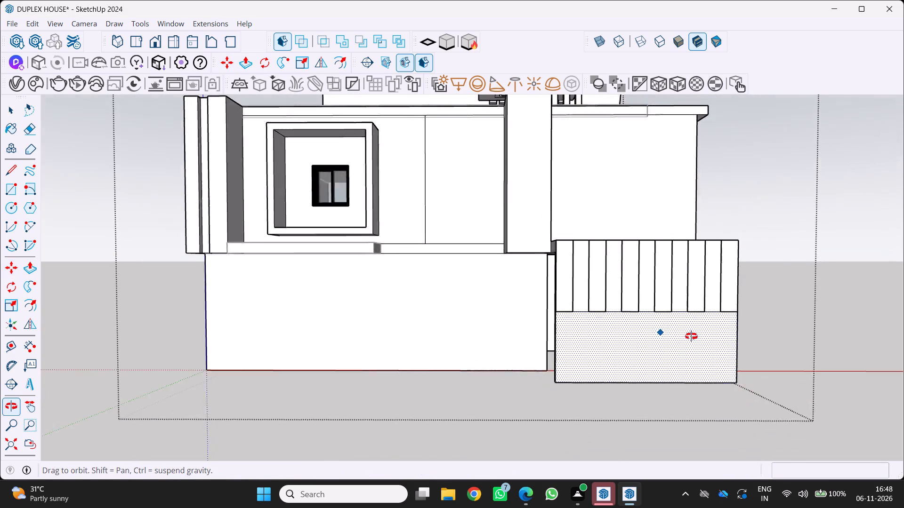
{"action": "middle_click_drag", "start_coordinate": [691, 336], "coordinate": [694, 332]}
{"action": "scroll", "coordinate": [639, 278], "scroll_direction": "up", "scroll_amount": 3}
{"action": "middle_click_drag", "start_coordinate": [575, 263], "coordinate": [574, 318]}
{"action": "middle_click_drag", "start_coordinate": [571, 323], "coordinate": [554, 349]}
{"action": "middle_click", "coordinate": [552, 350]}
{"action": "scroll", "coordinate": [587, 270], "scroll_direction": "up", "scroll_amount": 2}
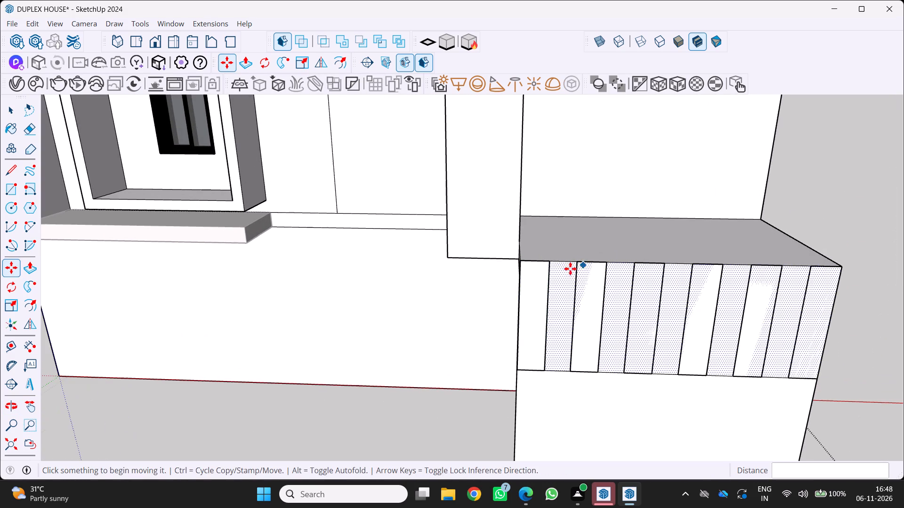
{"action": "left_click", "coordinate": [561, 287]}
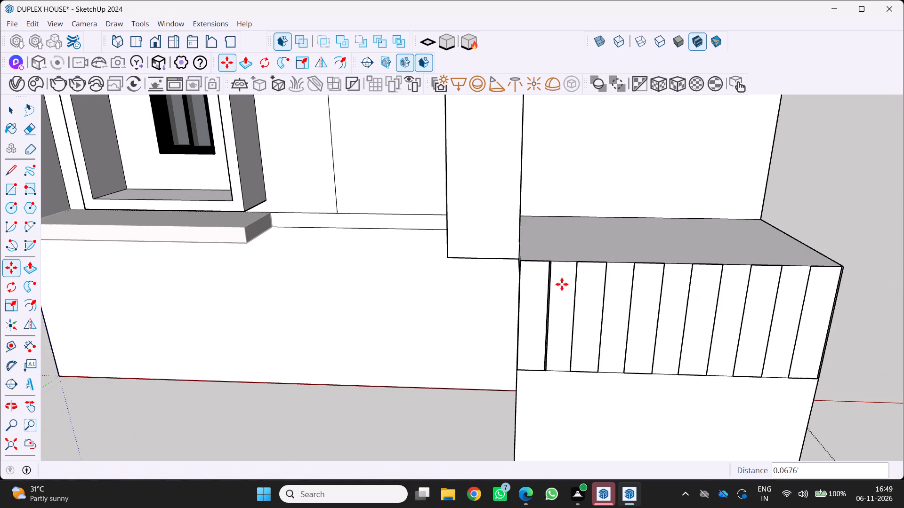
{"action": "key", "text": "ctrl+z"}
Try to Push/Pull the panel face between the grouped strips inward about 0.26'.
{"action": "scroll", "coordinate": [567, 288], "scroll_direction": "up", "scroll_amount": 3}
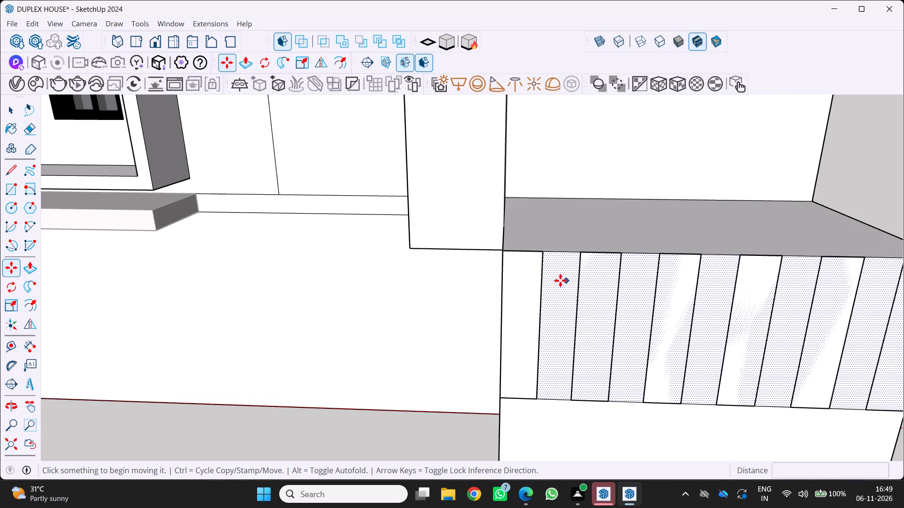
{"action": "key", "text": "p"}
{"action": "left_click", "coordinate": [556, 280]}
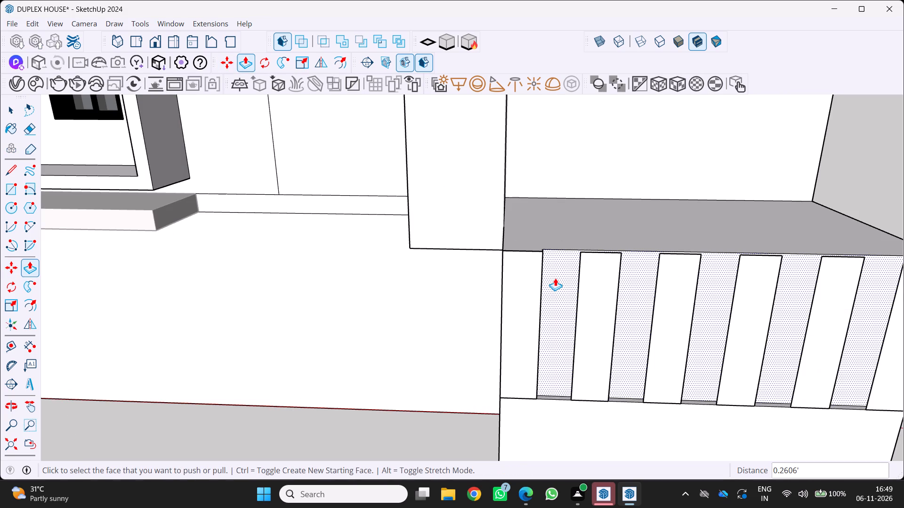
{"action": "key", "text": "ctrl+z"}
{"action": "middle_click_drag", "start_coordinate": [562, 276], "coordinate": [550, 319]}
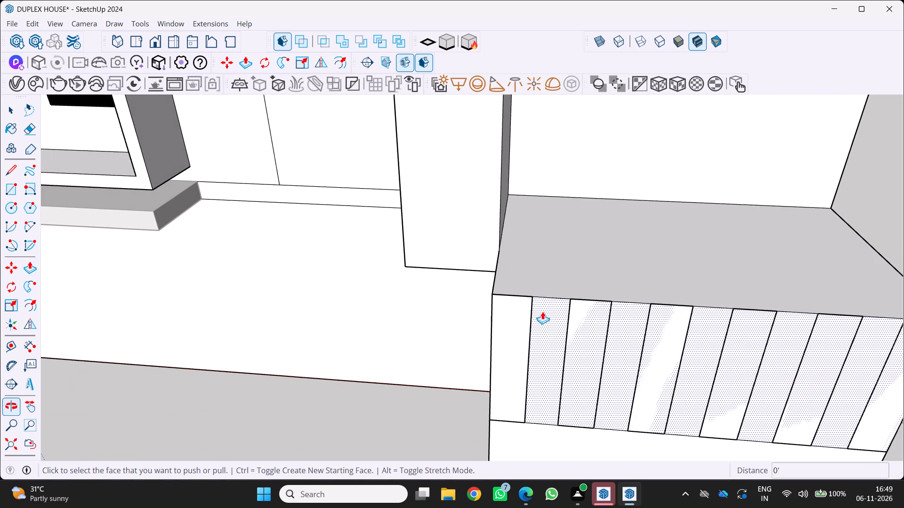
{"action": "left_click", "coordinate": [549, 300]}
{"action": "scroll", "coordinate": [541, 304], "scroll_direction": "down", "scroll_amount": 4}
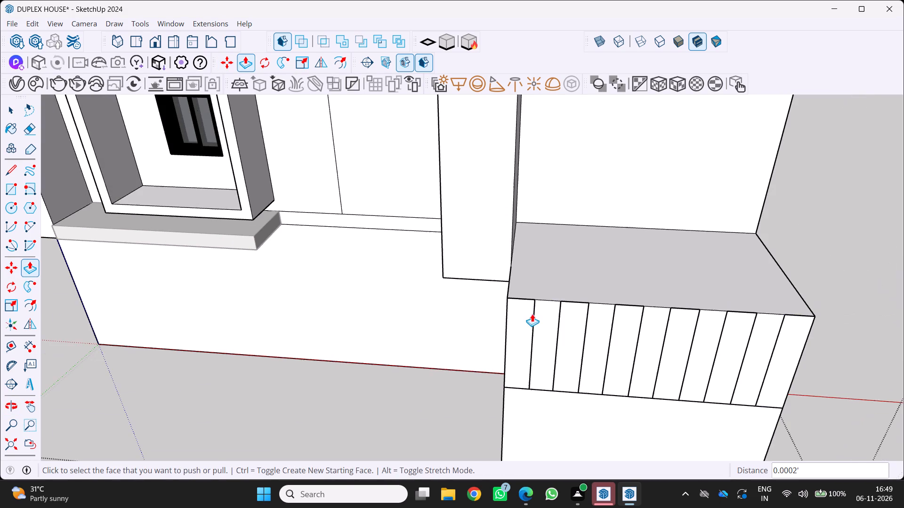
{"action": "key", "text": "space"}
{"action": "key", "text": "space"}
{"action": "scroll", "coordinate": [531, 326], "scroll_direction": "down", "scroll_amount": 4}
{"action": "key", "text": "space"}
Examine the row of vertical strips on the panel up close and against the whole window-side elevation.
{"action": "middle_click_drag", "start_coordinate": [531, 328], "coordinate": [504, 341]}
{"action": "scroll", "coordinate": [520, 331], "scroll_direction": "up", "scroll_amount": 1}
{"action": "middle_click", "coordinate": [504, 341]}
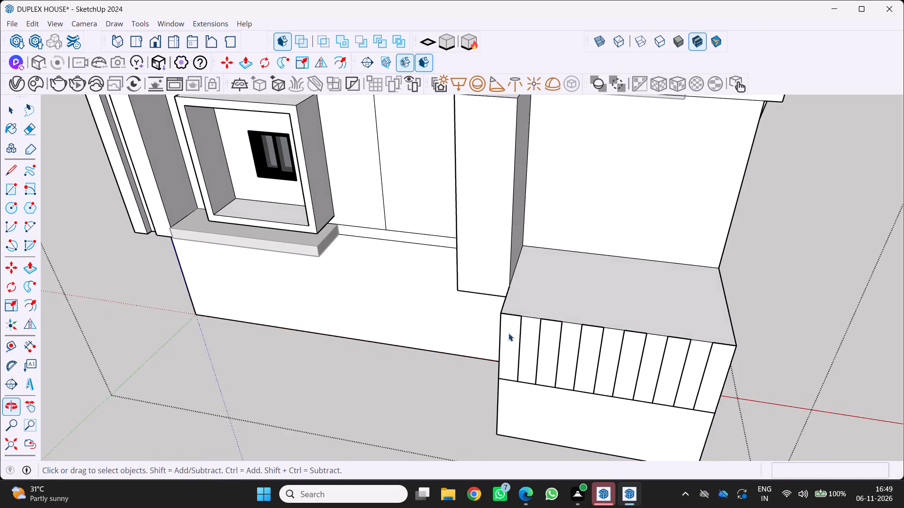
{"action": "scroll", "coordinate": [517, 326], "scroll_direction": "up", "scroll_amount": 1}
{"action": "middle_click_drag", "start_coordinate": [523, 329], "coordinate": [554, 339]}
{"action": "middle_click", "coordinate": [554, 339]}
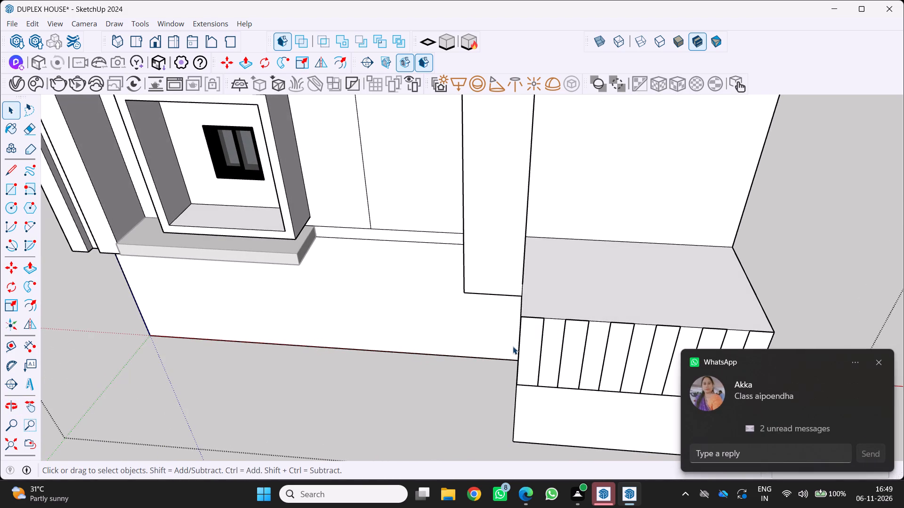
{"action": "scroll", "coordinate": [407, 403], "scroll_direction": "down", "scroll_amount": 4}
{"action": "middle_click_drag", "start_coordinate": [385, 405], "coordinate": [419, 320]}
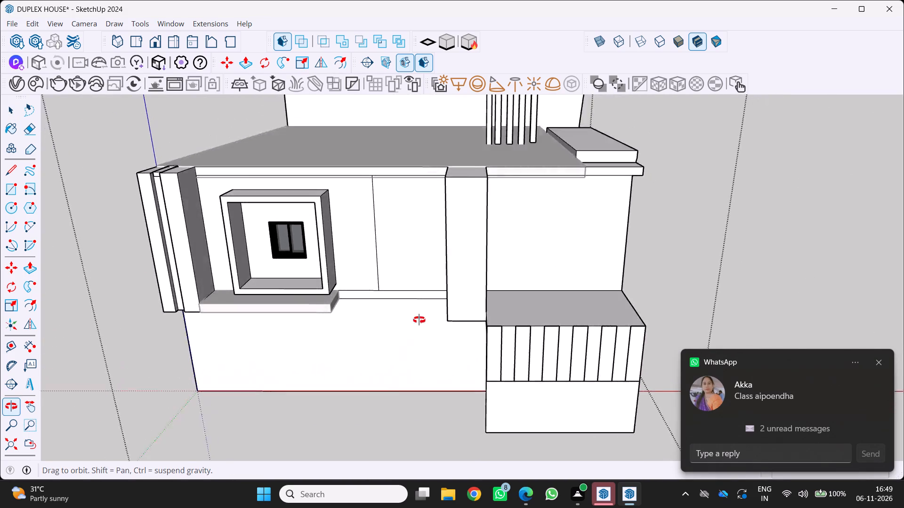
{"action": "middle_click_drag", "start_coordinate": [419, 320], "coordinate": [434, 290]}
{"action": "middle_click_drag", "start_coordinate": [434, 291], "coordinate": [432, 298]}
{"action": "scroll", "coordinate": [432, 298], "scroll_direction": "down", "scroll_amount": 3}
{"action": "middle_click", "coordinate": [432, 298]}
{"action": "scroll", "coordinate": [424, 299], "scroll_direction": "down", "scroll_amount": 4}
{"action": "middle_click_drag", "start_coordinate": [420, 299], "coordinate": [341, 312]}
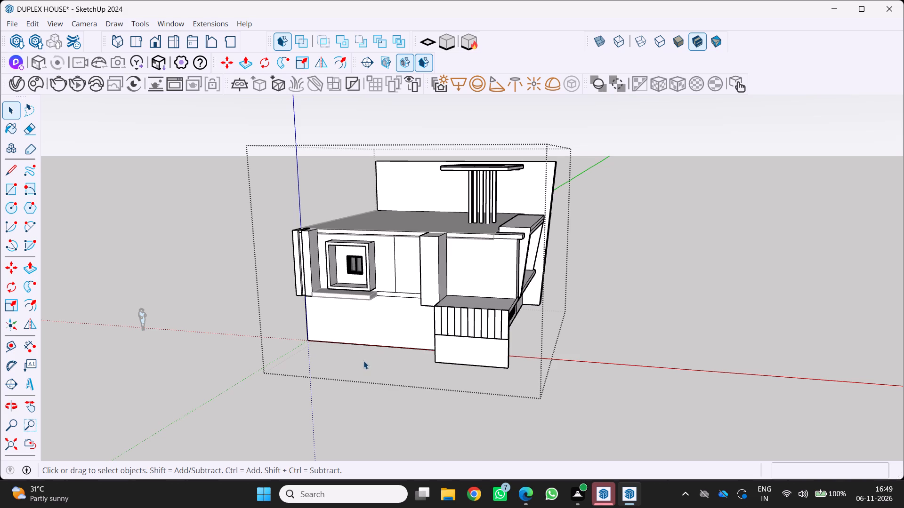
{"action": "middle_click_drag", "start_coordinate": [377, 357], "coordinate": [480, 313]}
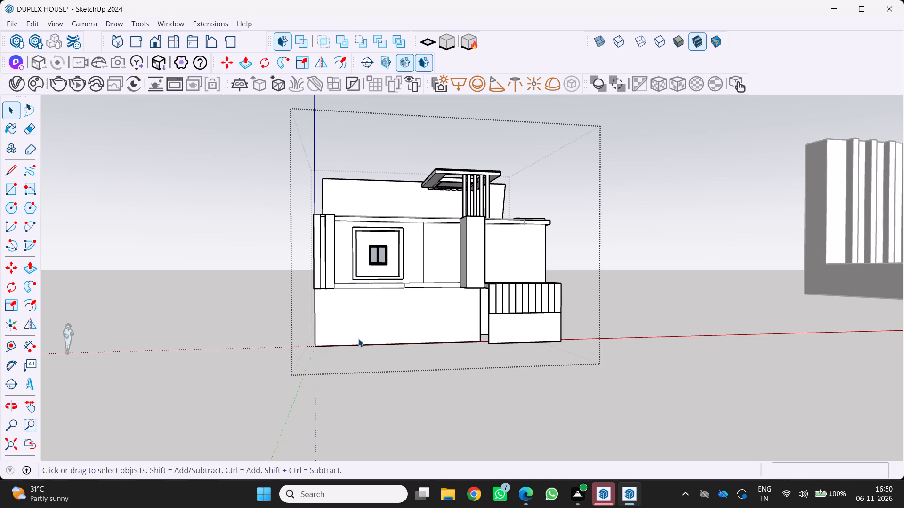
Examine the duplex house exterior from all sides, ending at the strip panel beneath the window-side projecting slab.
{"action": "scroll", "coordinate": [372, 377], "scroll_direction": "down", "scroll_amount": 2}
{"action": "middle_click_drag", "start_coordinate": [388, 371], "coordinate": [361, 404]}
{"action": "scroll", "coordinate": [387, 375], "scroll_direction": "up", "scroll_amount": 1}
{"action": "middle_click_drag", "start_coordinate": [387, 375], "coordinate": [370, 382]}
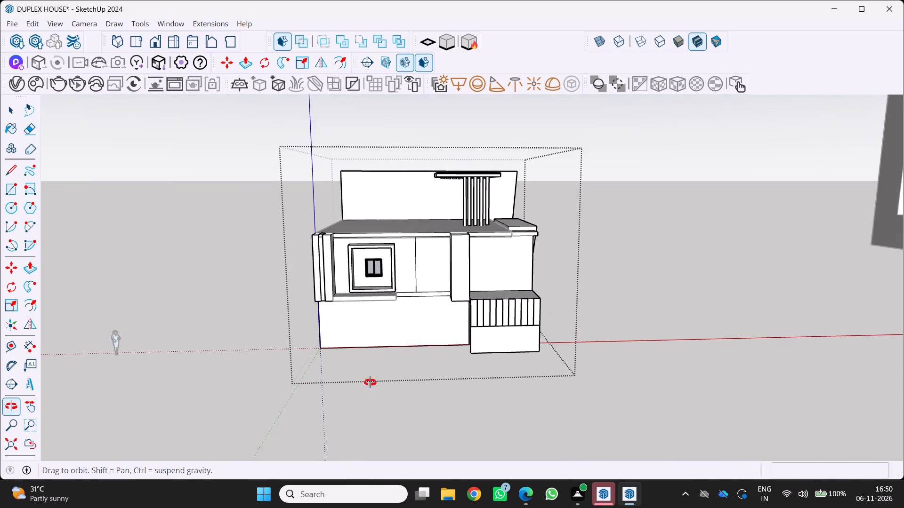
{"action": "middle_click_drag", "start_coordinate": [370, 382], "coordinate": [355, 387]}
{"action": "scroll", "coordinate": [463, 329], "scroll_direction": "down", "scroll_amount": 4}
{"action": "middle_click_drag", "start_coordinate": [468, 329], "coordinate": [396, 349]}
{"action": "scroll", "coordinate": [468, 302], "scroll_direction": "up", "scroll_amount": 2}
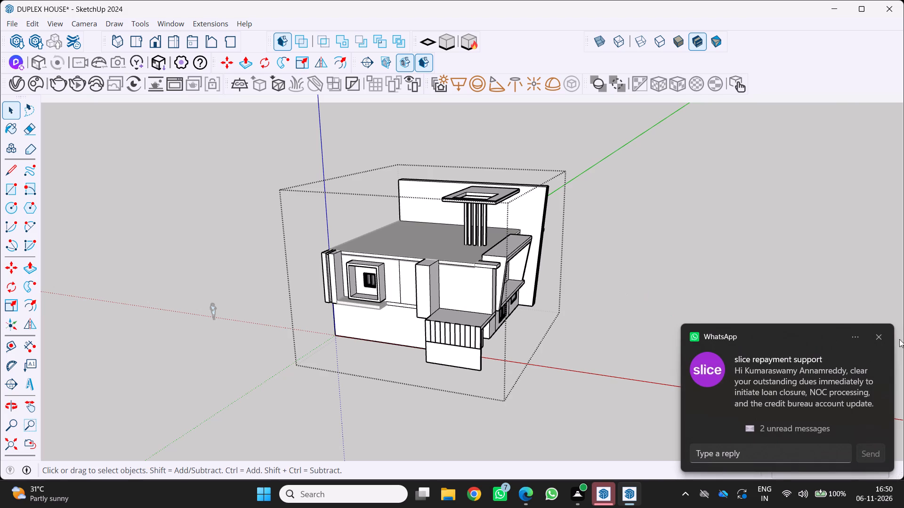
{"action": "left_click", "coordinate": [877, 336]}
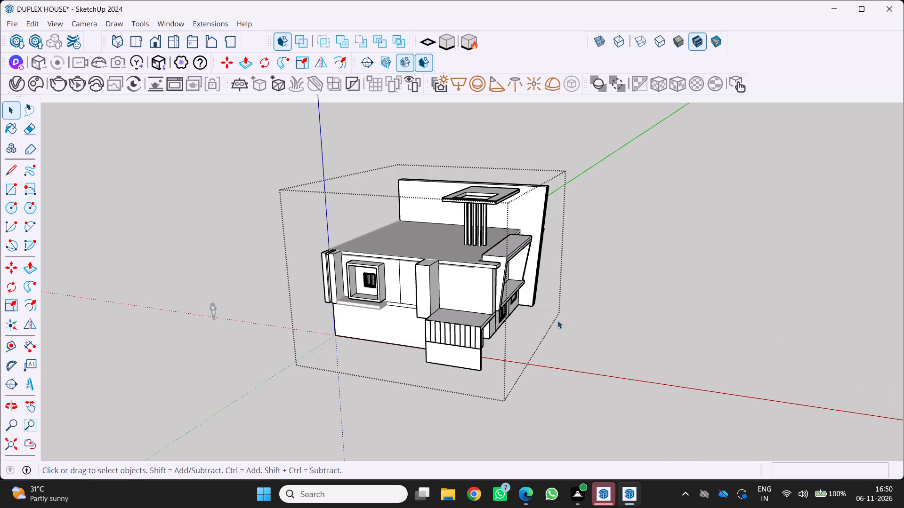
{"action": "scroll", "coordinate": [523, 309], "scroll_direction": "down", "scroll_amount": 1}
{"action": "middle_click_drag", "start_coordinate": [513, 303], "coordinate": [447, 294]}
{"action": "scroll", "coordinate": [486, 262], "scroll_direction": "up", "scroll_amount": 4}
{"action": "middle_click_drag", "start_coordinate": [454, 283], "coordinate": [459, 284]}
{"action": "scroll", "coordinate": [469, 268], "scroll_direction": "up", "scroll_amount": 1}
{"action": "scroll", "coordinate": [490, 253], "scroll_direction": "down", "scroll_amount": 5}
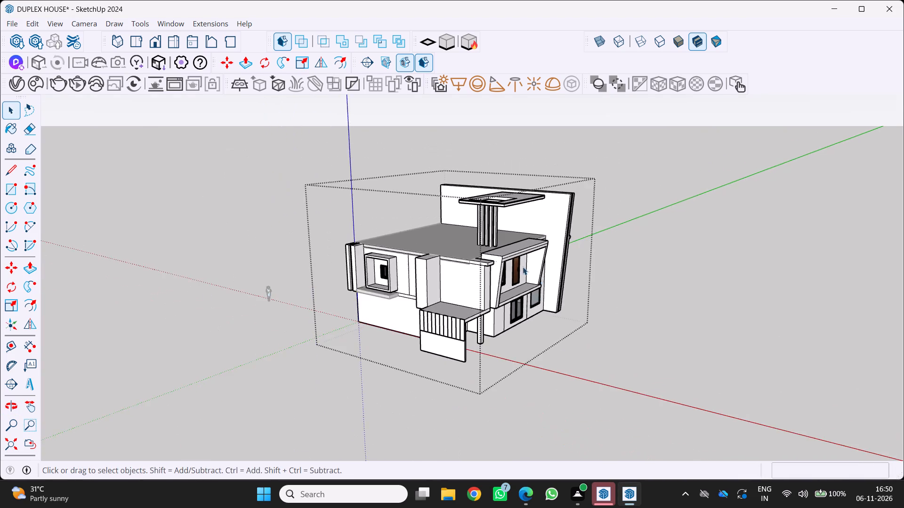
{"action": "middle_click_drag", "start_coordinate": [529, 287], "coordinate": [473, 270]}
{"action": "scroll", "coordinate": [485, 280], "scroll_direction": "up", "scroll_amount": 6}
{"action": "middle_click_drag", "start_coordinate": [579, 331], "coordinate": [512, 298]}
{"action": "scroll", "coordinate": [526, 271], "scroll_direction": "down", "scroll_amount": 6}
{"action": "middle_click_drag", "start_coordinate": [614, 259], "coordinate": [613, 259]}
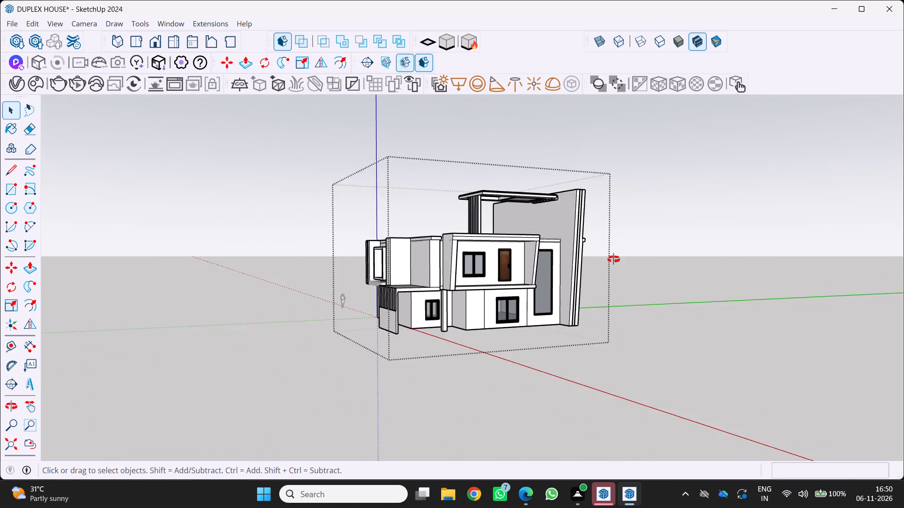
{"action": "middle_click_drag", "start_coordinate": [613, 259], "coordinate": [496, 302]}
{"action": "scroll", "coordinate": [496, 302], "scroll_direction": "up", "scroll_amount": 1}
{"action": "middle_click", "coordinate": [496, 302]}
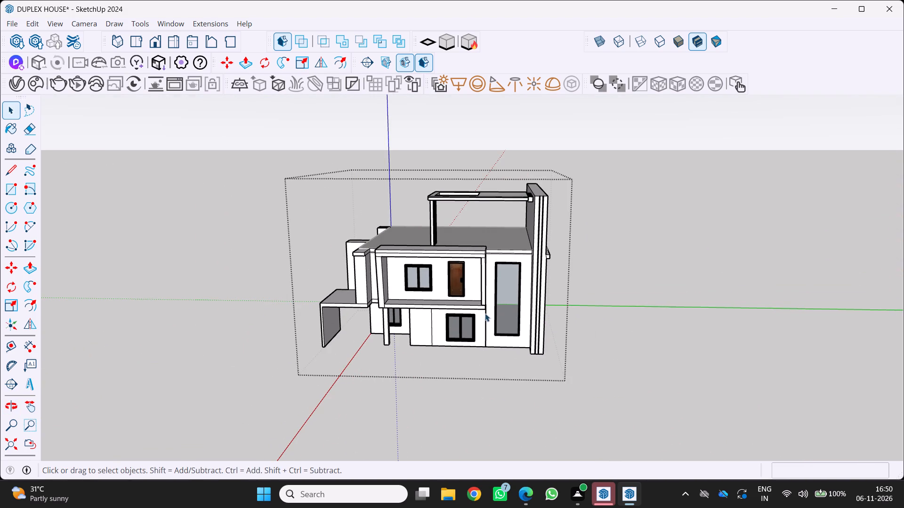
{"action": "scroll", "coordinate": [484, 312], "scroll_direction": "up", "scroll_amount": 7}
{"action": "middle_click_drag", "start_coordinate": [489, 295], "coordinate": [598, 269]}
{"action": "scroll", "coordinate": [494, 307], "scroll_direction": "down", "scroll_amount": 4}
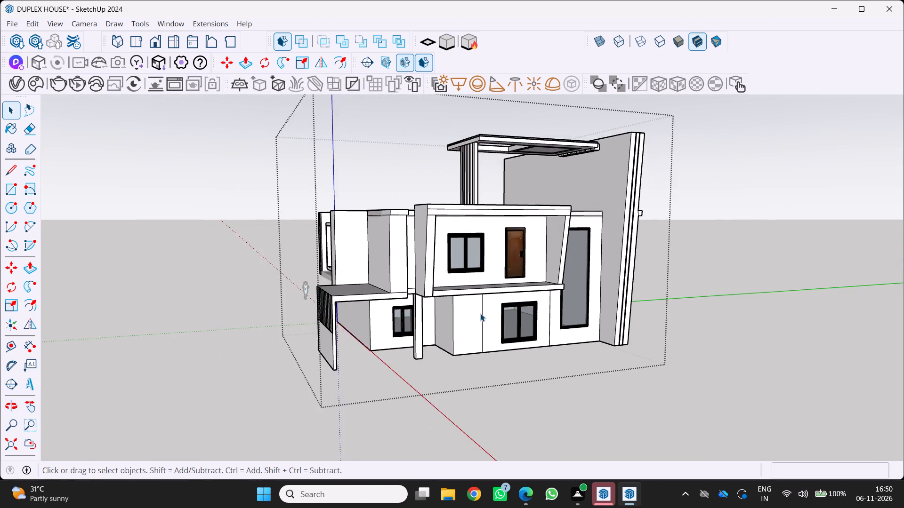
{"action": "middle_click_drag", "start_coordinate": [480, 313], "coordinate": [725, 360]}
{"action": "scroll", "coordinate": [536, 349], "scroll_direction": "up", "scroll_amount": 3}
{"action": "middle_click_drag", "start_coordinate": [551, 347], "coordinate": [698, 329]}
{"action": "scroll", "coordinate": [696, 331], "scroll_direction": "up", "scroll_amount": 3}
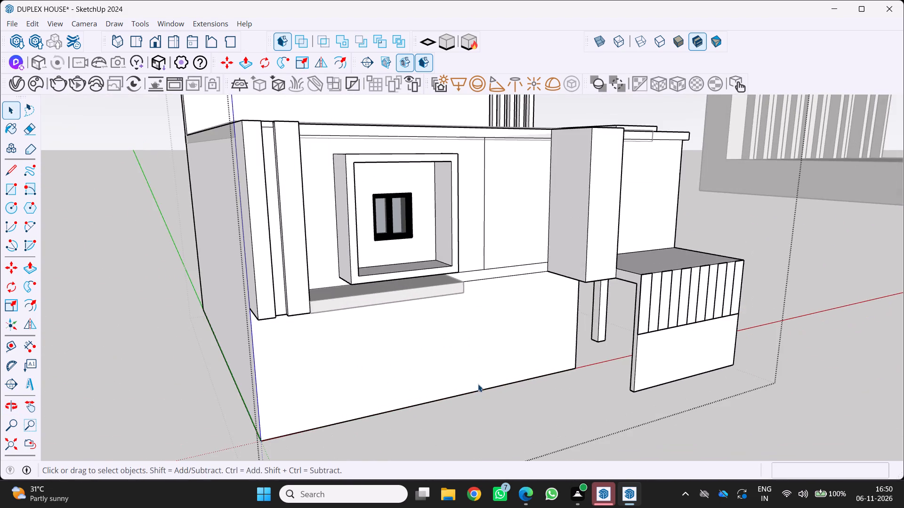
{"action": "scroll", "coordinate": [550, 348], "scroll_direction": "up", "scroll_amount": 1}
{"action": "middle_click_drag", "start_coordinate": [550, 348], "coordinate": [633, 349]}
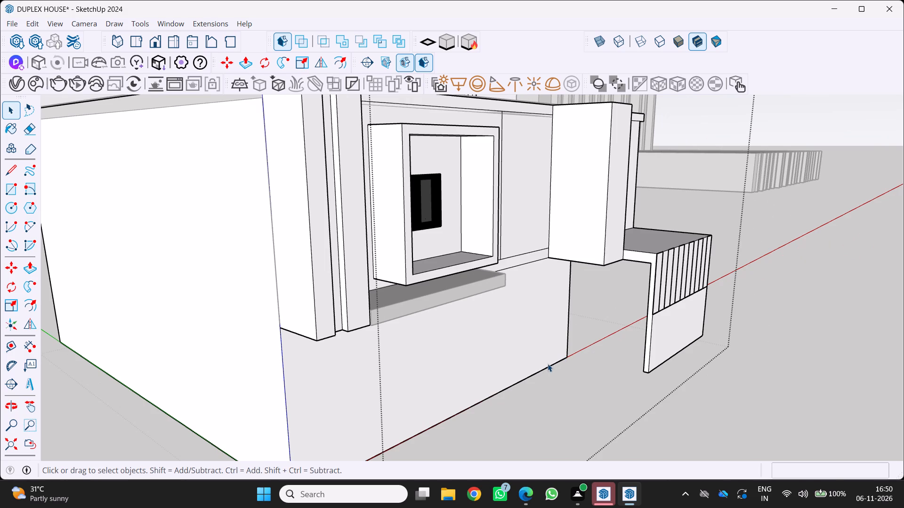
{"action": "scroll", "coordinate": [553, 340], "scroll_direction": "up", "scroll_amount": 1}
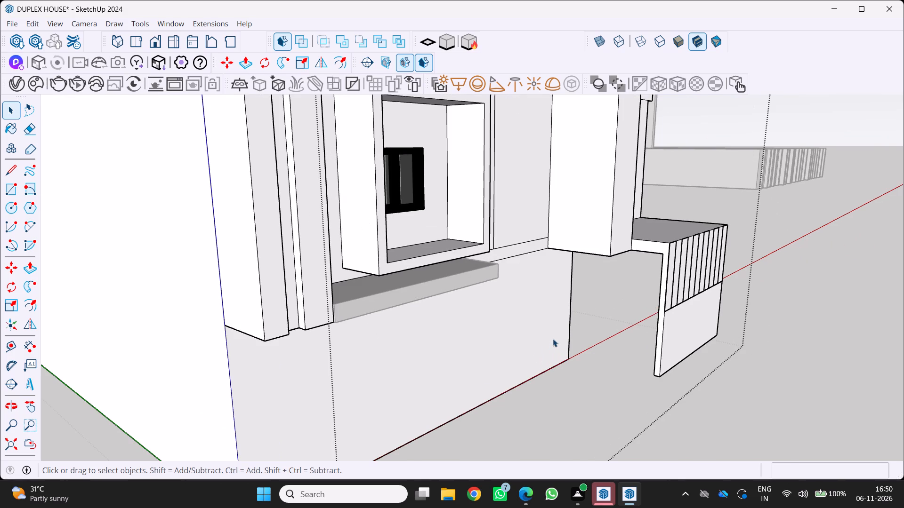
{"action": "scroll", "coordinate": [577, 335], "scroll_direction": "up", "scroll_amount": 1}
{"action": "scroll", "coordinate": [638, 332], "scroll_direction": "up", "scroll_amount": 1}
{"action": "middle_click_drag", "start_coordinate": [638, 332], "coordinate": [710, 329]}
{"action": "scroll", "coordinate": [653, 299], "scroll_direction": "down", "scroll_amount": 5}
{"action": "middle_click_drag", "start_coordinate": [636, 309], "coordinate": [627, 309]}
{"action": "scroll", "coordinate": [636, 309], "scroll_direction": "up", "scroll_amount": 1}
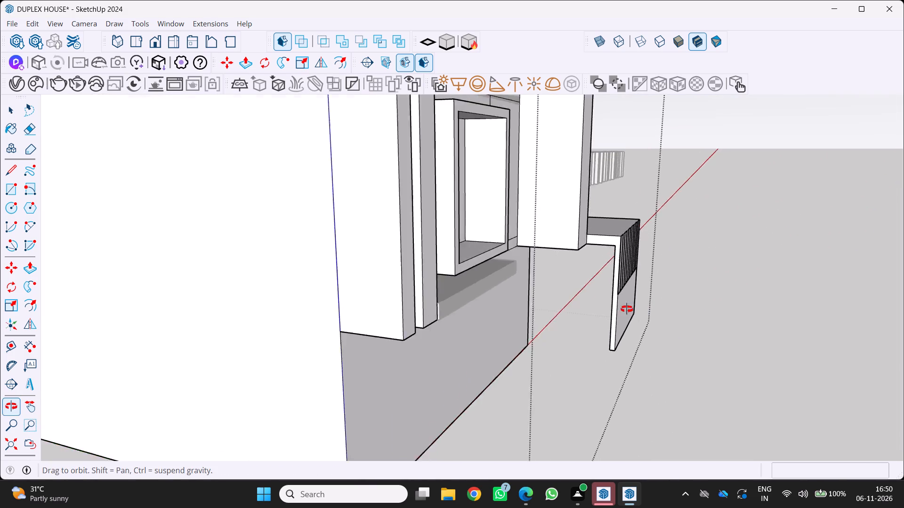
{"action": "middle_click_drag", "start_coordinate": [627, 309], "coordinate": [447, 271]}
{"action": "middle_click", "coordinate": [447, 271]}
{"action": "middle_click", "coordinate": [447, 271]}
{"action": "scroll", "coordinate": [574, 285], "scroll_direction": "down", "scroll_amount": 4}
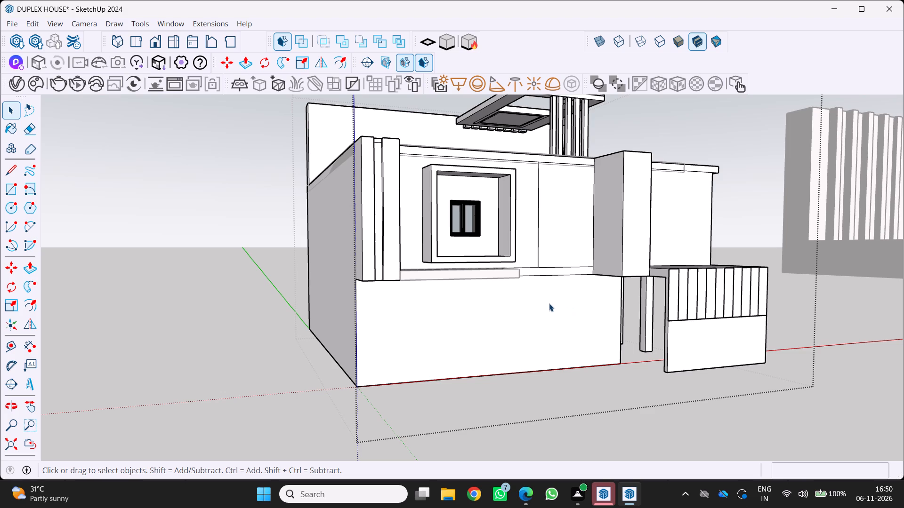
{"action": "scroll", "coordinate": [643, 279], "scroll_direction": "up", "scroll_amount": 2}
{"action": "middle_click_drag", "start_coordinate": [728, 302], "coordinate": [652, 330]}
{"action": "middle_click", "coordinate": [650, 331]}
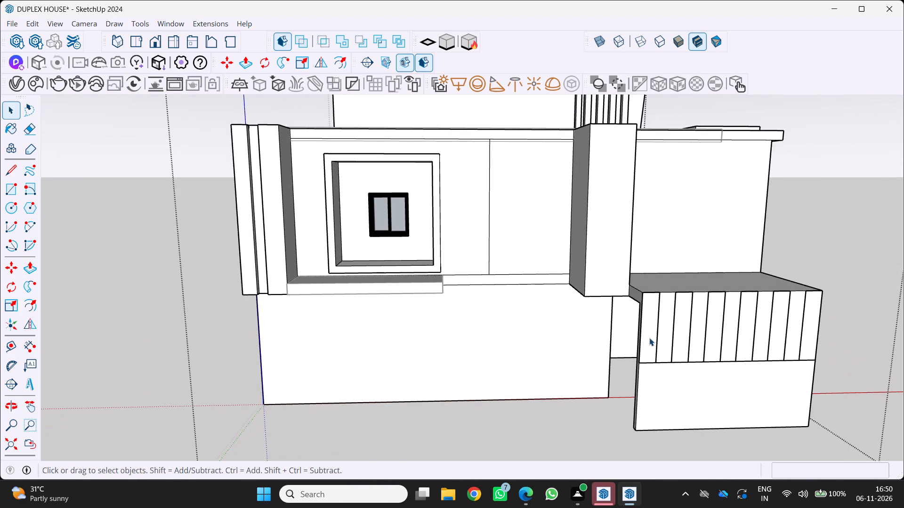
Open the first grouped strip, nearest the window side, and Push/Pull its face outward about 0.35'.
{"action": "key", "text": "p"}
{"action": "scroll", "coordinate": [644, 325], "scroll_direction": "down", "scroll_amount": 2}
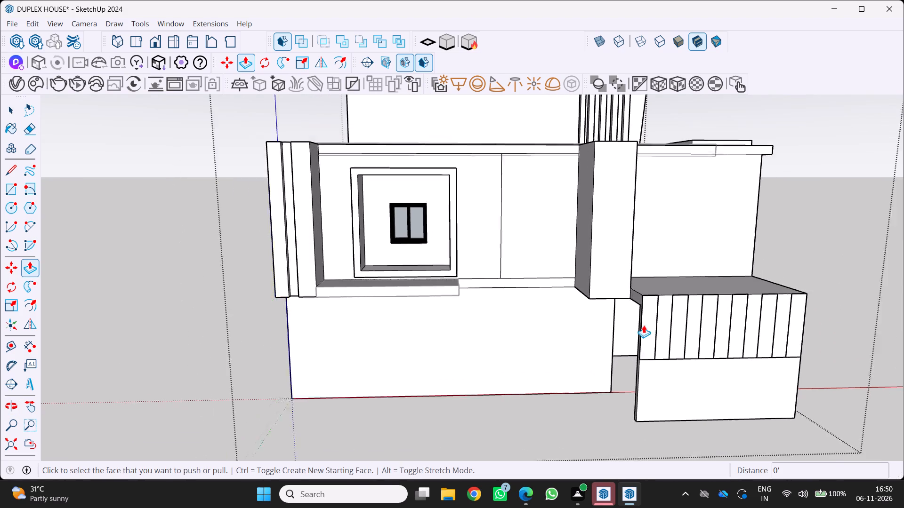
{"action": "scroll", "coordinate": [644, 325], "scroll_direction": "down", "scroll_amount": 3}
{"action": "middle_click_drag", "start_coordinate": [641, 324], "coordinate": [624, 366]}
{"action": "key", "text": "space"}
{"action": "left_click", "coordinate": [640, 348]}
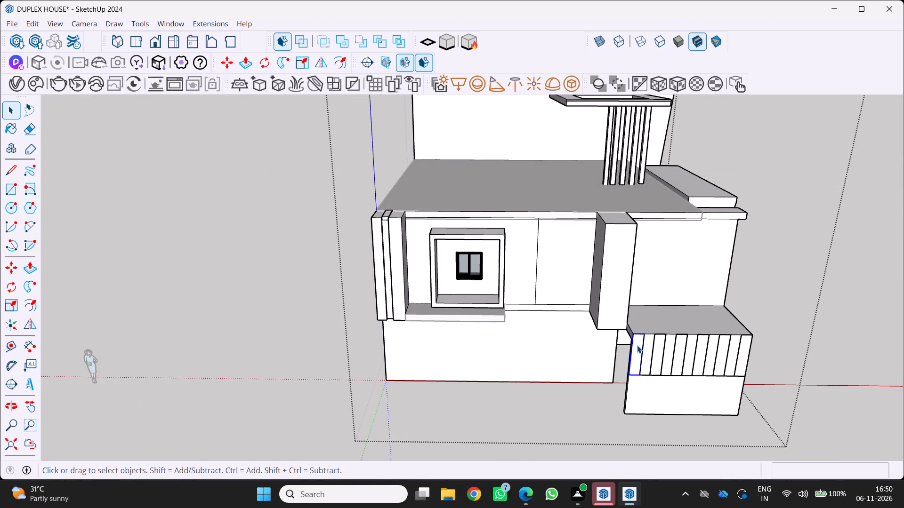
{"action": "key", "text": "p"}
{"action": "left_click", "coordinate": [638, 348]}
{"action": "key", "text": "space"}
{"action": "double_click", "coordinate": [638, 348]}
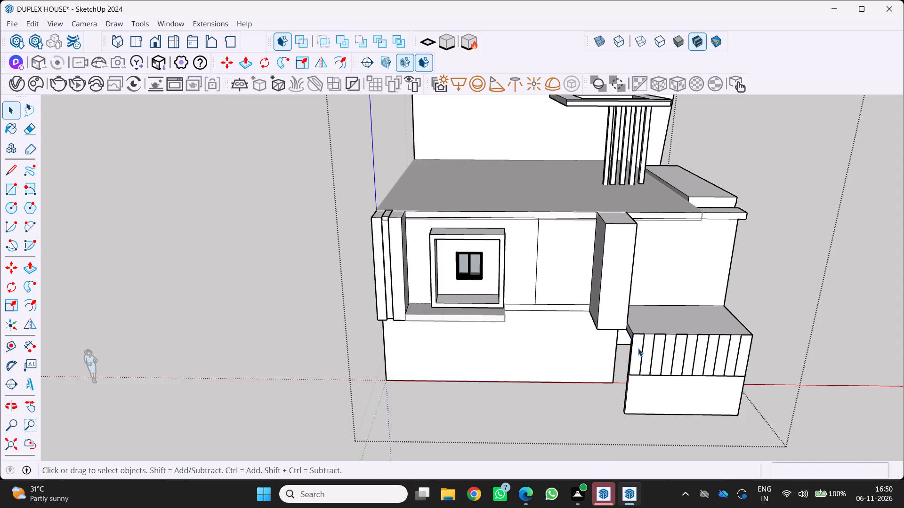
{"action": "left_click", "coordinate": [638, 348]}
{"action": "middle_click_drag", "start_coordinate": [631, 347], "coordinate": [608, 378]}
{"action": "scroll", "coordinate": [619, 373], "scroll_direction": "up", "scroll_amount": 3}
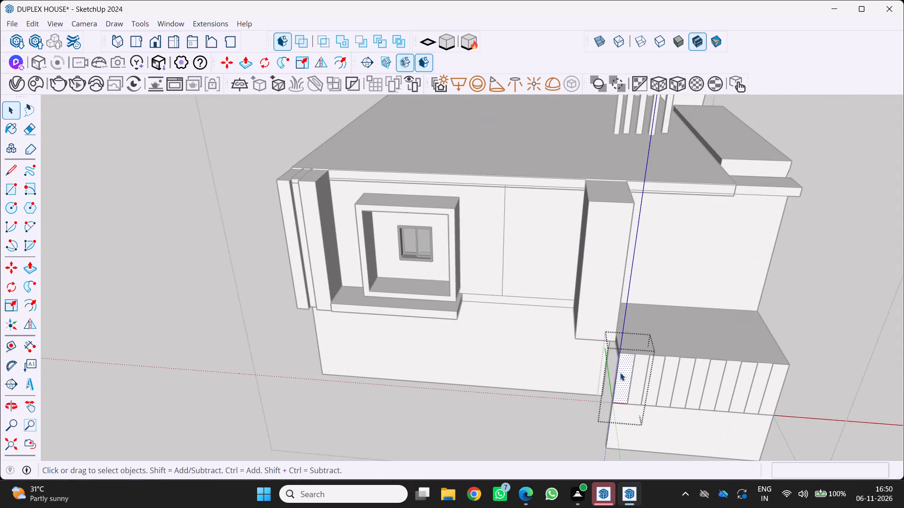
{"action": "key", "text": "p"}
{"action": "left_click", "coordinate": [626, 366]}
{"action": "scroll", "coordinate": [633, 373], "scroll_direction": "down", "scroll_amount": 3}
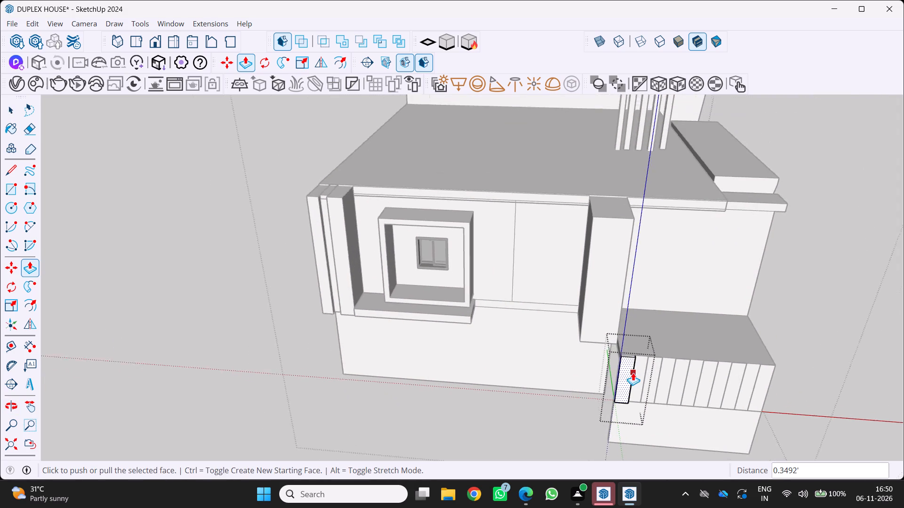
{"action": "scroll", "coordinate": [638, 370], "scroll_direction": "up", "scroll_amount": 1}
{"action": "middle_click_drag", "start_coordinate": [634, 361], "coordinate": [565, 370]}
{"action": "middle_click", "coordinate": [565, 370]}
{"action": "scroll", "coordinate": [595, 398], "scroll_direction": "up", "scroll_amount": 6}
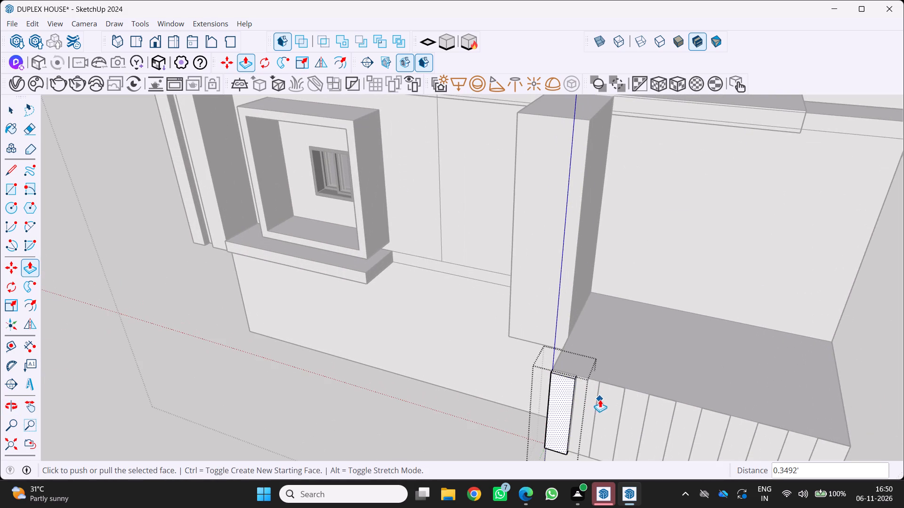
{"action": "key", "text": "space"}
Open the second grouped strip on the panel and Push/Pull its face outward about 0.69'.
{"action": "left_click", "coordinate": [597, 401]}
{"action": "left_click", "coordinate": [596, 401]}
{"action": "left_click", "coordinate": [599, 404]}
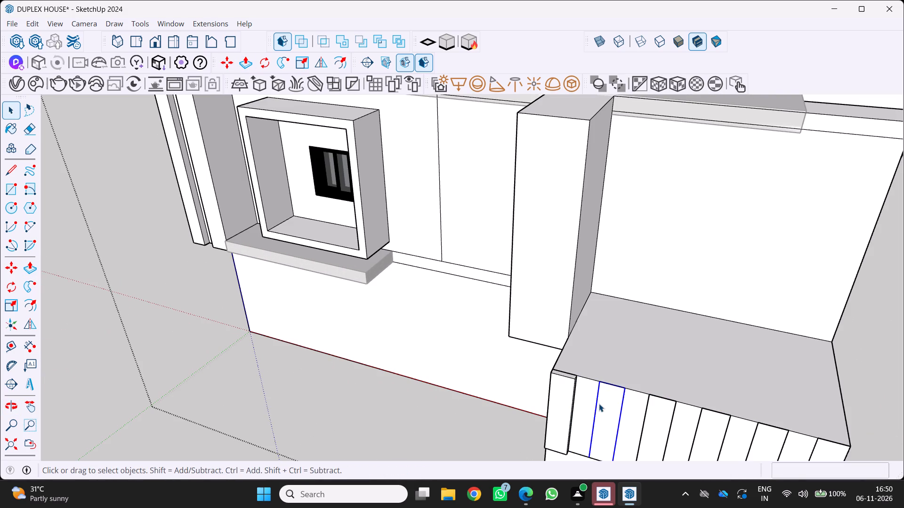
{"action": "left_click", "coordinate": [599, 404]}
{"action": "key", "text": "p"}
{"action": "key", "text": "space"}
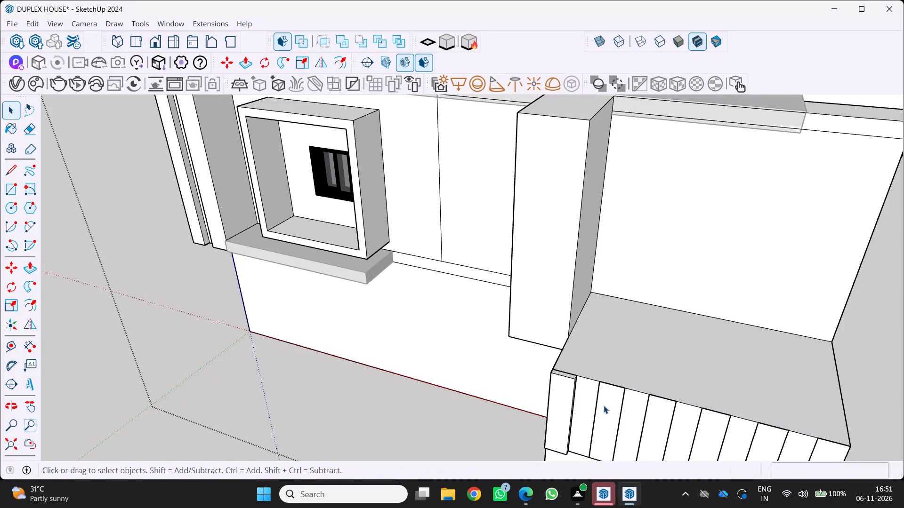
{"action": "double_click", "coordinate": [604, 405]}
{"action": "left_click", "coordinate": [604, 405]}
{"action": "key", "text": "p"}
{"action": "left_click_drag", "start_coordinate": [602, 404], "coordinate": [602, 404]}
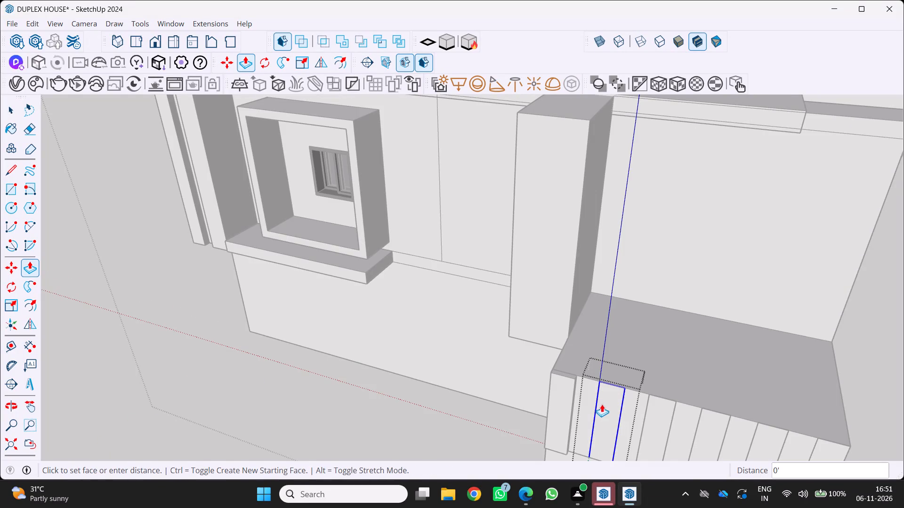
{"action": "left_click_drag", "start_coordinate": [602, 404], "coordinate": [593, 408]}
Push/Pull the second strip's face back toward the panel by about 0.25'.
{"action": "scroll", "coordinate": [592, 404], "scroll_direction": "down", "scroll_amount": 4}
{"action": "middle_click_drag", "start_coordinate": [591, 404], "coordinate": [662, 383]}
{"action": "scroll", "coordinate": [613, 394], "scroll_direction": "up", "scroll_amount": 1}
{"action": "middle_click", "coordinate": [663, 383]}
{"action": "scroll", "coordinate": [661, 375], "scroll_direction": "up", "scroll_amount": 5}
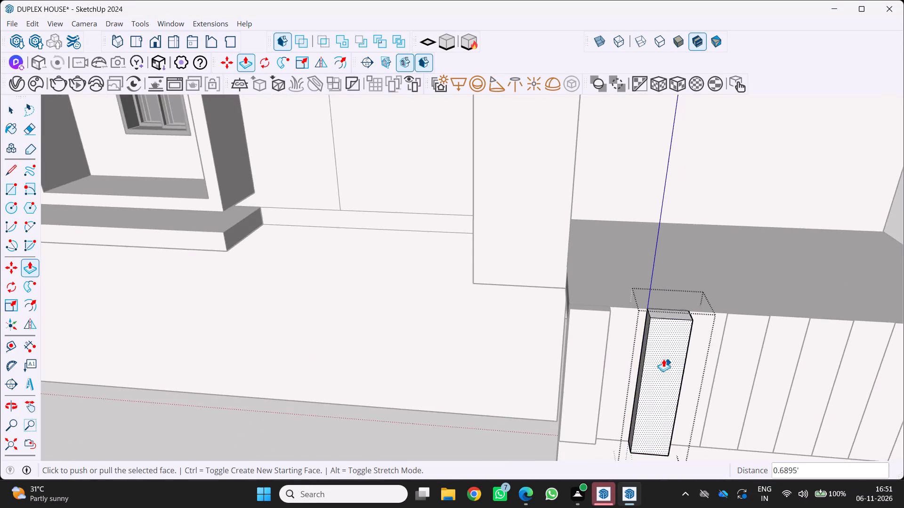
{"action": "scroll", "coordinate": [663, 359], "scroll_direction": "up", "scroll_amount": 4}
{"action": "middle_click_drag", "start_coordinate": [656, 359], "coordinate": [623, 404]}
{"action": "left_click_drag", "start_coordinate": [619, 395], "coordinate": [622, 389]}
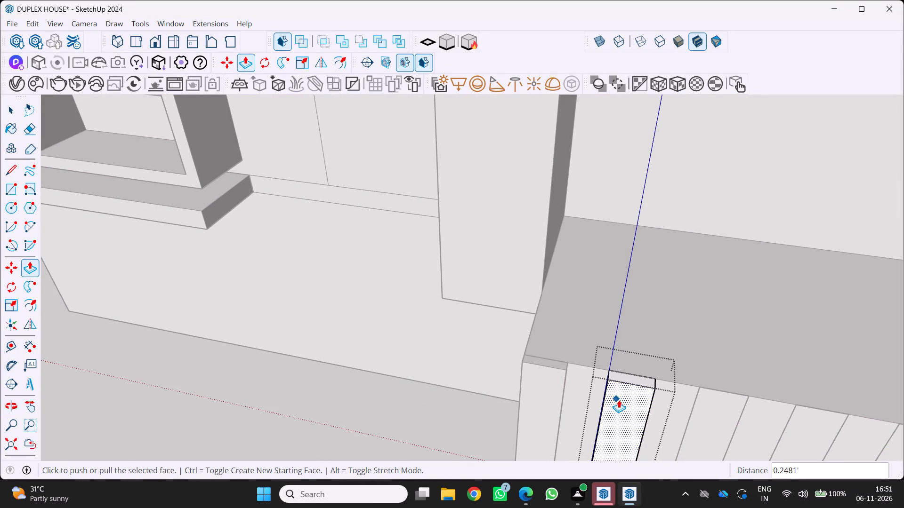
{"action": "scroll", "coordinate": [619, 400], "scroll_direction": "down", "scroll_amount": 5}
{"action": "scroll", "coordinate": [679, 415], "scroll_direction": "up", "scroll_amount": 3}
{"action": "middle_click_drag", "start_coordinate": [650, 413], "coordinate": [638, 322]}
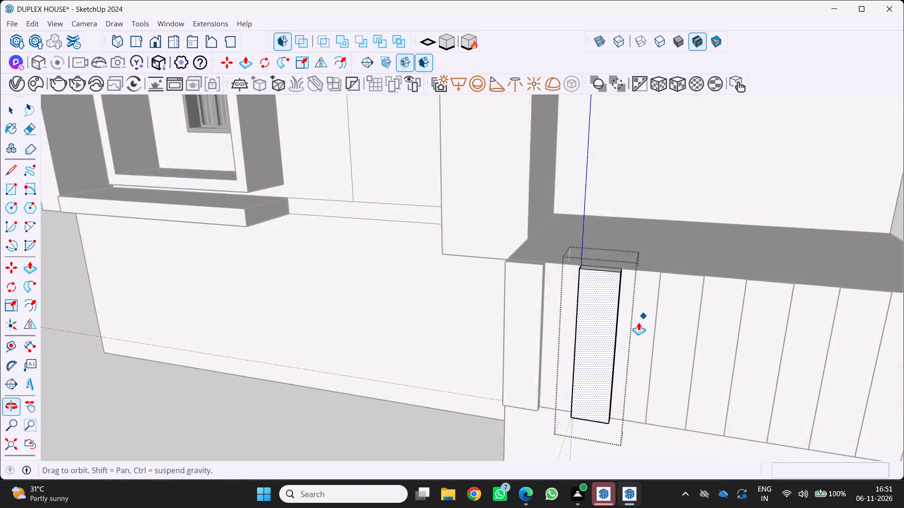
{"action": "middle_click_drag", "start_coordinate": [638, 322], "coordinate": [638, 323]}
{"action": "middle_click", "coordinate": [638, 322]}
{"action": "scroll", "coordinate": [638, 319], "scroll_direction": "down", "scroll_amount": 10}
{"action": "scroll", "coordinate": [635, 291], "scroll_direction": "up", "scroll_amount": 1}
{"action": "middle_click_drag", "start_coordinate": [628, 313], "coordinate": [603, 328]}
{"action": "middle_click", "coordinate": [602, 329]}
{"action": "middle_click_drag", "start_coordinate": [597, 332], "coordinate": [588, 341]}
{"action": "scroll", "coordinate": [589, 339], "scroll_direction": "up", "scroll_amount": 4}
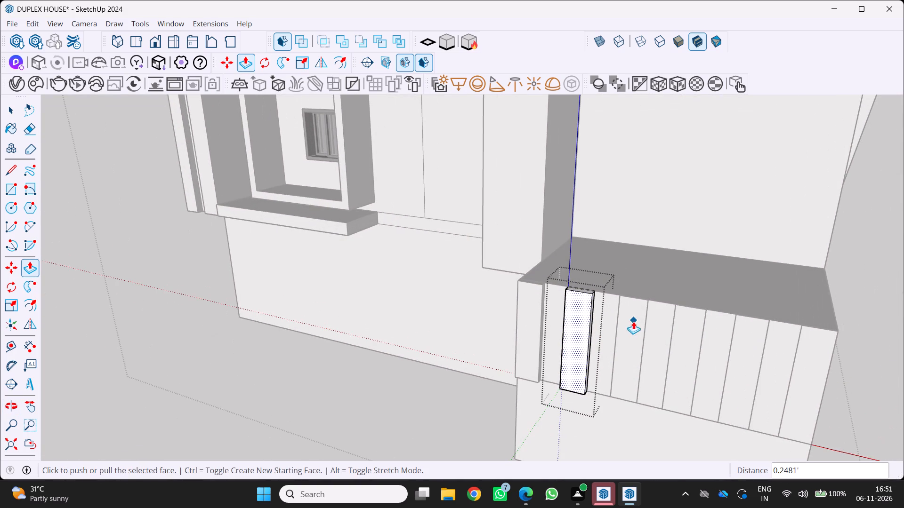
{"action": "key", "text": "space"}
Open the third grouped strip on the panel and Push/Pull its face outward about 0.56'.
{"action": "double_click", "coordinate": [635, 324]}
{"action": "left_click", "coordinate": [634, 324]}
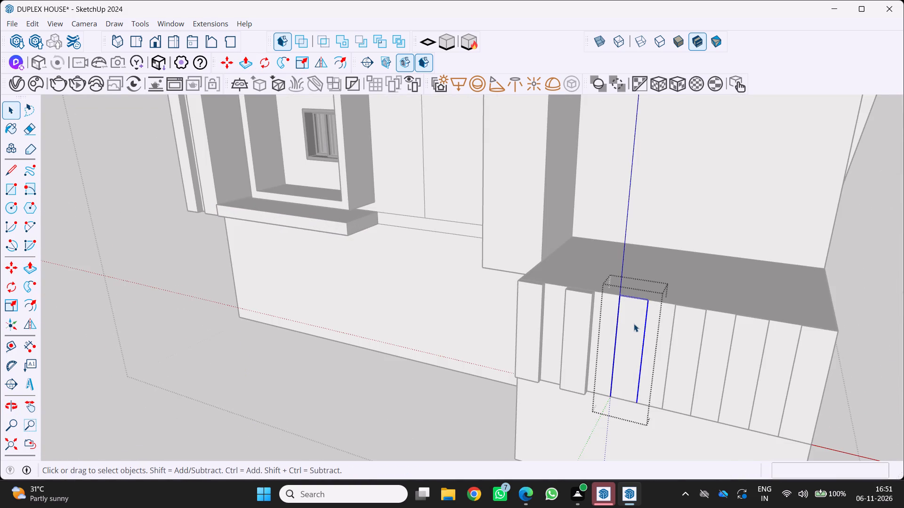
{"action": "key", "text": "p"}
{"action": "left_click_drag", "start_coordinate": [626, 322], "coordinate": [621, 324]}
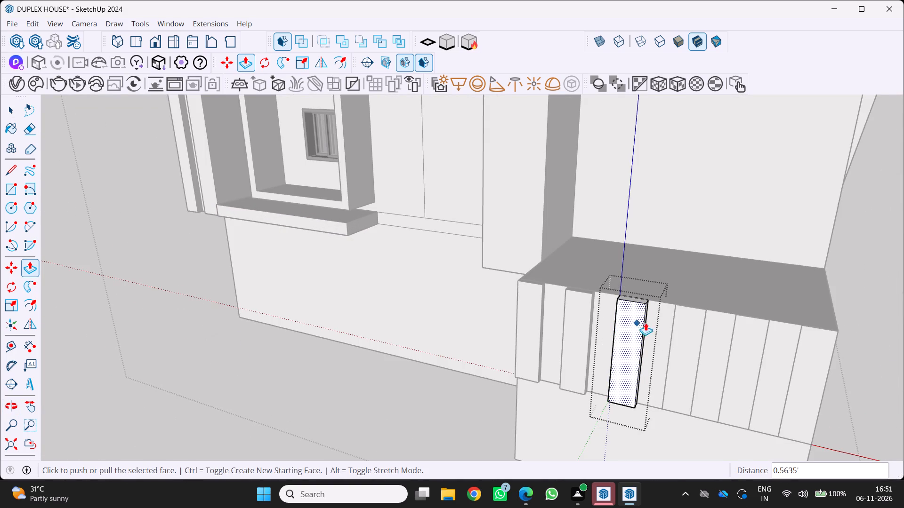
{"action": "scroll", "coordinate": [654, 323], "scroll_direction": "up", "scroll_amount": 2}
{"action": "key", "text": "space"}
Open the fourth grouped strip and Push/Pull its face outward to project from the panel like the previous strips.
{"action": "left_click", "coordinate": [677, 334]}
{"action": "triple_click", "coordinate": [686, 339]}
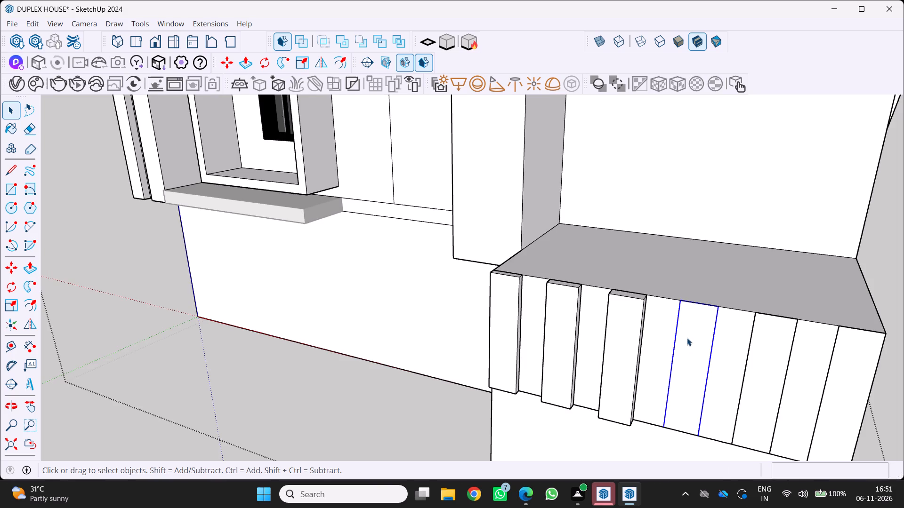
{"action": "key", "text": "p"}
{"action": "left_click_drag", "start_coordinate": [689, 334], "coordinate": [682, 334]}
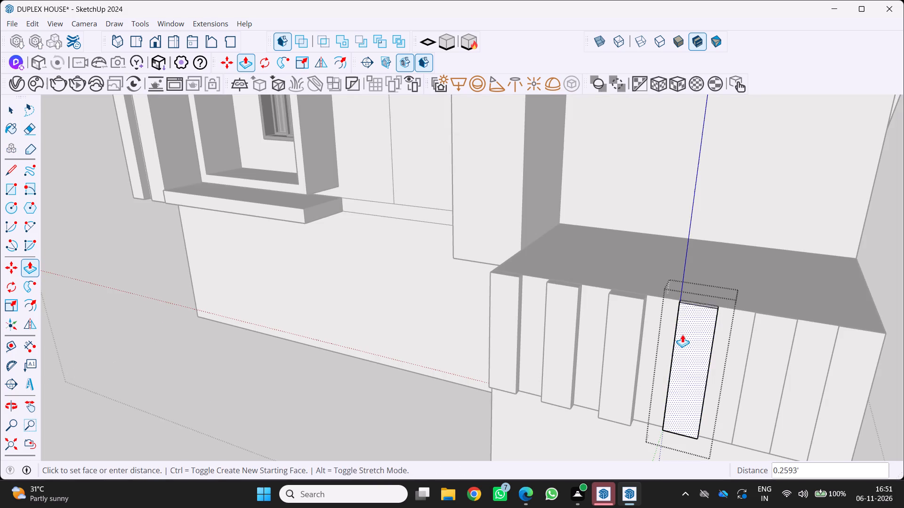
{"action": "left_click_drag", "start_coordinate": [682, 334], "coordinate": [682, 336]}
{"action": "scroll", "coordinate": [686, 341], "scroll_direction": "down", "scroll_amount": 5}
{"action": "key", "text": "space"}
{"action": "key", "text": "space"}
Open the fifth grouped strip on the panel and Push/Pull its face outward about 0.93'.
{"action": "left_click", "coordinate": [721, 429]}
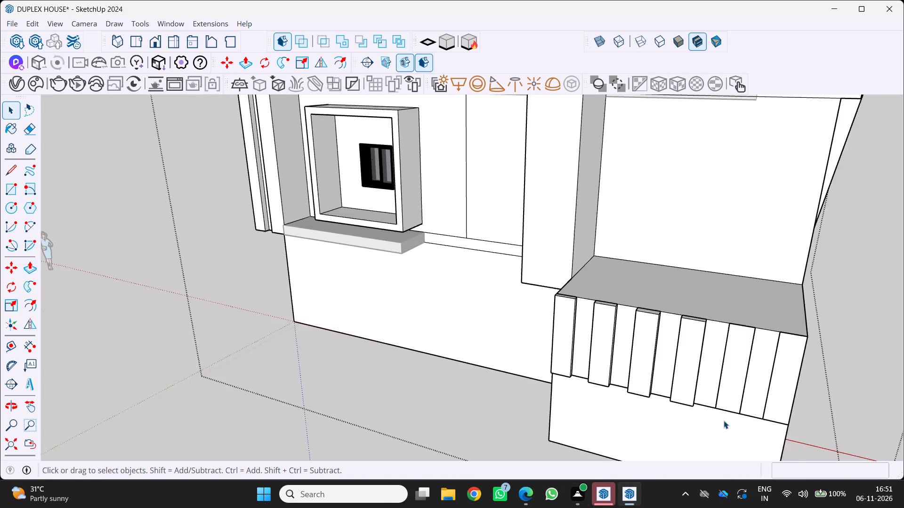
{"action": "scroll", "coordinate": [728, 401], "scroll_direction": "up", "scroll_amount": 3}
{"action": "double_click", "coordinate": [726, 378]}
{"action": "key", "text": "p"}
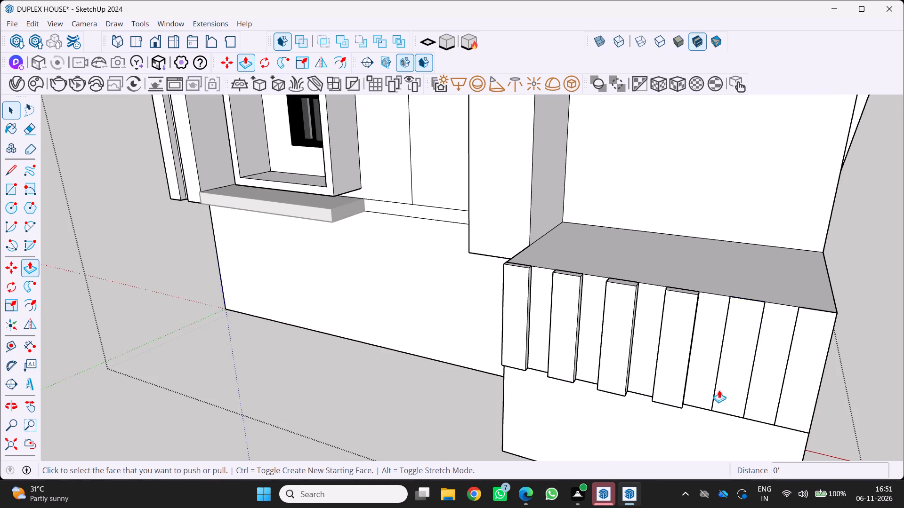
{"action": "key", "text": "space"}
{"action": "key", "text": "space"}
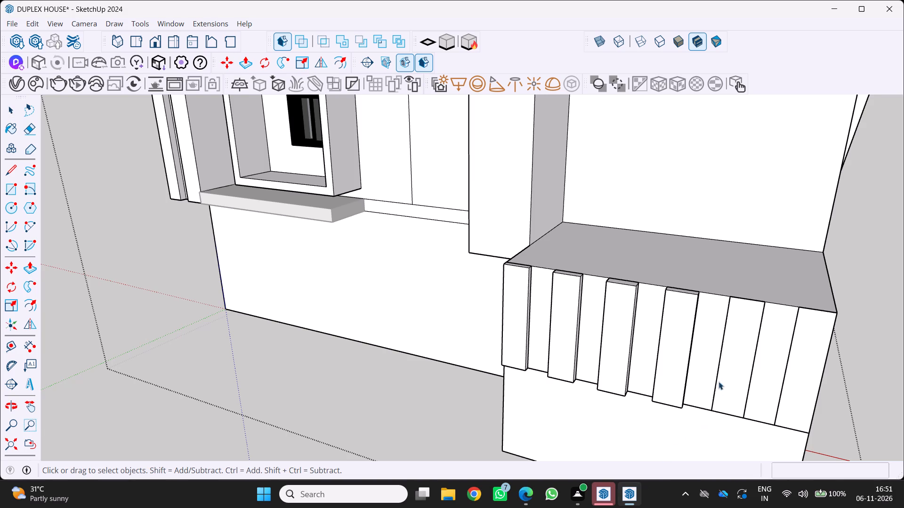
{"action": "scroll", "coordinate": [728, 366], "scroll_direction": "down", "scroll_amount": 4}
{"action": "double_click", "coordinate": [735, 358]}
{"action": "left_click", "coordinate": [731, 358]}
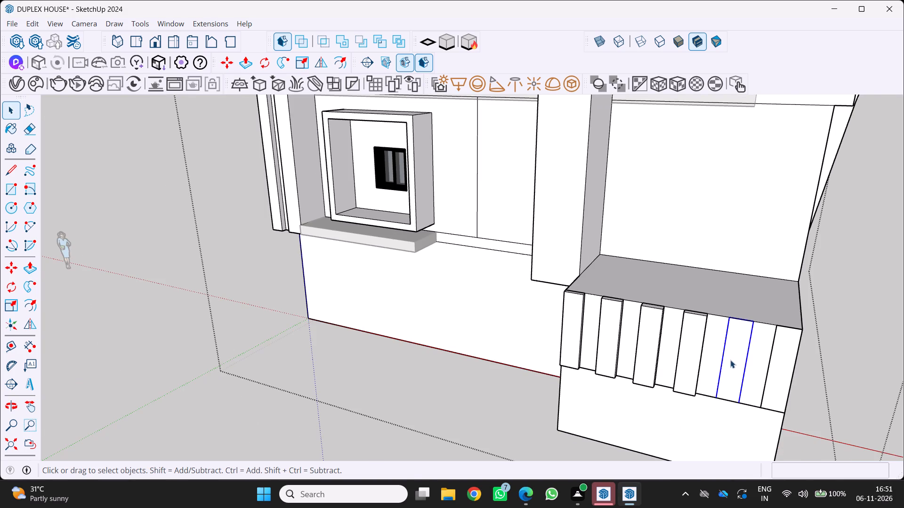
{"action": "key", "text": "p"}
{"action": "key", "text": "space"}
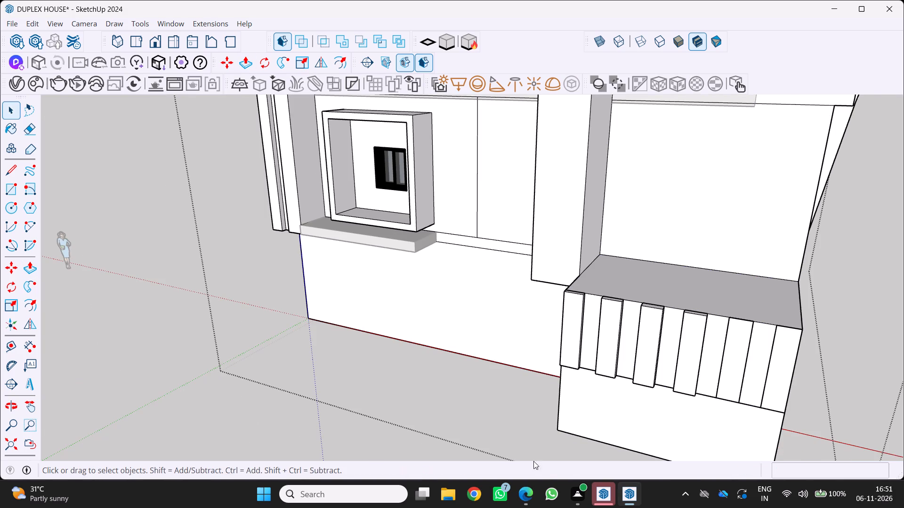
{"action": "triple_click", "coordinate": [733, 362]}
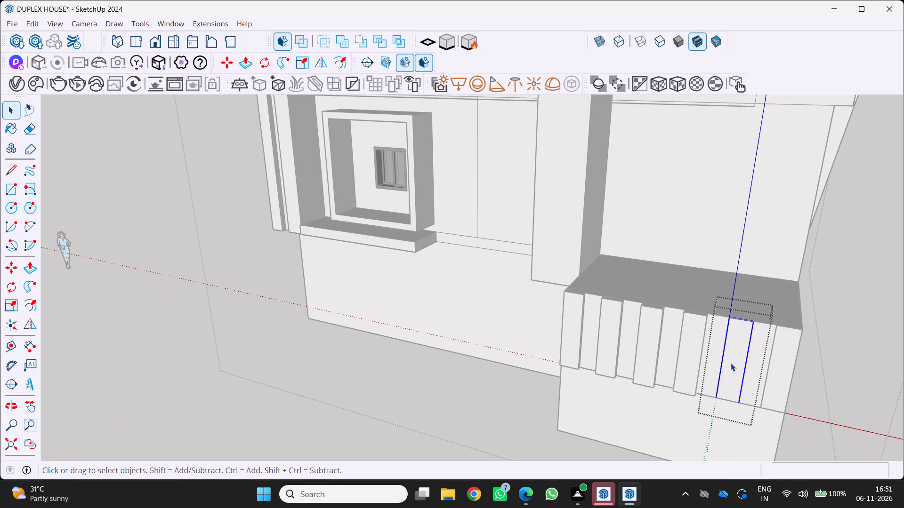
{"action": "key", "text": "p"}
{"action": "left_click_drag", "start_coordinate": [730, 363], "coordinate": [727, 369]}
{"action": "scroll", "coordinate": [728, 368], "scroll_direction": "down", "scroll_amount": 5}
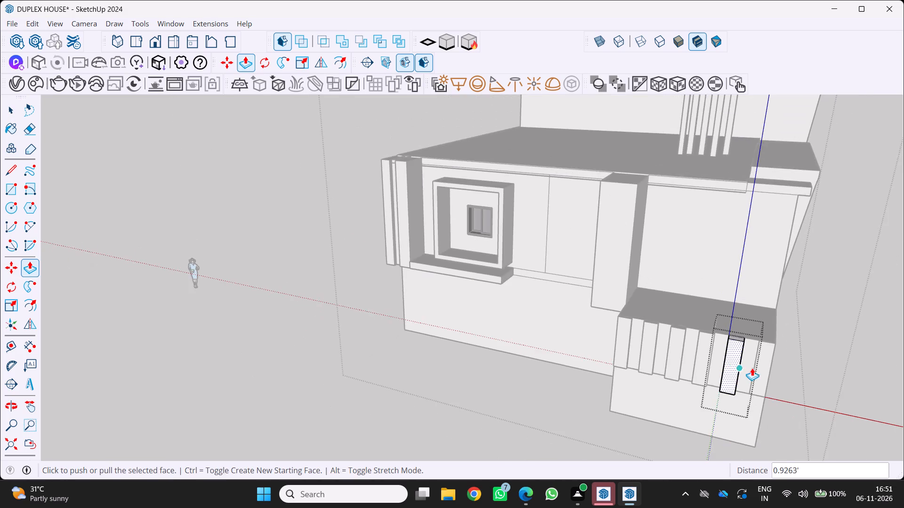
Push/Pull the fifth strip's face back toward the panel to bring its projection in line with the previous strips.
{"action": "middle_click_drag", "start_coordinate": [764, 364], "coordinate": [699, 358]}
{"action": "middle_click", "coordinate": [675, 362]}
{"action": "middle_click", "coordinate": [659, 366]}
{"action": "scroll", "coordinate": [639, 377], "scroll_direction": "up", "scroll_amount": 7}
{"action": "left_click_drag", "start_coordinate": [678, 371], "coordinate": [680, 368]}
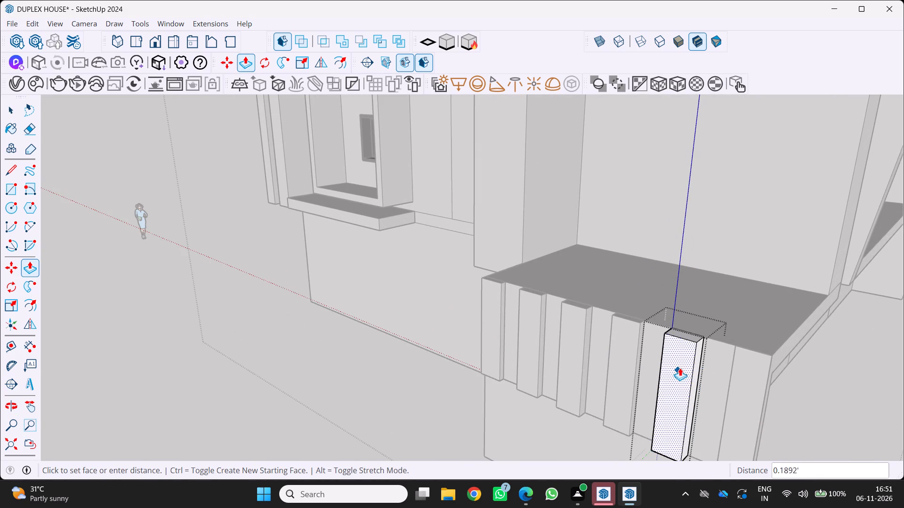
{"action": "left_click_drag", "start_coordinate": [680, 368], "coordinate": [682, 367]}
{"action": "scroll", "coordinate": [677, 374], "scroll_direction": "down", "scroll_amount": 4}
{"action": "scroll", "coordinate": [727, 397], "scroll_direction": "up", "scroll_amount": 4}
{"action": "key", "text": "space"}
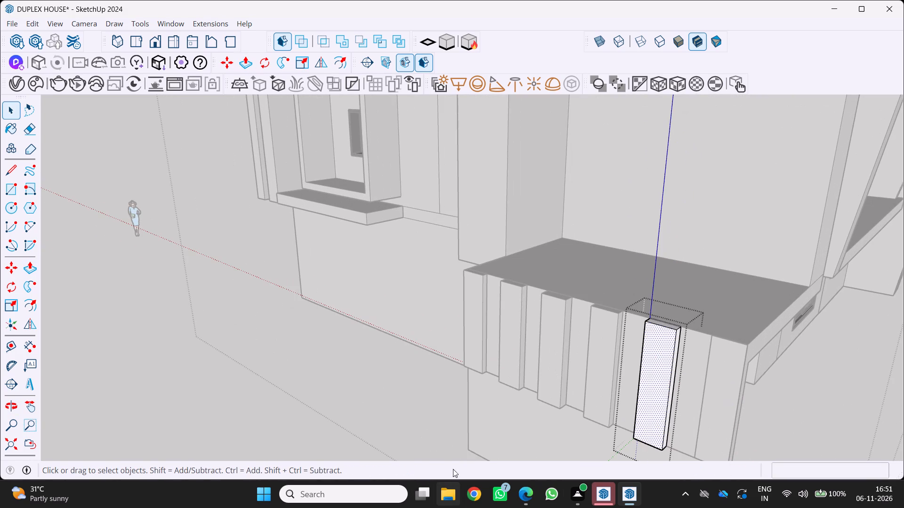
Open the sixth grouped strip at the panel's end and Push/Pull its face outward about 0.21'.
{"action": "left_click", "coordinate": [719, 414]}
{"action": "double_click", "coordinate": [714, 412]}
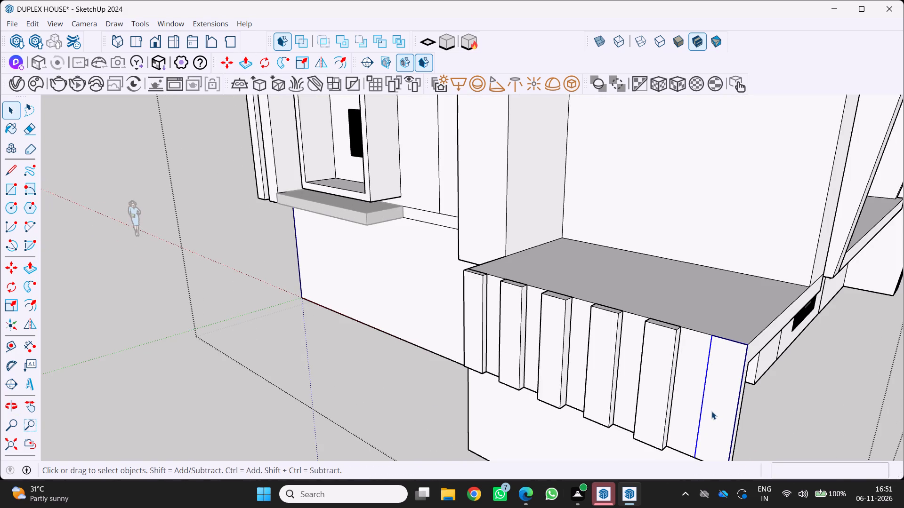
{"action": "left_click", "coordinate": [713, 411]}
{"action": "left_click_drag", "start_coordinate": [756, 271], "coordinate": [764, 217]}
{"action": "key", "text": "p"}
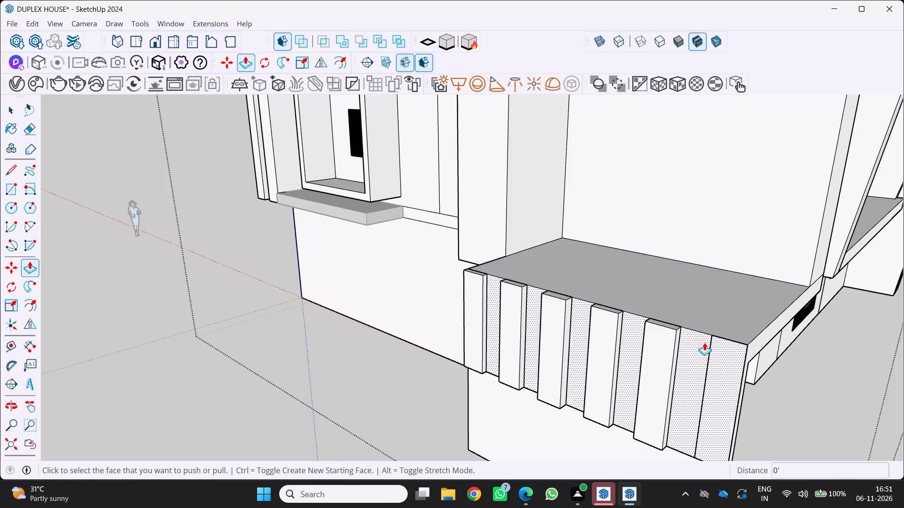
{"action": "key", "text": "space"}
{"action": "left_click", "coordinate": [719, 392]}
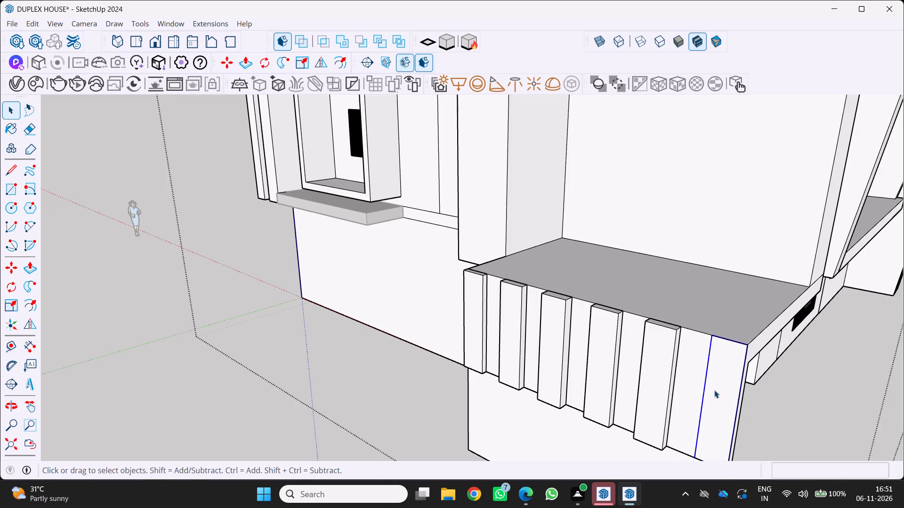
{"action": "left_click", "coordinate": [714, 389]}
{"action": "left_click", "coordinate": [715, 388]}
{"action": "left_click", "coordinate": [715, 390]}
{"action": "double_click", "coordinate": [719, 389]}
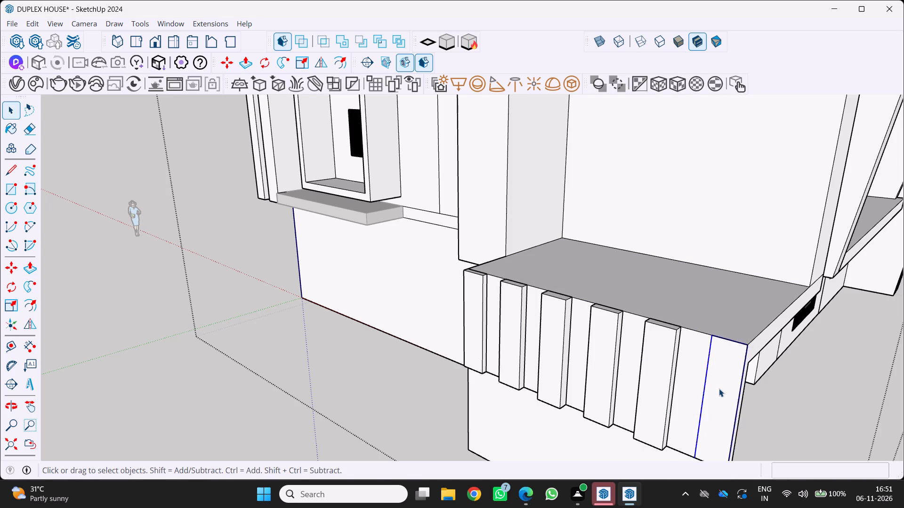
{"action": "left_click", "coordinate": [719, 388]}
{"action": "key", "text": "p"}
{"action": "left_click_drag", "start_coordinate": [719, 388], "coordinate": [718, 386]}
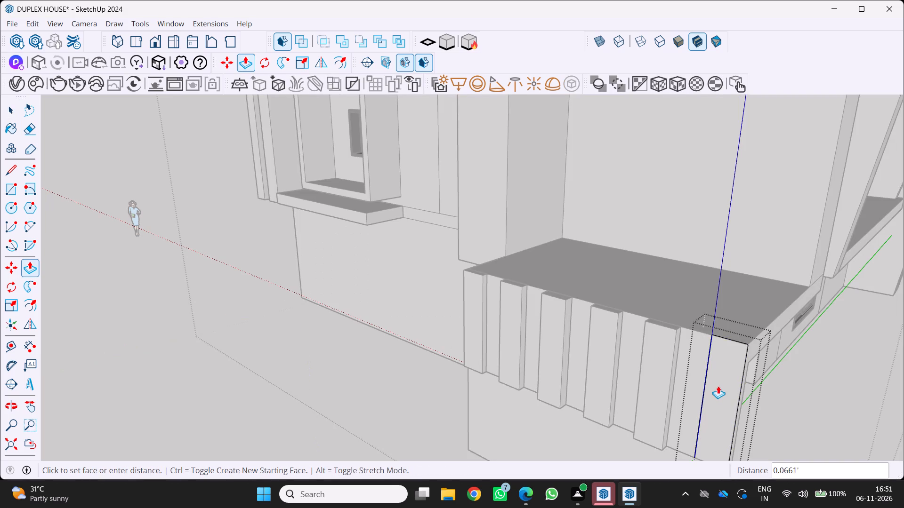
{"action": "left_click_drag", "start_coordinate": [718, 386], "coordinate": [715, 388]}
{"action": "middle_click_drag", "start_coordinate": [633, 405], "coordinate": [584, 367]}
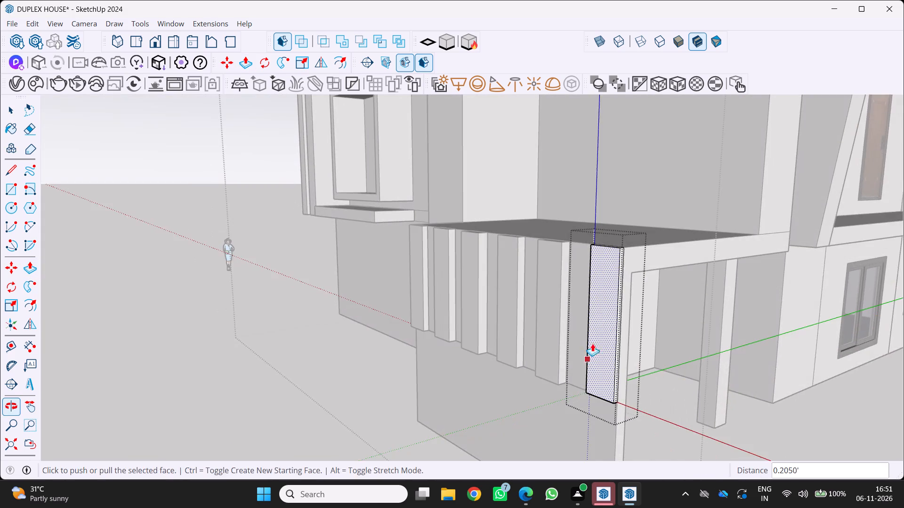
Push/Pull the sixth strip's face outward by about another 0.10' and exit its group.
{"action": "scroll", "coordinate": [603, 314], "scroll_direction": "up", "scroll_amount": 2}
{"action": "middle_click_drag", "start_coordinate": [602, 318], "coordinate": [686, 406]}
{"action": "left_click_drag", "start_coordinate": [682, 405], "coordinate": [578, 247]}
{"action": "middle_click", "coordinate": [686, 406]}
{"action": "scroll", "coordinate": [686, 406], "scroll_direction": "down", "scroll_amount": 7}
{"action": "left_click", "coordinate": [574, 248]}
{"action": "middle_click_drag", "start_coordinate": [573, 249], "coordinate": [684, 253]}
{"action": "scroll", "coordinate": [696, 253], "scroll_direction": "down", "scroll_amount": 6}
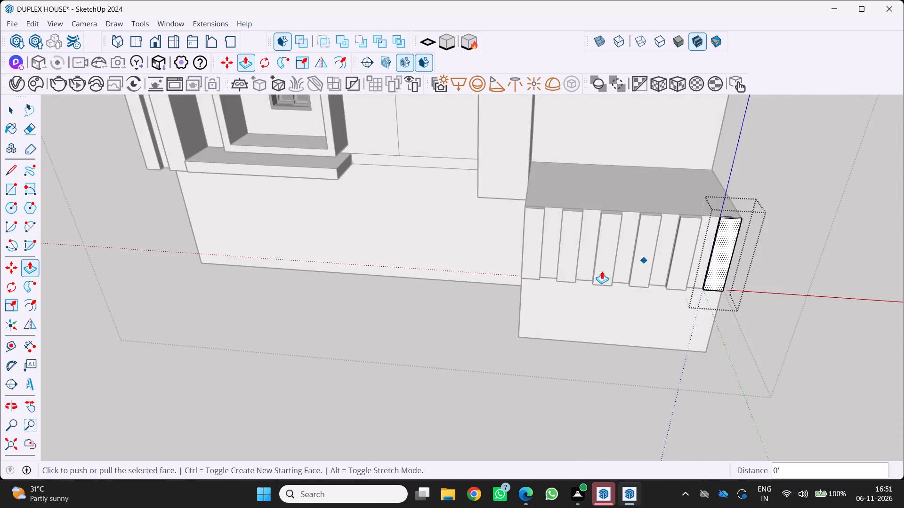
{"action": "scroll", "coordinate": [602, 271], "scroll_direction": "down", "scroll_amount": 2}
{"action": "middle_click_drag", "start_coordinate": [573, 260], "coordinate": [319, 232]}
{"action": "scroll", "coordinate": [302, 239], "scroll_direction": "down", "scroll_amount": 1}
{"action": "scroll", "coordinate": [409, 266], "scroll_direction": "up", "scroll_amount": 4}
{"action": "middle_click_drag", "start_coordinate": [410, 270], "coordinate": [321, 306]}
{"action": "middle_click", "coordinate": [320, 308]}
{"action": "scroll", "coordinate": [367, 320], "scroll_direction": "up", "scroll_amount": 6}
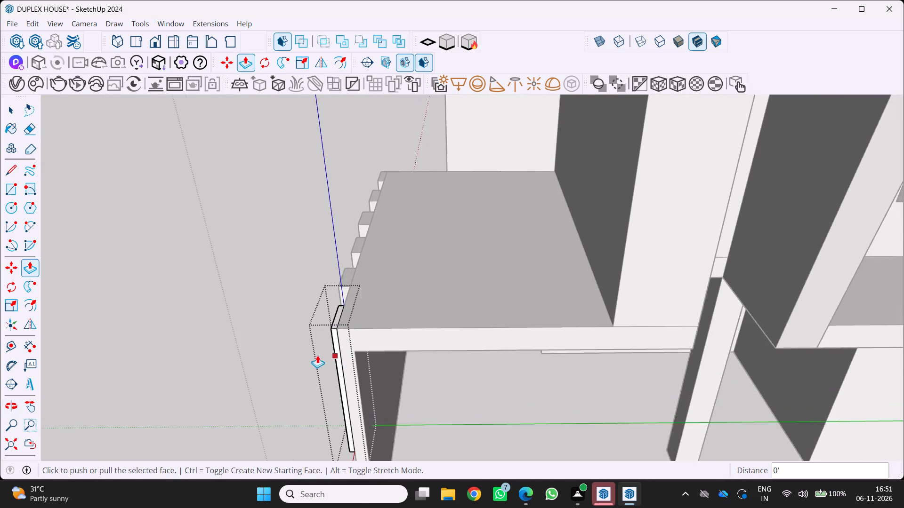
{"action": "scroll", "coordinate": [317, 355], "scroll_direction": "up", "scroll_amount": 6}
{"action": "middle_click_drag", "start_coordinate": [317, 355], "coordinate": [439, 354]}
{"action": "middle_click", "coordinate": [441, 353]}
{"action": "scroll", "coordinate": [356, 396], "scroll_direction": "up", "scroll_amount": 2}
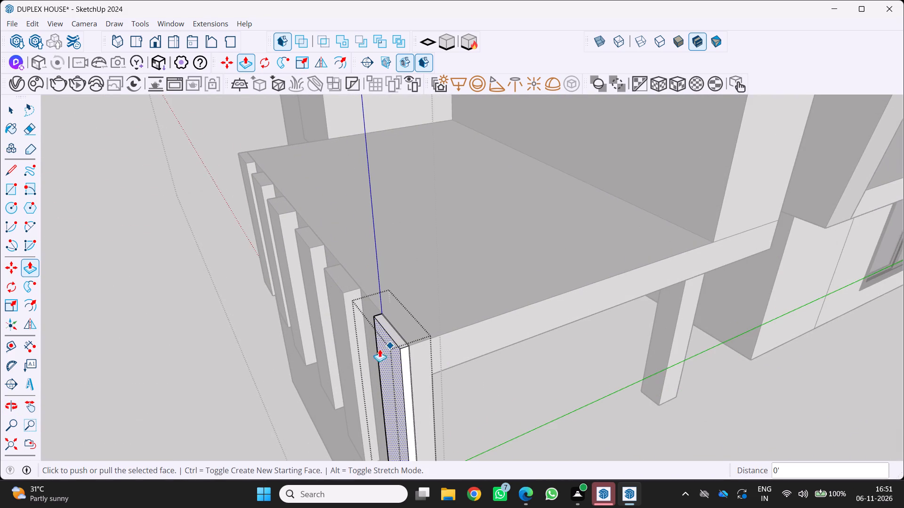
{"action": "left_click_drag", "start_coordinate": [380, 359], "coordinate": [374, 359]}
{"action": "scroll", "coordinate": [369, 360], "scroll_direction": "down", "scroll_amount": 4}
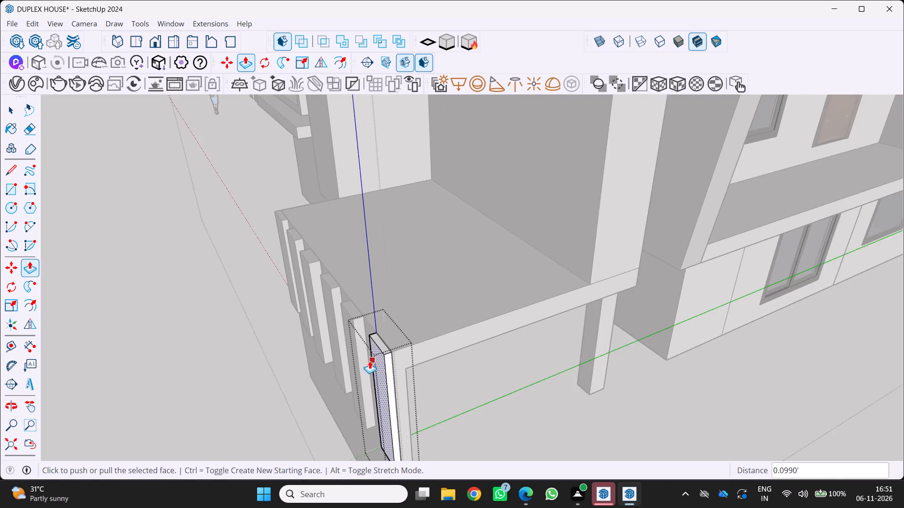
{"action": "scroll", "coordinate": [370, 361], "scroll_direction": "down", "scroll_amount": 2}
{"action": "middle_click_drag", "start_coordinate": [371, 359], "coordinate": [482, 340]}
{"action": "middle_click_drag", "start_coordinate": [487, 338], "coordinate": [485, 348]}
{"action": "scroll", "coordinate": [486, 347], "scroll_direction": "down", "scroll_amount": 2}
{"action": "scroll", "coordinate": [405, 375], "scroll_direction": "down", "scroll_amount": 5}
{"action": "middle_click_drag", "start_coordinate": [398, 380], "coordinate": [507, 313]}
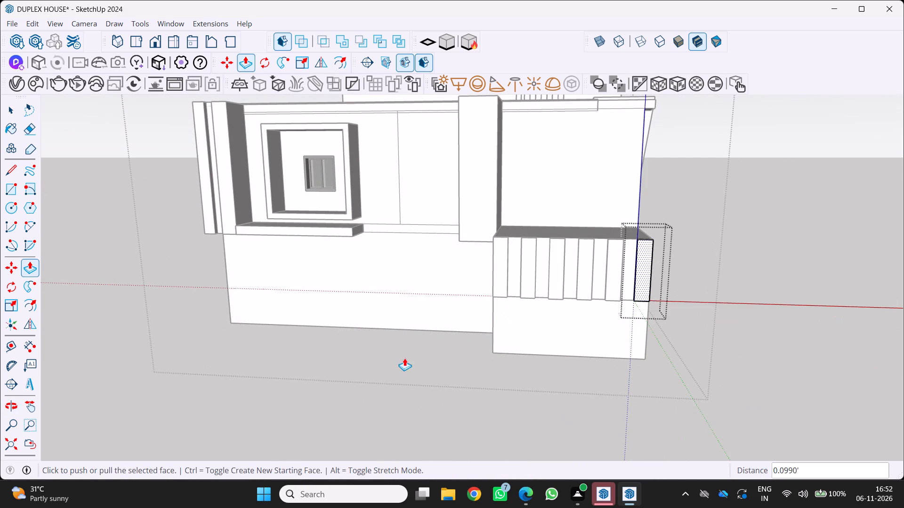
{"action": "key", "text": "space"}
{"action": "left_click", "coordinate": [402, 326]}
Draw a narrow full-height rectangle of about 0.70' by 6.09' in the gap between the first and second strips.
{"action": "scroll", "coordinate": [518, 286], "scroll_direction": "up", "scroll_amount": 9}
{"action": "middle_click_drag", "start_coordinate": [508, 239], "coordinate": [545, 266]}
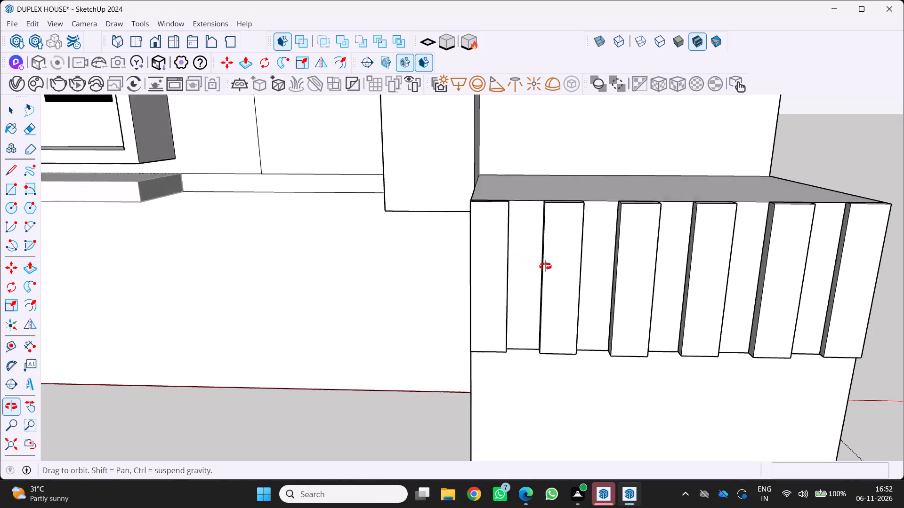
{"action": "middle_click_drag", "start_coordinate": [545, 266], "coordinate": [558, 271]}
{"action": "scroll", "coordinate": [556, 271], "scroll_direction": "up", "scroll_amount": 1}
{"action": "middle_click_drag", "start_coordinate": [540, 248], "coordinate": [491, 251]}
{"action": "scroll", "coordinate": [525, 230], "scroll_direction": "down", "scroll_amount": 3}
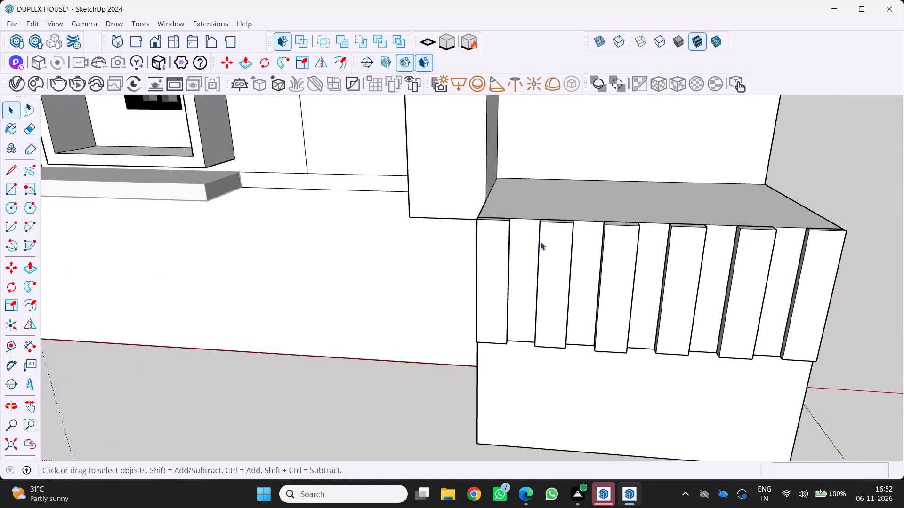
{"action": "scroll", "coordinate": [542, 239], "scroll_direction": "up", "scroll_amount": 3}
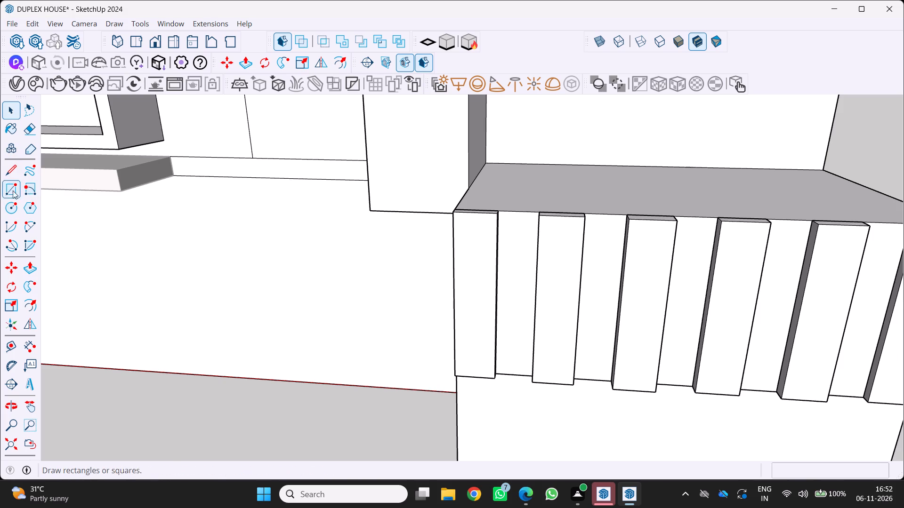
{"action": "left_click_drag", "start_coordinate": [8, 189], "coordinate": [15, 193]}
{"action": "scroll", "coordinate": [493, 239], "scroll_direction": "up", "scroll_amount": 2}
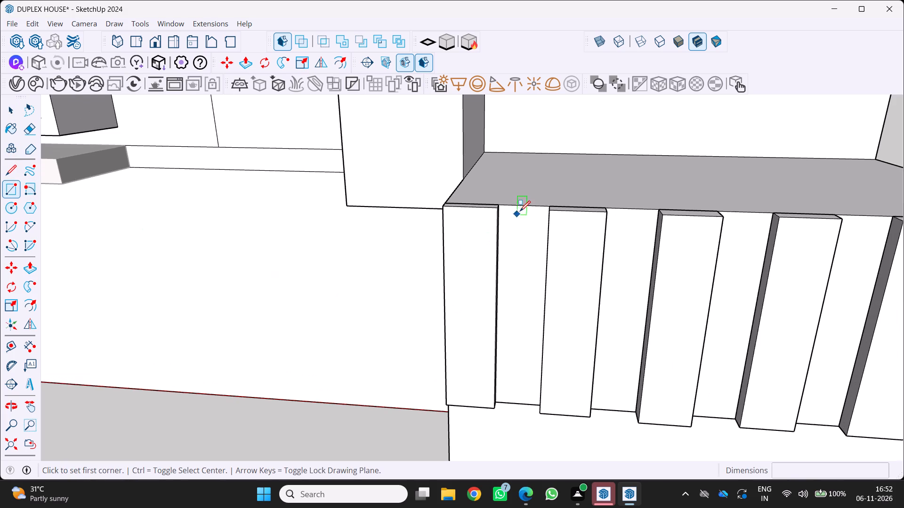
{"action": "left_click", "coordinate": [510, 208]}
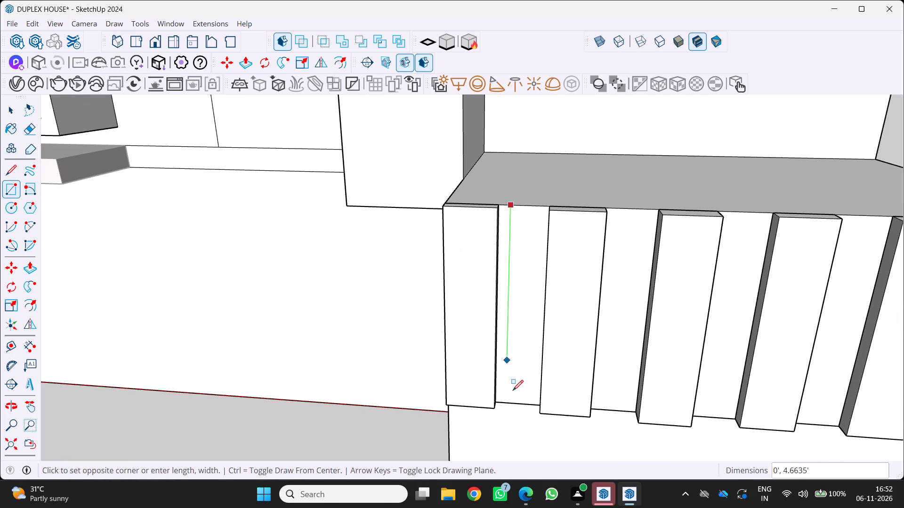
{"action": "scroll", "coordinate": [529, 414], "scroll_direction": "up", "scroll_amount": 3}
{"action": "left_click", "coordinate": [529, 400]}
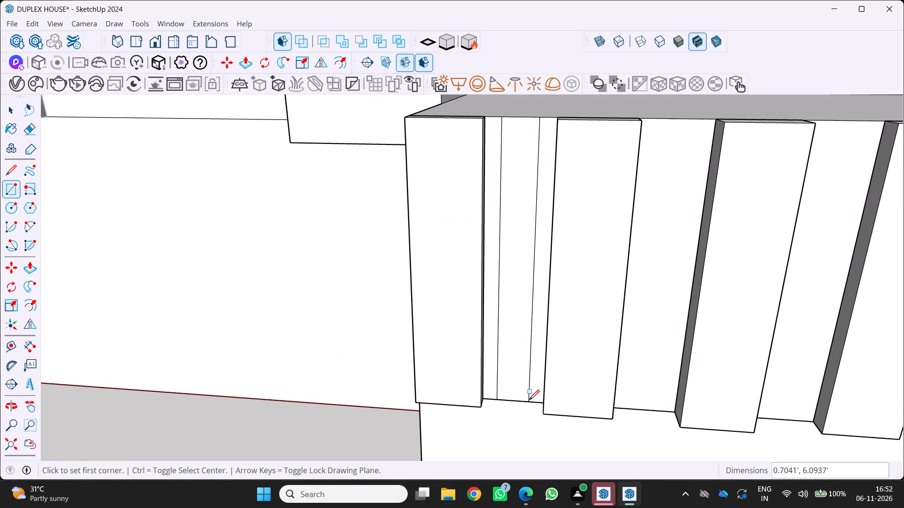
Push/Pull the narrow rectangle between the first and second strips outward about 0.43'.
{"action": "scroll", "coordinate": [527, 402], "scroll_direction": "down", "scroll_amount": 5}
{"action": "left_click", "coordinate": [511, 304]}
{"action": "key", "text": "p"}
{"action": "left_click", "coordinate": [525, 291]}
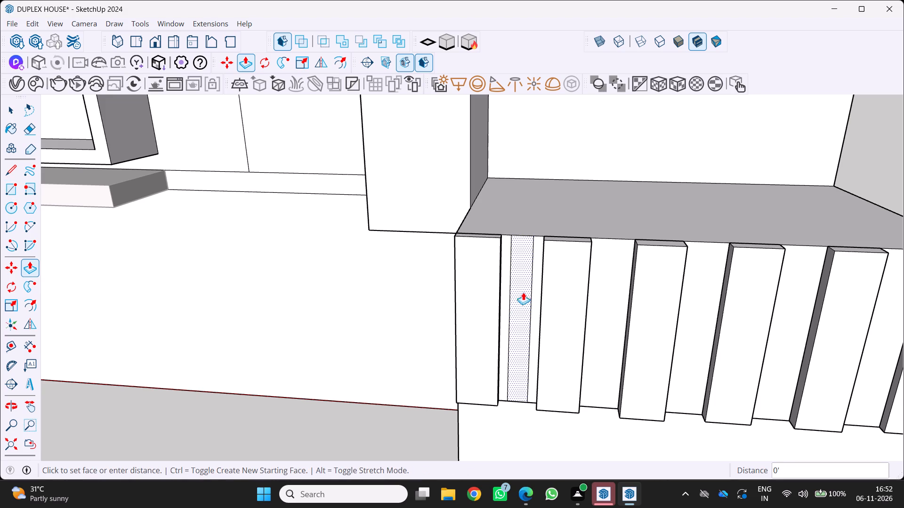
{"action": "left_click", "coordinate": [522, 295]}
{"action": "scroll", "coordinate": [575, 287], "scroll_direction": "up", "scroll_amount": 1}
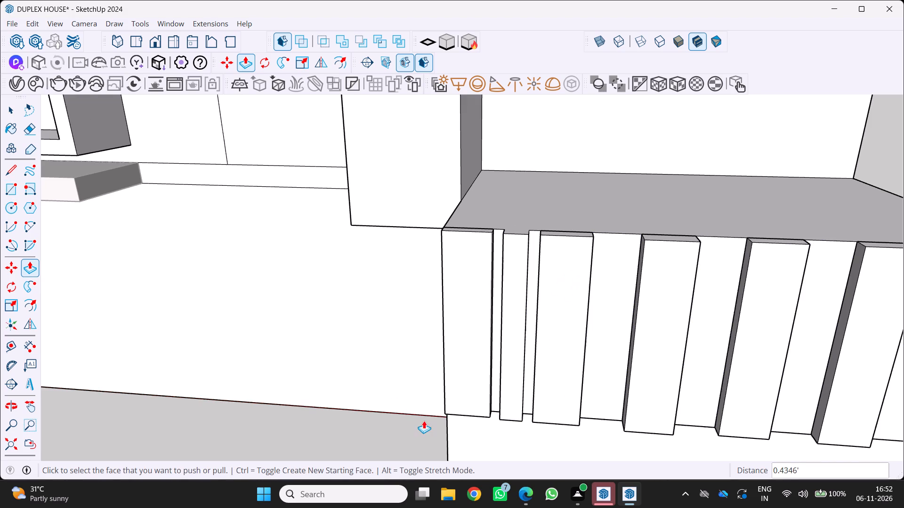
Draw a narrow full-height rectangle of about 0.49' by 6.09' in the gap between the second and third strips.
{"action": "key", "text": "r"}
{"action": "scroll", "coordinate": [439, 431], "scroll_direction": "up", "scroll_amount": 1}
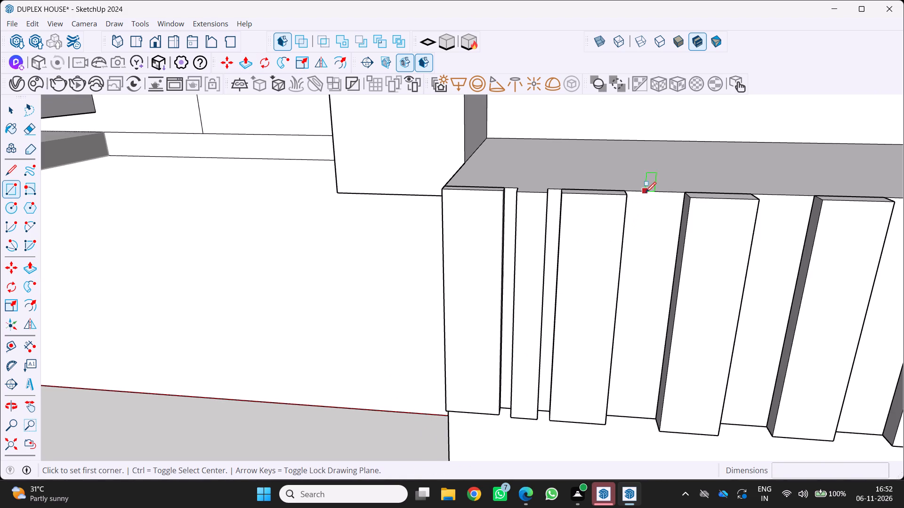
{"action": "left_click", "coordinate": [645, 190]}
{"action": "scroll", "coordinate": [600, 327], "scroll_direction": "down", "scroll_amount": 4}
{"action": "scroll", "coordinate": [637, 410], "scroll_direction": "up", "scroll_amount": 3}
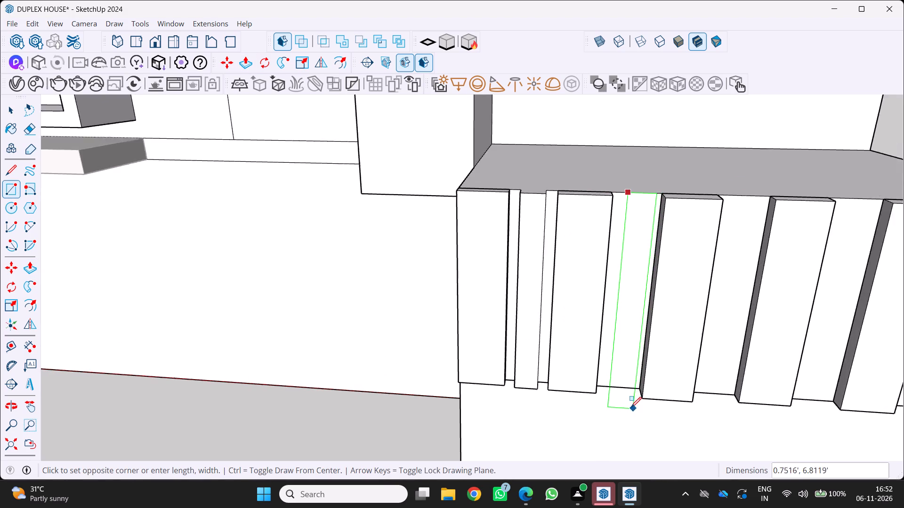
{"action": "left_click", "coordinate": [625, 384]}
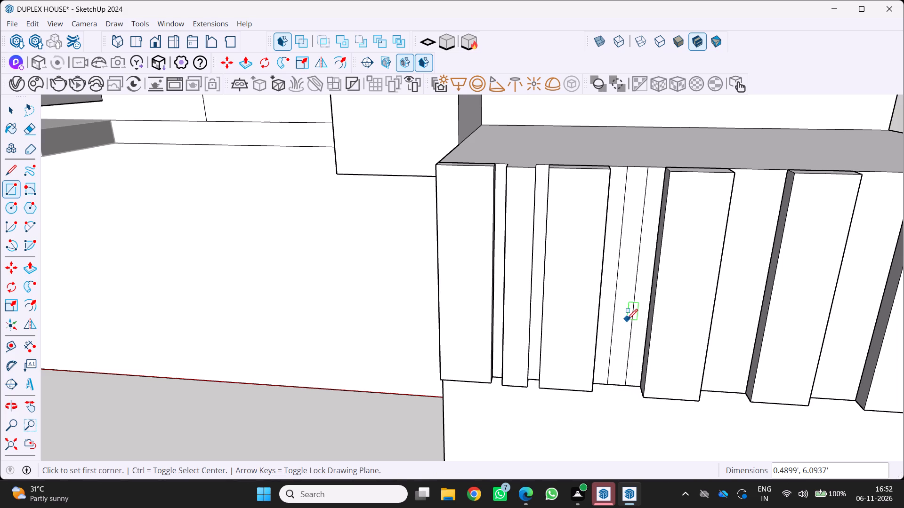
Push/Pull the narrow rectangle between the second and third strips outward about 0.28'.
{"action": "key", "text": "p"}
{"action": "left_click", "coordinate": [624, 289]}
{"action": "scroll", "coordinate": [622, 302], "scroll_direction": "down", "scroll_amount": 5}
{"action": "middle_click_drag", "start_coordinate": [601, 311], "coordinate": [479, 328]}
{"action": "scroll", "coordinate": [484, 326], "scroll_direction": "down", "scroll_amount": 4}
{"action": "scroll", "coordinate": [527, 325], "scroll_direction": "up", "scroll_amount": 5}
{"action": "middle_click_drag", "start_coordinate": [538, 326], "coordinate": [587, 302]}
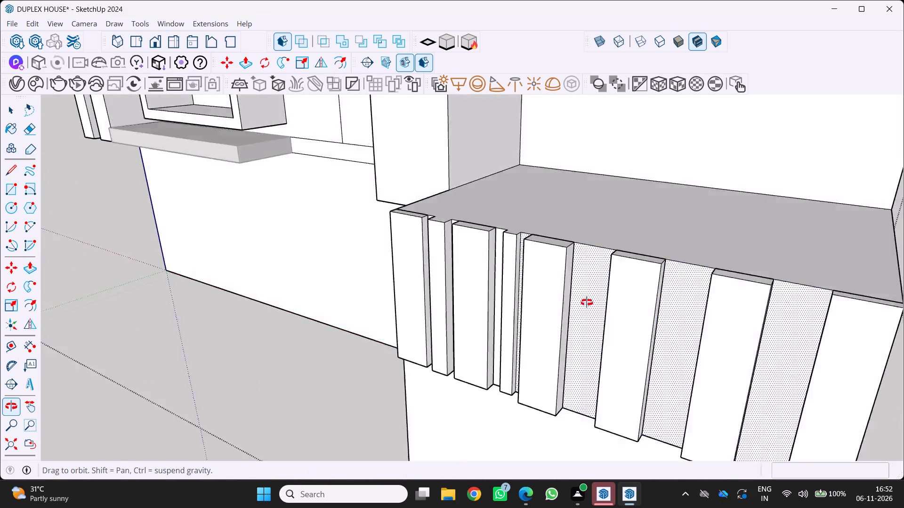
{"action": "middle_click_drag", "start_coordinate": [587, 302], "coordinate": [618, 277]}
{"action": "middle_click", "coordinate": [619, 276]}
{"action": "scroll", "coordinate": [677, 208], "scroll_direction": "down", "scroll_amount": 5}
{"action": "middle_click_drag", "start_coordinate": [662, 224], "coordinate": [648, 281]}
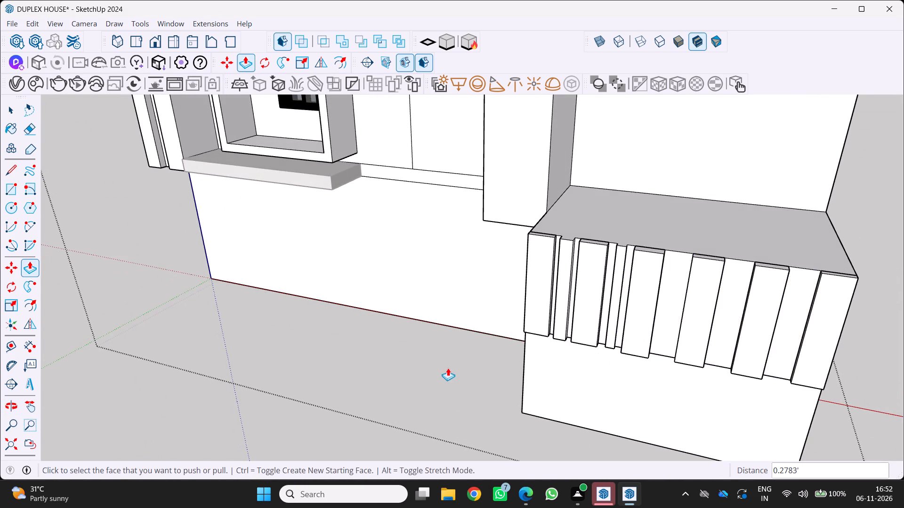
Draw a narrow full-height rectangle in the gap between the third and fourth strips of the panel.
{"action": "key", "text": "r"}
{"action": "scroll", "coordinate": [453, 351], "scroll_direction": "up", "scroll_amount": 3}
{"action": "middle_click_drag", "start_coordinate": [758, 297], "coordinate": [700, 312], "text": "shift"}
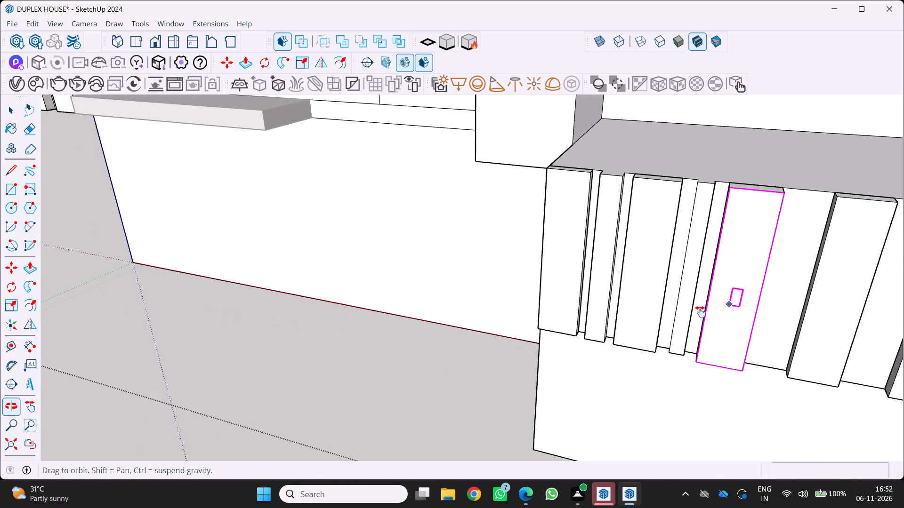
{"action": "middle_click_drag", "start_coordinate": [700, 312], "coordinate": [606, 298], "text": "shift"}
{"action": "middle_click", "coordinate": [603, 298], "text": "shift"}
{"action": "scroll", "coordinate": [600, 297], "scroll_direction": "down", "scroll_amount": 2, "text": "shift"}
{"action": "scroll", "coordinate": [688, 238], "scroll_direction": "up", "scroll_amount": 4}
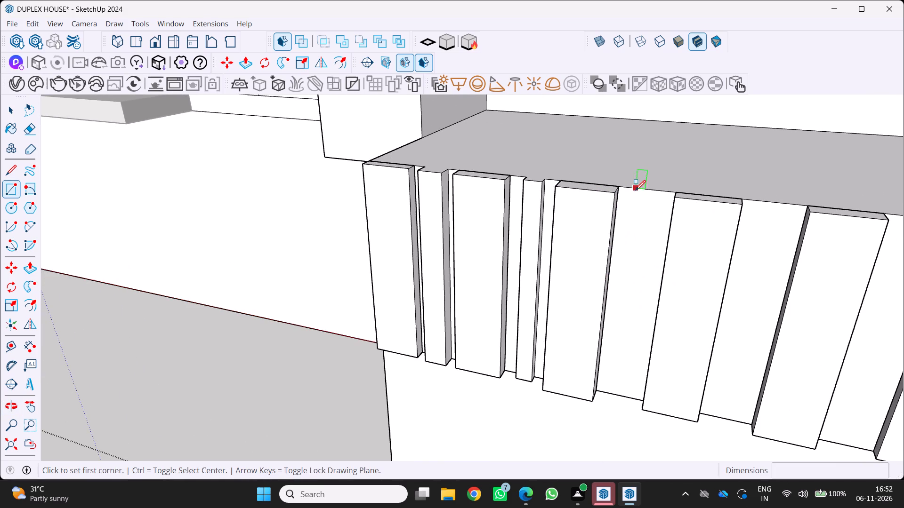
{"action": "left_click", "coordinate": [635, 190]}
{"action": "scroll", "coordinate": [622, 389], "scroll_direction": "up", "scroll_amount": 3}
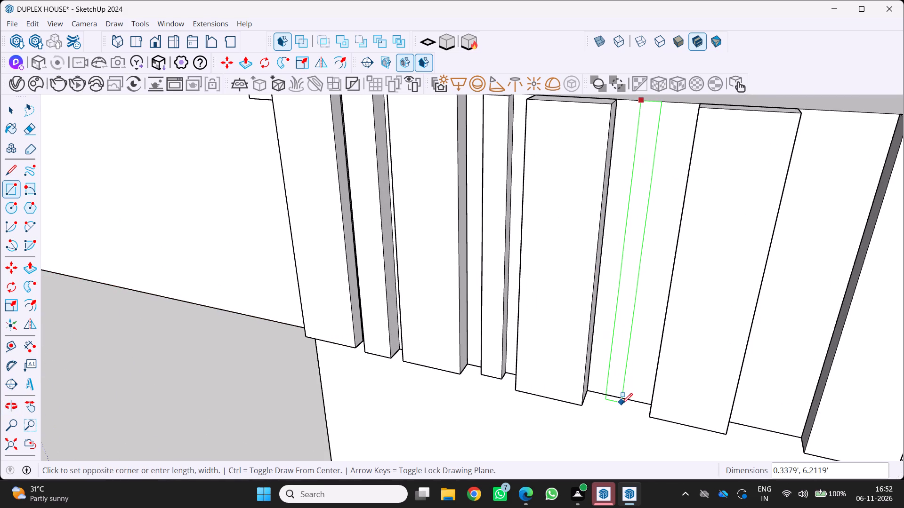
{"action": "left_click", "coordinate": [631, 397]}
Push/Pull the narrow rectangle between the third and fourth strips outward about 0.10'.
{"action": "scroll", "coordinate": [620, 328], "scroll_direction": "down", "scroll_amount": 5}
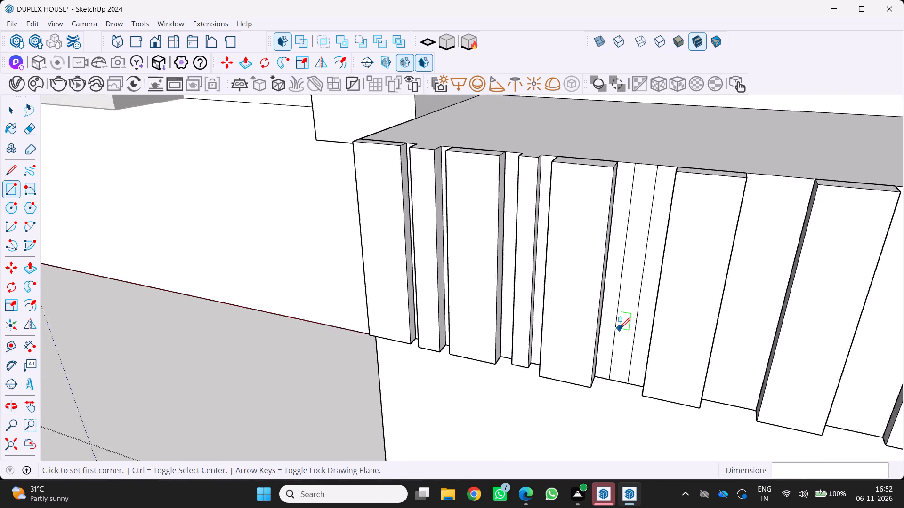
{"action": "key", "text": "p"}
{"action": "left_click", "coordinate": [636, 254]}
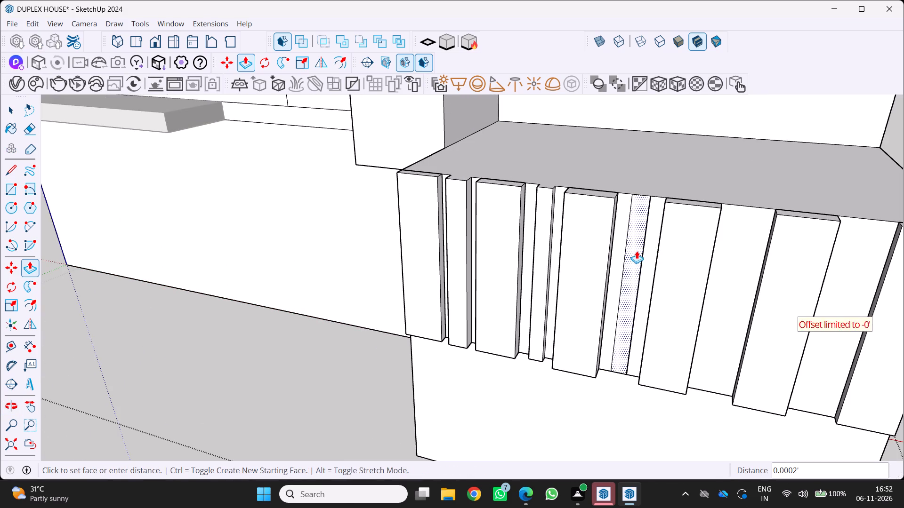
{"action": "scroll", "coordinate": [637, 245], "scroll_direction": "down", "scroll_amount": 1}
{"action": "middle_click", "coordinate": [637, 245]}
{"action": "middle_click", "coordinate": [637, 245]}
{"action": "middle_click_drag", "start_coordinate": [634, 248], "coordinate": [628, 281]}
{"action": "scroll", "coordinate": [369, 363], "scroll_direction": "down", "scroll_amount": 5}
{"action": "middle_click_drag", "start_coordinate": [388, 355], "coordinate": [468, 295]}
{"action": "scroll", "coordinate": [466, 296], "scroll_direction": "up", "scroll_amount": 1}
{"action": "scroll", "coordinate": [536, 270], "scroll_direction": "up", "scroll_amount": 1}
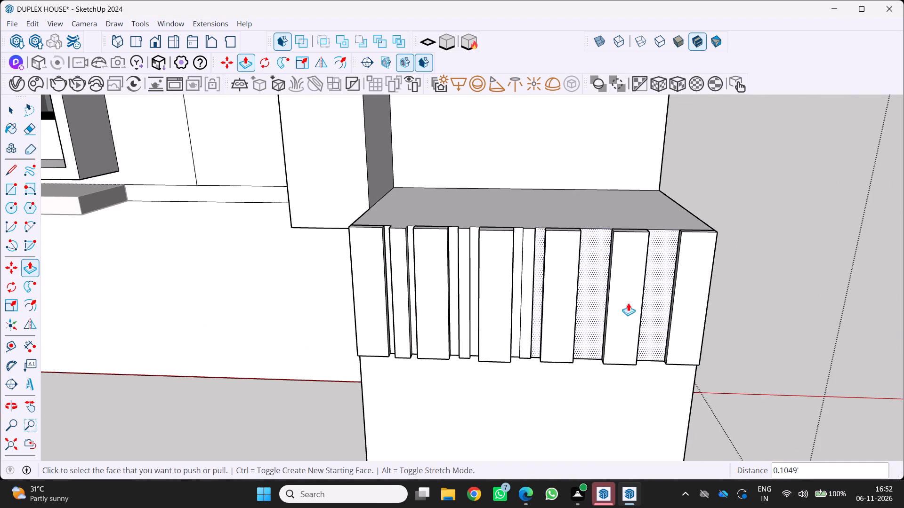
Draw a narrow full-height rectangle of about 0.43' by 6.09' in the gap between the fourth and fifth strips.
{"action": "scroll", "coordinate": [592, 283], "scroll_direction": "down", "scroll_amount": 4}
{"action": "scroll", "coordinate": [599, 286], "scroll_direction": "up", "scroll_amount": 1}
{"action": "middle_click_drag", "start_coordinate": [598, 286], "coordinate": [568, 325]}
{"action": "scroll", "coordinate": [579, 305], "scroll_direction": "up", "scroll_amount": 2}
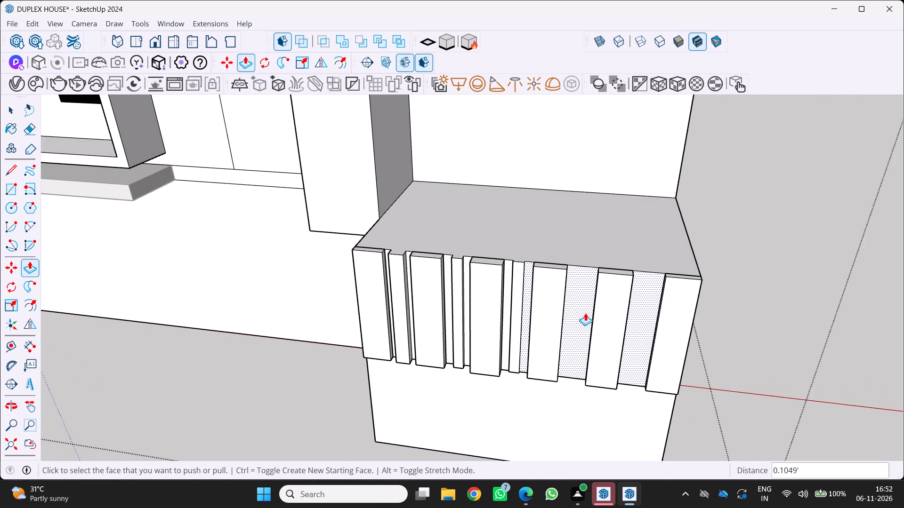
{"action": "key", "text": "r"}
{"action": "scroll", "coordinate": [565, 317], "scroll_direction": "up", "scroll_amount": 3}
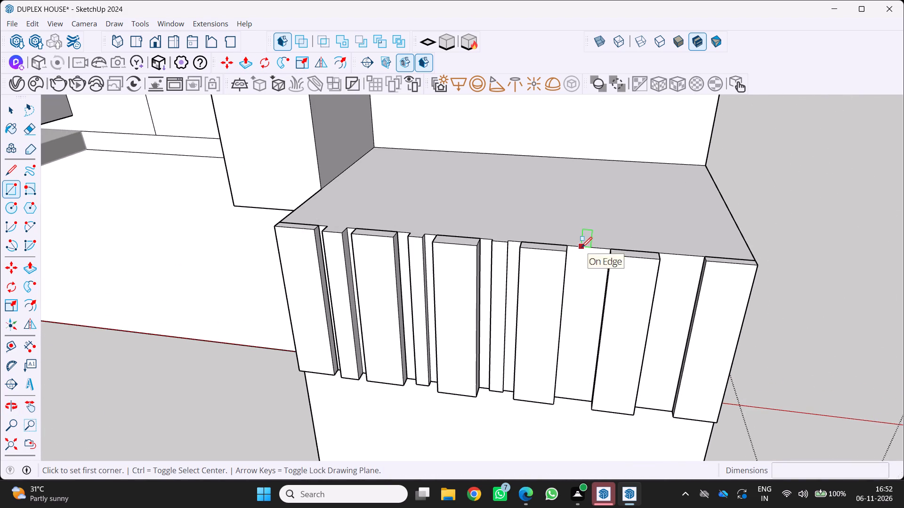
{"action": "left_click", "coordinate": [581, 247]}
{"action": "scroll", "coordinate": [571, 397], "scroll_direction": "up", "scroll_amount": 3}
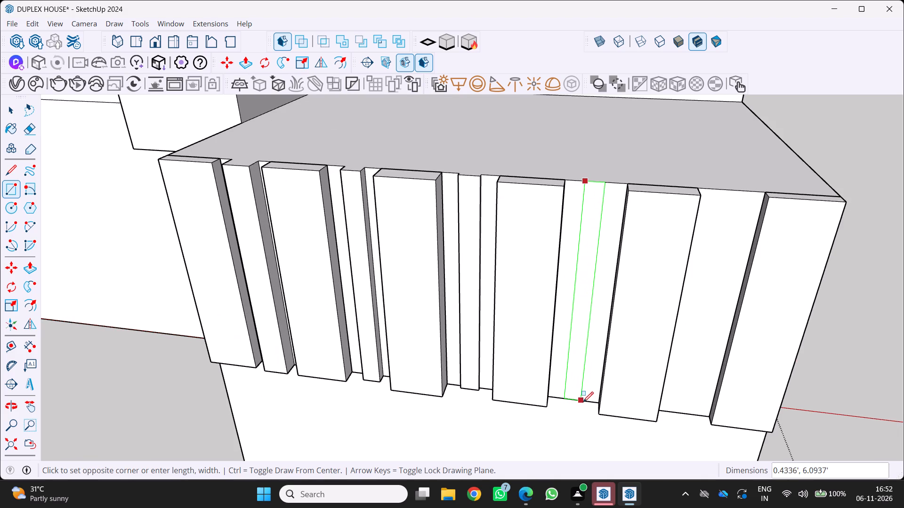
{"action": "left_click", "coordinate": [579, 398]}
Push/Pull the narrow rectangle between the fourth and fifth strips outward about 0.16'.
{"action": "key", "text": "p"}
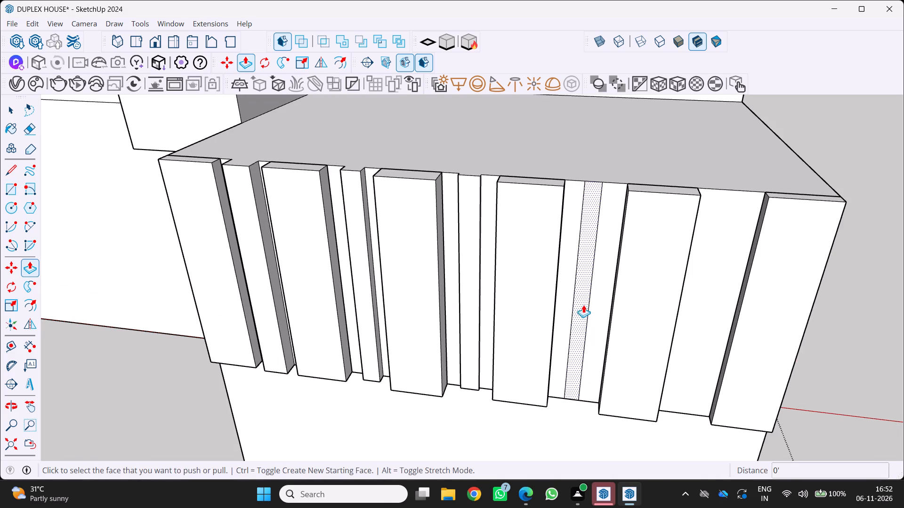
{"action": "left_click", "coordinate": [580, 299]}
{"action": "scroll", "coordinate": [581, 298], "scroll_direction": "down", "scroll_amount": 4}
{"action": "middle_click_drag", "start_coordinate": [570, 300], "coordinate": [553, 330]}
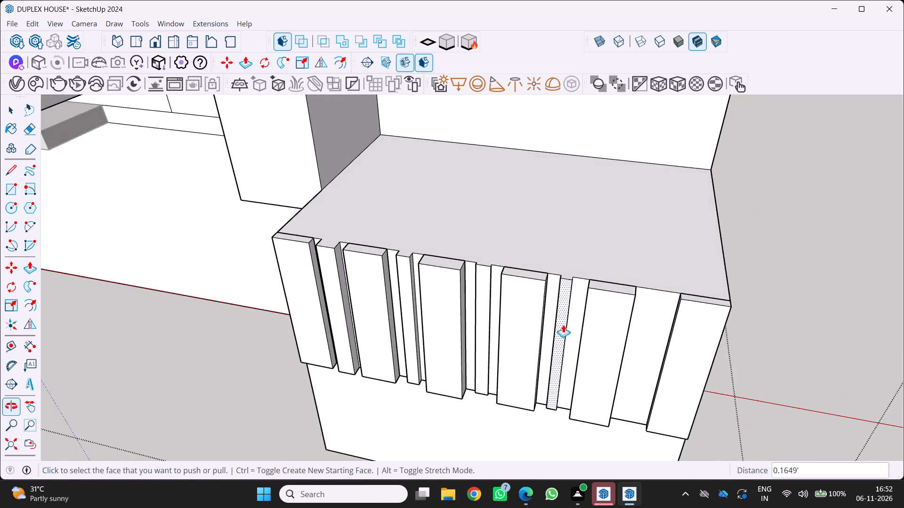
{"action": "scroll", "coordinate": [580, 303], "scroll_direction": "up", "scroll_amount": 6}
{"action": "middle_click_drag", "start_coordinate": [557, 302], "coordinate": [457, 338]}
{"action": "middle_click", "coordinate": [457, 338]}
{"action": "scroll", "coordinate": [457, 338], "scroll_direction": "down", "scroll_amount": 9}
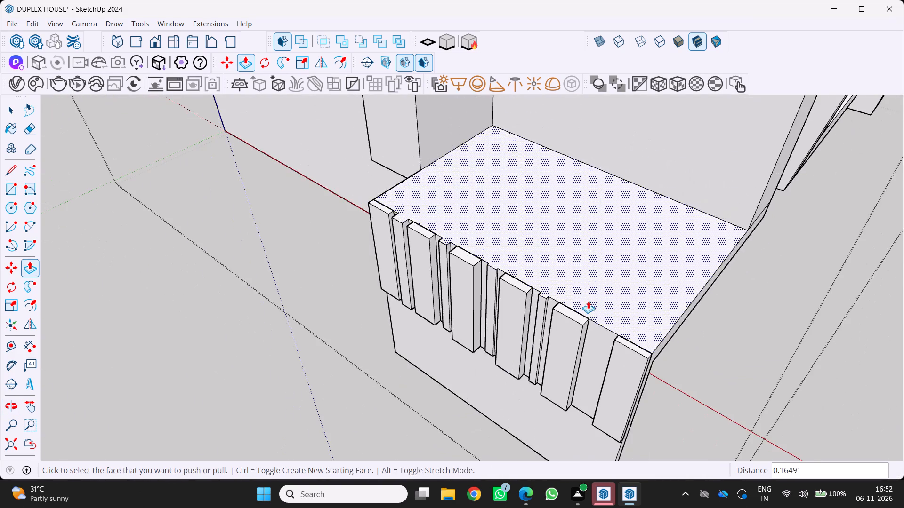
Draw a narrow full-height rectangle of about 0.52' by 6.09' in the gap between the fifth and last strips.
{"action": "middle_click_drag", "start_coordinate": [584, 317], "coordinate": [702, 234]}
{"action": "middle_click", "coordinate": [703, 233]}
{"action": "middle_click", "coordinate": [703, 233]}
{"action": "scroll", "coordinate": [447, 336], "scroll_direction": "down", "scroll_amount": 2}
{"action": "middle_click_drag", "start_coordinate": [445, 338], "coordinate": [565, 270]}
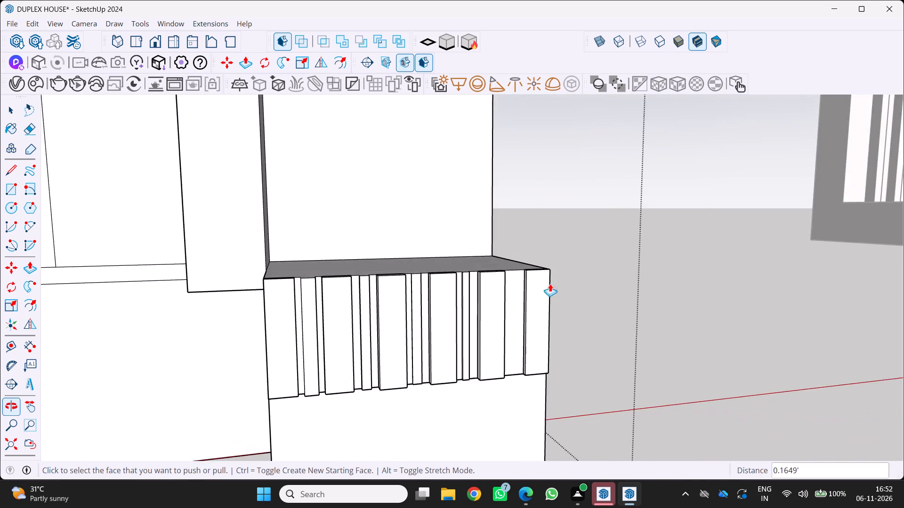
{"action": "scroll", "coordinate": [537, 287], "scroll_direction": "up", "scroll_amount": 3}
{"action": "key", "text": "r"}
{"action": "scroll", "coordinate": [463, 277], "scroll_direction": "up", "scroll_amount": 1}
{"action": "scroll", "coordinate": [540, 266], "scroll_direction": "up", "scroll_amount": 2}
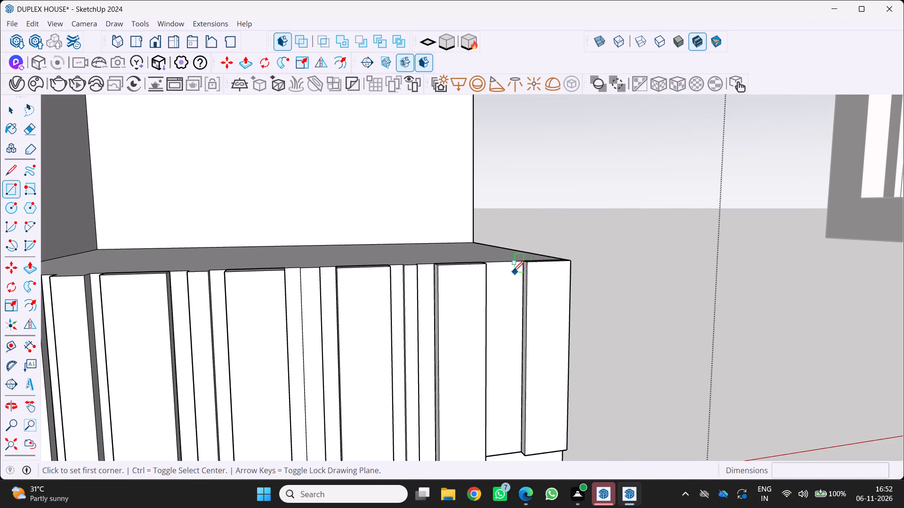
{"action": "left_click_drag", "start_coordinate": [498, 265], "coordinate": [508, 266]}
{"action": "scroll", "coordinate": [530, 309], "scroll_direction": "down", "scroll_amount": 4}
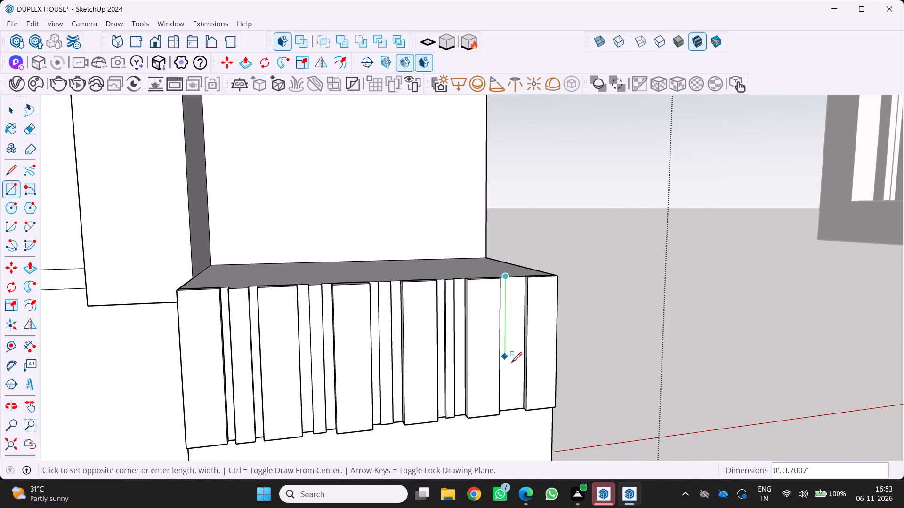
{"action": "scroll", "coordinate": [517, 409], "scroll_direction": "up", "scroll_amount": 2}
{"action": "left_click", "coordinate": [513, 408]}
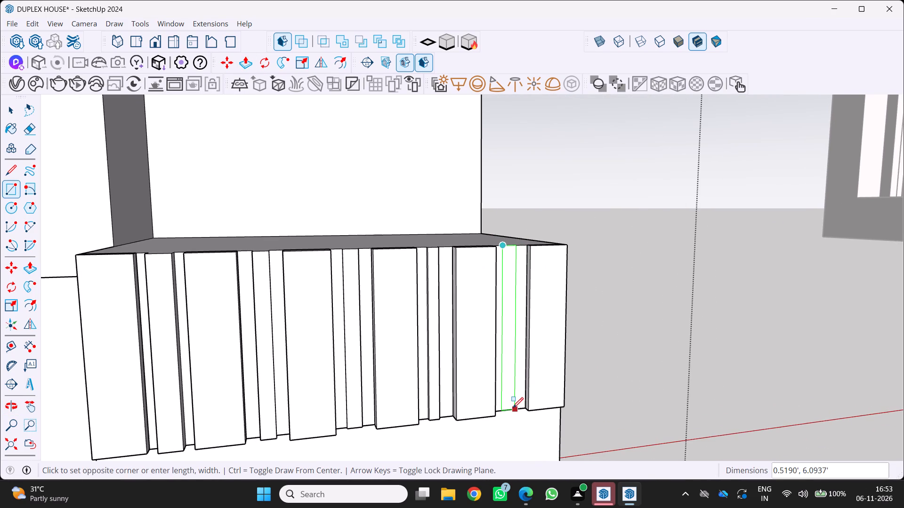
Push/Pull the narrow rectangle between the fifth and last strips outward about 0.46'.
{"action": "scroll", "coordinate": [513, 406], "scroll_direction": "down", "scroll_amount": 5}
{"action": "middle_click_drag", "start_coordinate": [509, 400], "coordinate": [466, 420]}
{"action": "scroll", "coordinate": [477, 359], "scroll_direction": "up", "scroll_amount": 3}
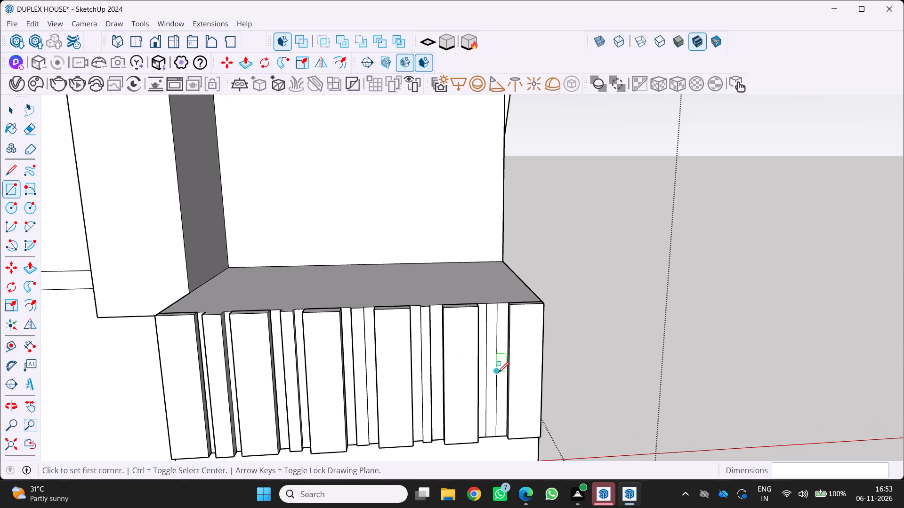
{"action": "key", "text": "p"}
{"action": "scroll", "coordinate": [500, 365], "scroll_direction": "up", "scroll_amount": 3}
{"action": "left_click_drag", "start_coordinate": [492, 350], "coordinate": [495, 355]}
{"action": "scroll", "coordinate": [495, 355], "scroll_direction": "down", "scroll_amount": 5}
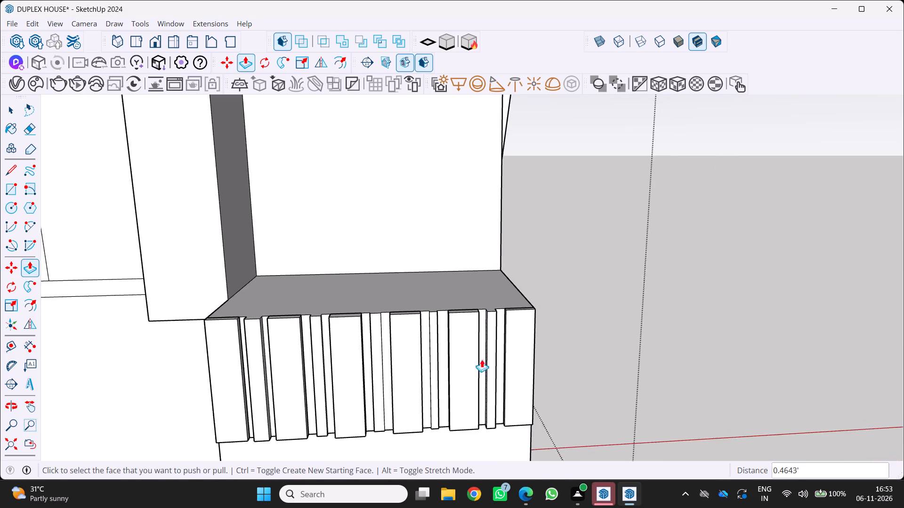
Examine the whole house from several sides, including the strip panel, the window side and the front elevation.
{"action": "scroll", "coordinate": [428, 362], "scroll_direction": "down", "scroll_amount": 4}
{"action": "scroll", "coordinate": [350, 389], "scroll_direction": "down", "scroll_amount": 4}
{"action": "middle_click_drag", "start_coordinate": [337, 385], "coordinate": [504, 277]}
{"action": "middle_click_drag", "start_coordinate": [491, 289], "coordinate": [508, 334]}
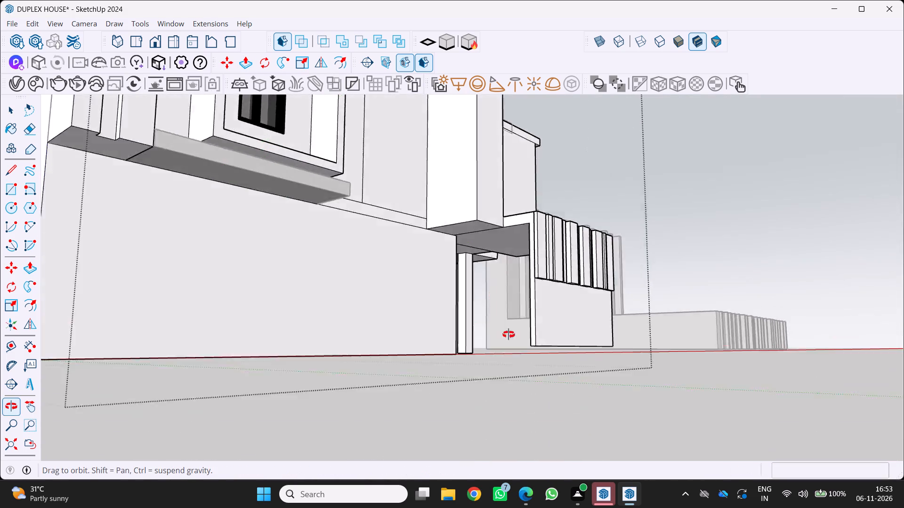
{"action": "middle_click_drag", "start_coordinate": [508, 334], "coordinate": [552, 380]}
{"action": "scroll", "coordinate": [542, 344], "scroll_direction": "down", "scroll_amount": 5}
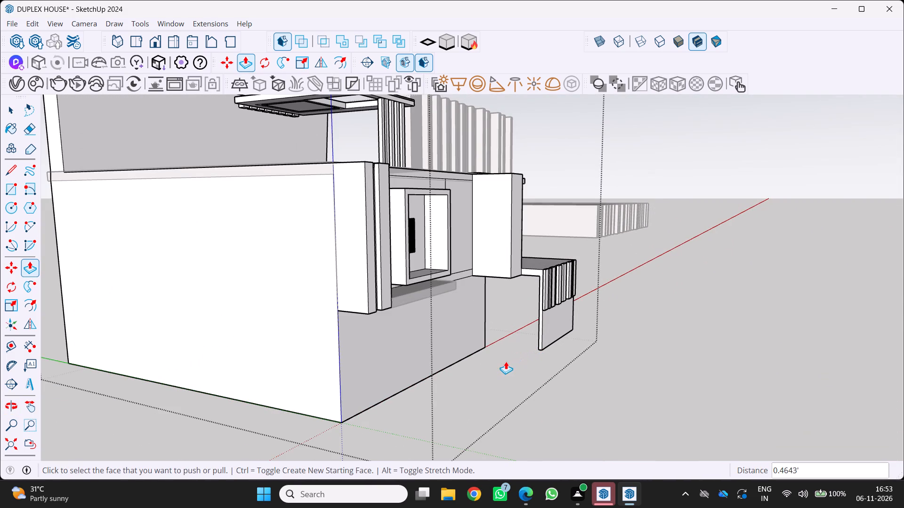
{"action": "middle_click_drag", "start_coordinate": [504, 362], "coordinate": [366, 368]}
{"action": "scroll", "coordinate": [490, 368], "scroll_direction": "down", "scroll_amount": 1}
{"action": "middle_click_drag", "start_coordinate": [365, 368], "coordinate": [364, 363]}
{"action": "scroll", "coordinate": [443, 302], "scroll_direction": "down", "scroll_amount": 5}
{"action": "middle_click_drag", "start_coordinate": [443, 306], "coordinate": [239, 330]}
{"action": "scroll", "coordinate": [239, 330], "scroll_direction": "up", "scroll_amount": 1}
{"action": "middle_click_drag", "start_coordinate": [239, 330], "coordinate": [239, 330]}
{"action": "middle_click_drag", "start_coordinate": [420, 309], "coordinate": [212, 303]}
{"action": "middle_click_drag", "start_coordinate": [339, 284], "coordinate": [198, 226]}
{"action": "scroll", "coordinate": [337, 284], "scroll_direction": "up", "scroll_amount": 1}
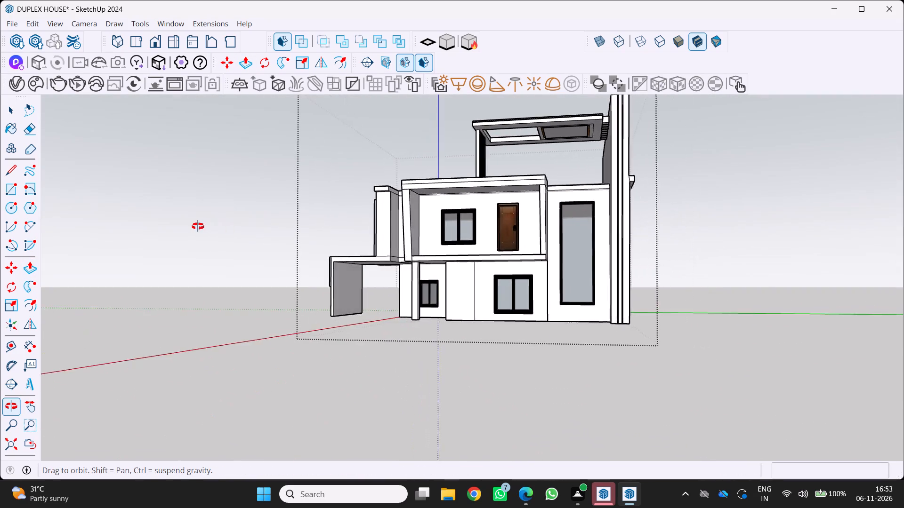
{"action": "middle_click_drag", "start_coordinate": [198, 226], "coordinate": [167, 246]}
{"action": "middle_click", "coordinate": [167, 246]}
{"action": "scroll", "coordinate": [167, 239], "scroll_direction": "down", "scroll_amount": 4}
{"action": "middle_click_drag", "start_coordinate": [167, 239], "coordinate": [418, 314]}
{"action": "middle_click", "coordinate": [313, 316]}
{"action": "middle_click", "coordinate": [313, 316]}
{"action": "middle_click_drag", "start_coordinate": [314, 315], "coordinate": [355, 320]}
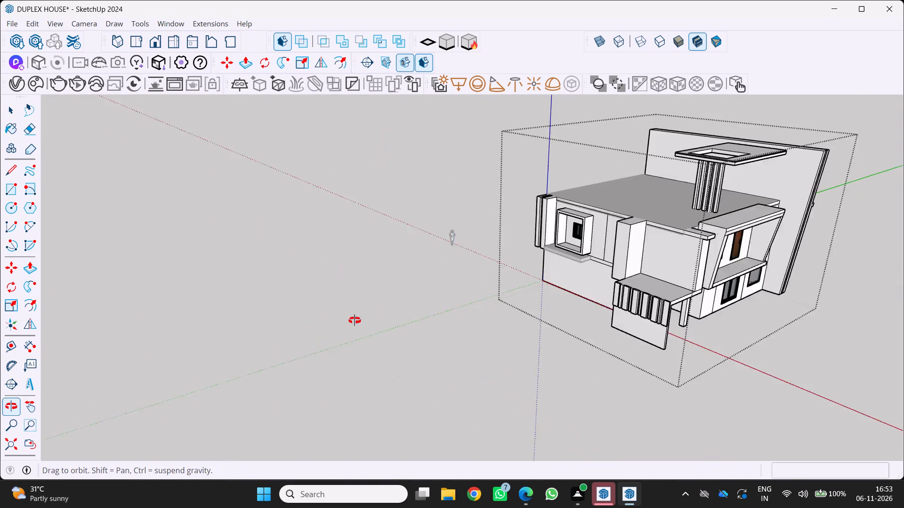
{"action": "middle_click_drag", "start_coordinate": [355, 320], "coordinate": [620, 309]}
{"action": "middle_click", "coordinate": [620, 304]}
{"action": "scroll", "coordinate": [532, 214], "scroll_direction": "up", "scroll_amount": 3}
{"action": "middle_click_drag", "start_coordinate": [524, 216], "coordinate": [603, 262]}
{"action": "scroll", "coordinate": [603, 262], "scroll_direction": "up", "scroll_amount": 4}
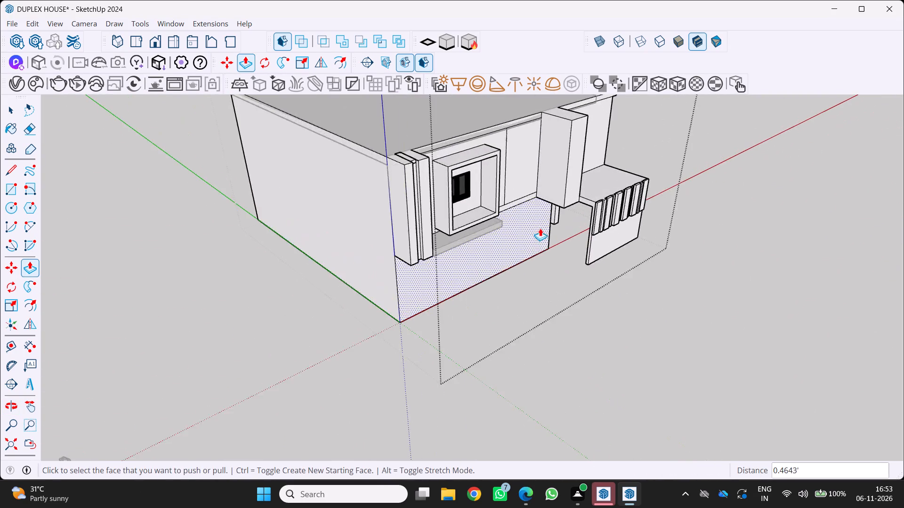
{"action": "middle_click_drag", "start_coordinate": [529, 233], "coordinate": [663, 224]}
{"action": "middle_click", "coordinate": [663, 223]}
{"action": "scroll", "coordinate": [508, 247], "scroll_direction": "up", "scroll_amount": 11}
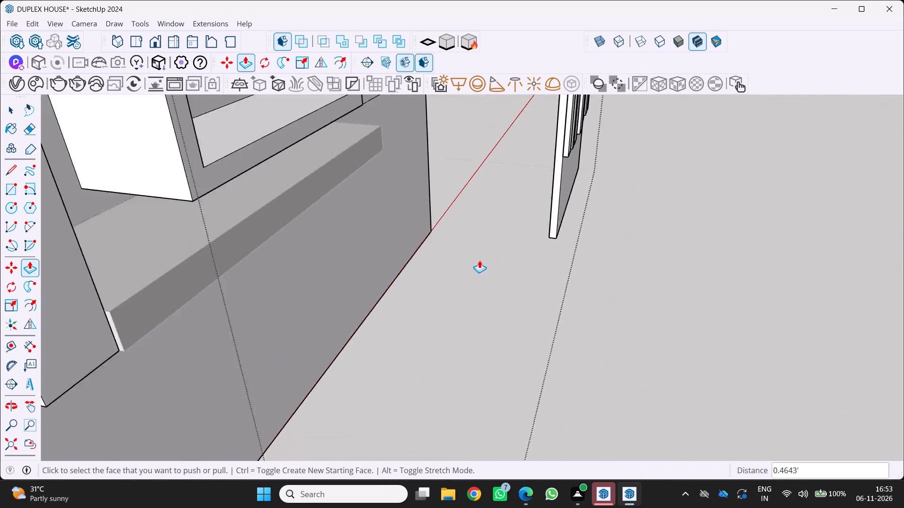
{"action": "middle_click_drag", "start_coordinate": [480, 260], "coordinate": [615, 250]}
{"action": "middle_click", "coordinate": [615, 250]}
{"action": "middle_click_drag", "start_coordinate": [615, 250], "coordinate": [605, 248]}
{"action": "scroll", "coordinate": [613, 246], "scroll_direction": "down", "scroll_amount": 1}
{"action": "middle_click_drag", "start_coordinate": [590, 253], "coordinate": [432, 282]}
{"action": "scroll", "coordinate": [444, 275], "scroll_direction": "down", "scroll_amount": 11}
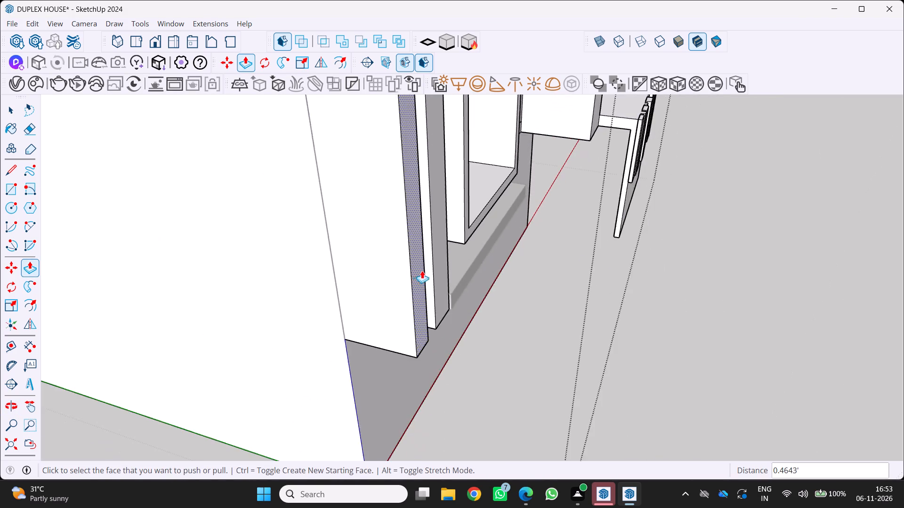
{"action": "scroll", "coordinate": [424, 278], "scroll_direction": "down", "scroll_amount": 5}
{"action": "middle_click_drag", "start_coordinate": [441, 298], "coordinate": [287, 259]}
{"action": "scroll", "coordinate": [338, 275], "scroll_direction": "down", "scroll_amount": 6}
{"action": "middle_click_drag", "start_coordinate": [389, 335], "coordinate": [344, 328]}
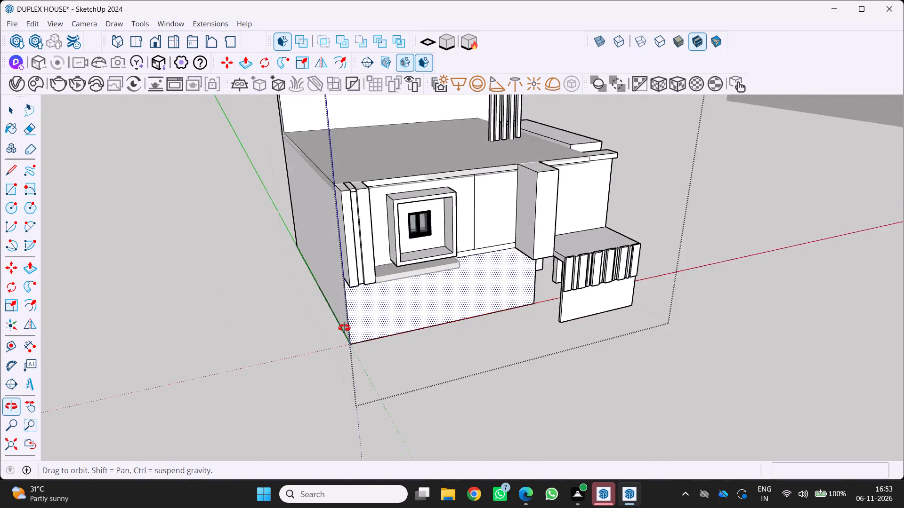
{"action": "middle_click_drag", "start_coordinate": [344, 328], "coordinate": [277, 327]}
{"action": "middle_click", "coordinate": [276, 329]}
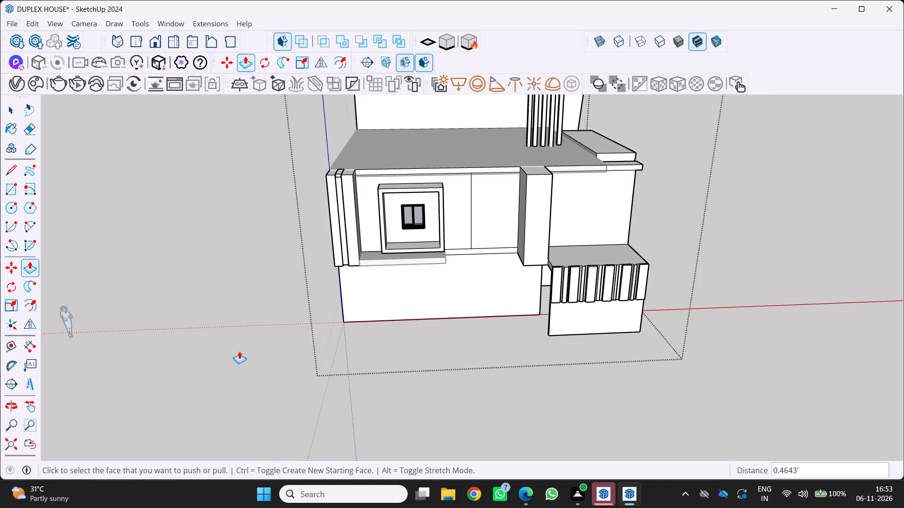
Draw a line across the panel's narrow end face, level with the bottom of the vertical strips.
{"action": "scroll", "coordinate": [380, 348], "scroll_direction": "up", "scroll_amount": 3}
{"action": "middle_click_drag", "start_coordinate": [466, 353], "coordinate": [609, 378]}
{"action": "scroll", "coordinate": [592, 253], "scroll_direction": "up", "scroll_amount": 3}
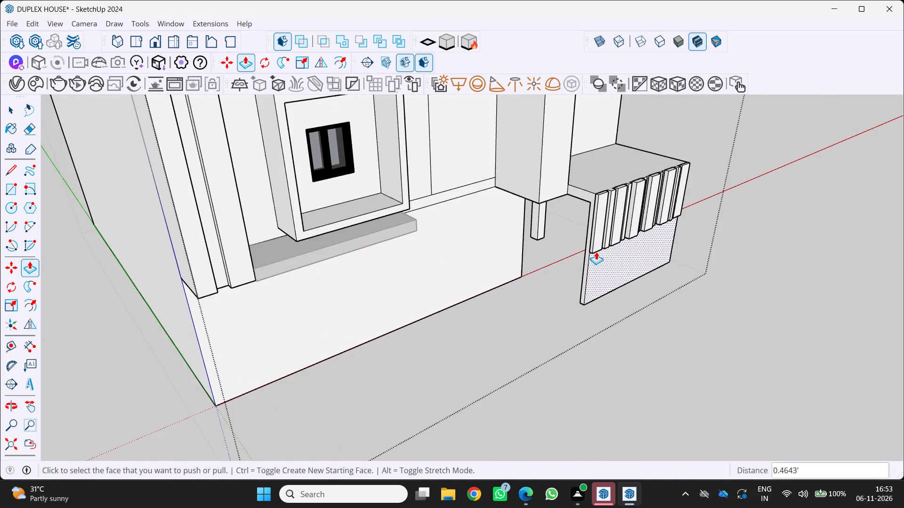
{"action": "scroll", "coordinate": [565, 257], "scroll_direction": "up", "scroll_amount": 1}
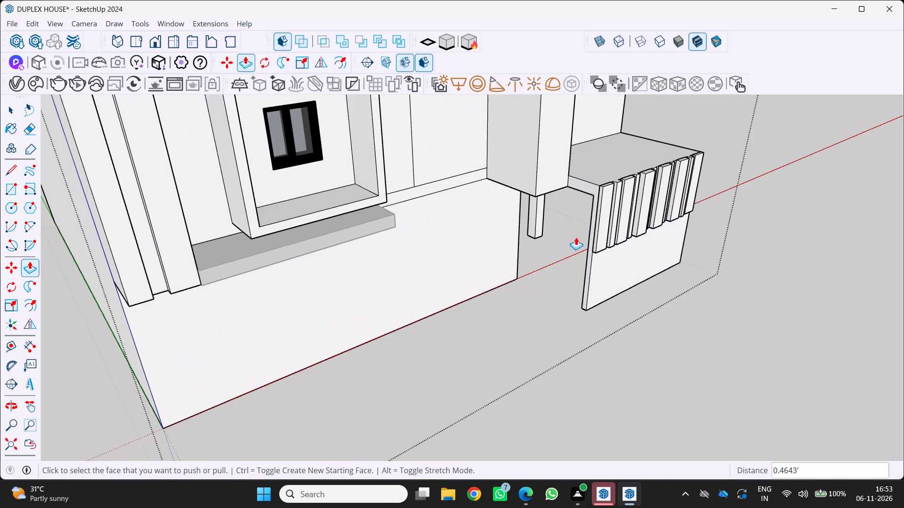
{"action": "scroll", "coordinate": [570, 245], "scroll_direction": "up", "scroll_amount": 3}
{"action": "key", "text": "l"}
{"action": "scroll", "coordinate": [559, 267], "scroll_direction": "up", "scroll_amount": 4}
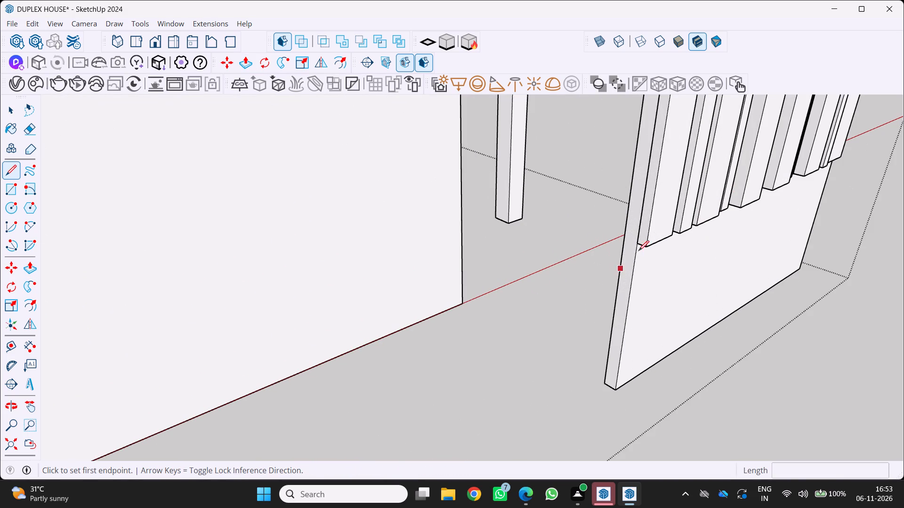
{"action": "left_click_drag", "start_coordinate": [634, 247], "coordinate": [629, 244]}
{"action": "left_click", "coordinate": [621, 241]}
Push/Pull the panel's lower end face about 34.56' along the front of the house to form a low wall.
{"action": "scroll", "coordinate": [613, 264], "scroll_direction": "down", "scroll_amount": 3}
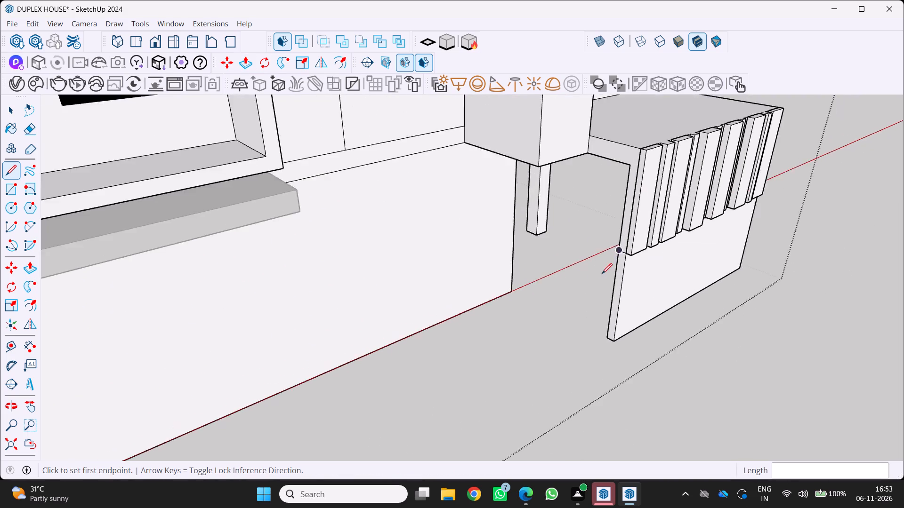
{"action": "scroll", "coordinate": [602, 274], "scroll_direction": "down", "scroll_amount": 8}
{"action": "middle_click_drag", "start_coordinate": [581, 280], "coordinate": [525, 268]}
{"action": "middle_click", "coordinate": [525, 268]}
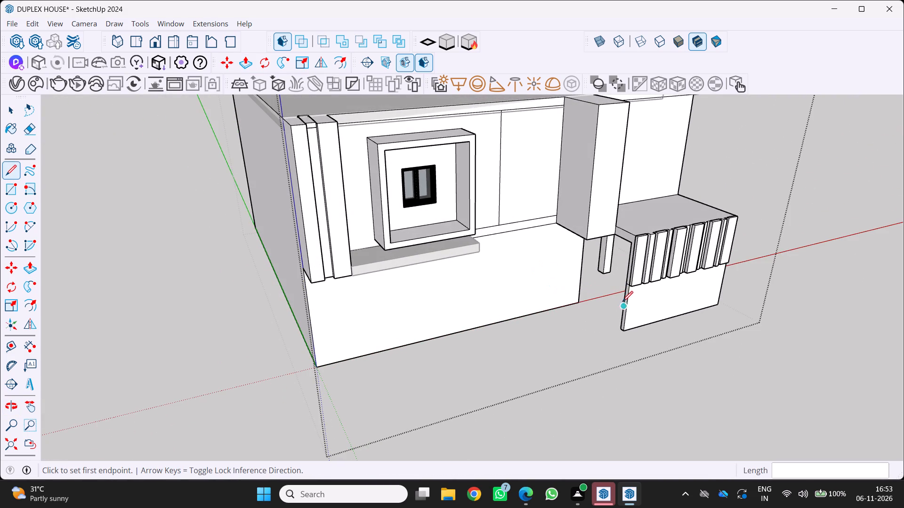
{"action": "key", "text": "p"}
{"action": "scroll", "coordinate": [632, 300], "scroll_direction": "up", "scroll_amount": 7}
{"action": "middle_click_drag", "start_coordinate": [613, 310], "coordinate": [652, 329]}
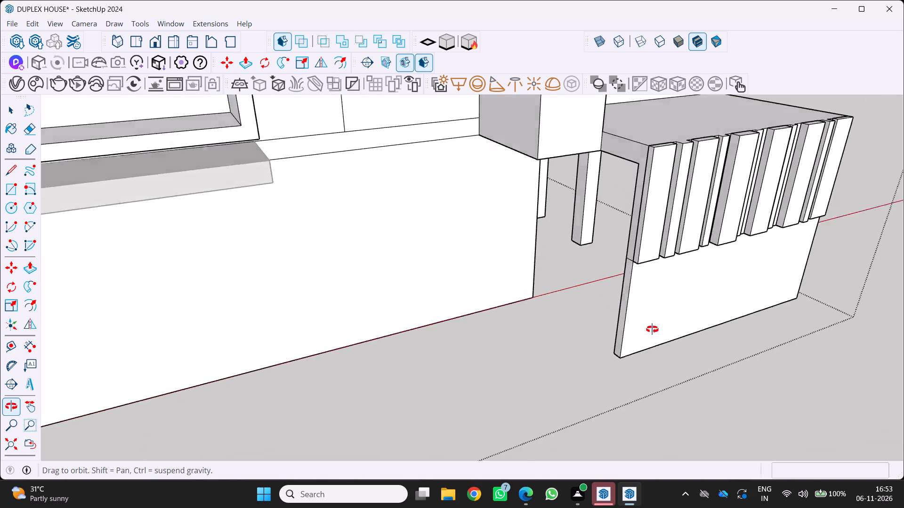
{"action": "middle_click_drag", "start_coordinate": [652, 329], "coordinate": [683, 328]}
{"action": "middle_click", "coordinate": [683, 328]}
{"action": "scroll", "coordinate": [637, 299], "scroll_direction": "up", "scroll_amount": 4}
{"action": "left_click", "coordinate": [596, 271]}
{"action": "scroll", "coordinate": [450, 305], "scroll_direction": "down", "scroll_amount": 5}
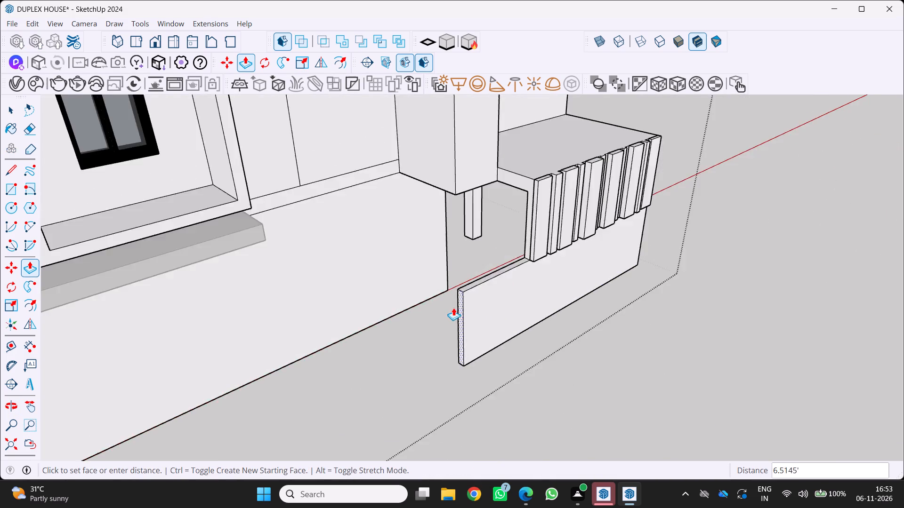
{"action": "scroll", "coordinate": [453, 308], "scroll_direction": "down", "scroll_amount": 11}
{"action": "scroll", "coordinate": [330, 373], "scroll_direction": "up", "scroll_amount": 1}
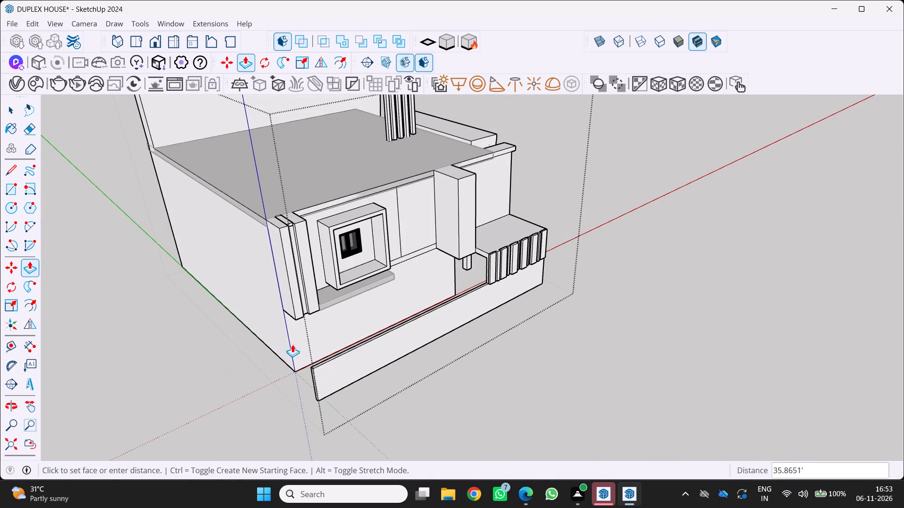
{"action": "left_click", "coordinate": [277, 335]}
Examine the extended low wall and the house from the side, rear corner and front.
{"action": "scroll", "coordinate": [295, 385], "scroll_direction": "up", "scroll_amount": 2}
{"action": "middle_click_drag", "start_coordinate": [295, 384], "coordinate": [525, 348]}
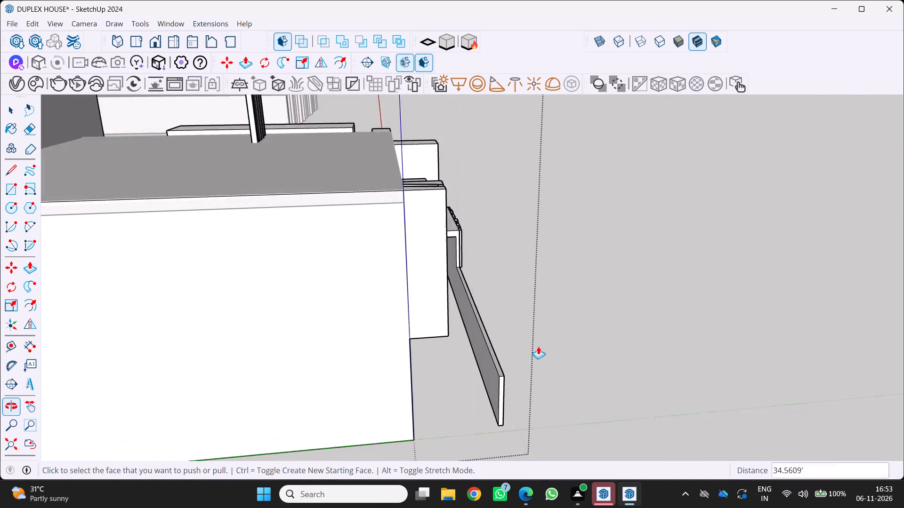
{"action": "scroll", "coordinate": [542, 353], "scroll_direction": "up", "scroll_amount": 3}
{"action": "middle_click_drag", "start_coordinate": [387, 415], "coordinate": [530, 359]}
{"action": "middle_click", "coordinate": [530, 359]}
{"action": "middle_click_drag", "start_coordinate": [504, 368], "coordinate": [408, 405]}
{"action": "scroll", "coordinate": [403, 402], "scroll_direction": "down", "scroll_amount": 9}
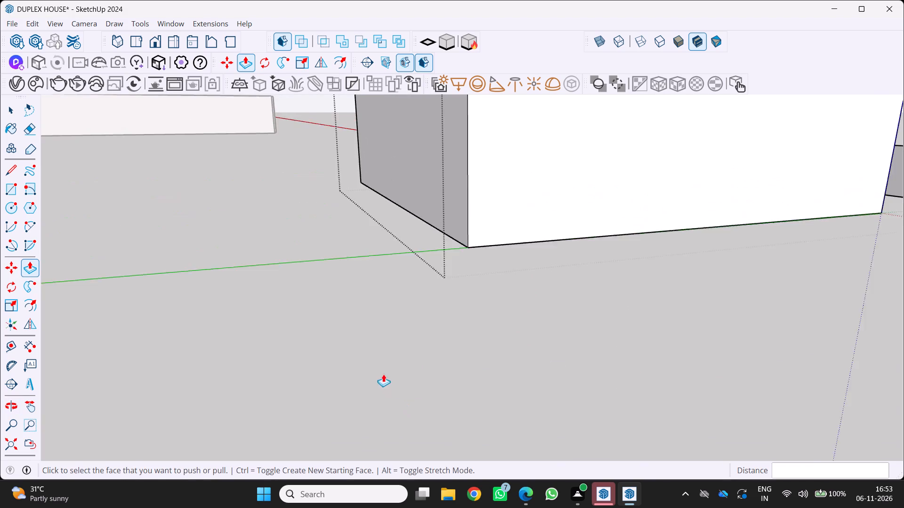
{"action": "scroll", "coordinate": [383, 374], "scroll_direction": "down", "scroll_amount": 16}
{"action": "scroll", "coordinate": [558, 360], "scroll_direction": "up", "scroll_amount": 8}
{"action": "middle_click_drag", "start_coordinate": [548, 270], "coordinate": [488, 249]}
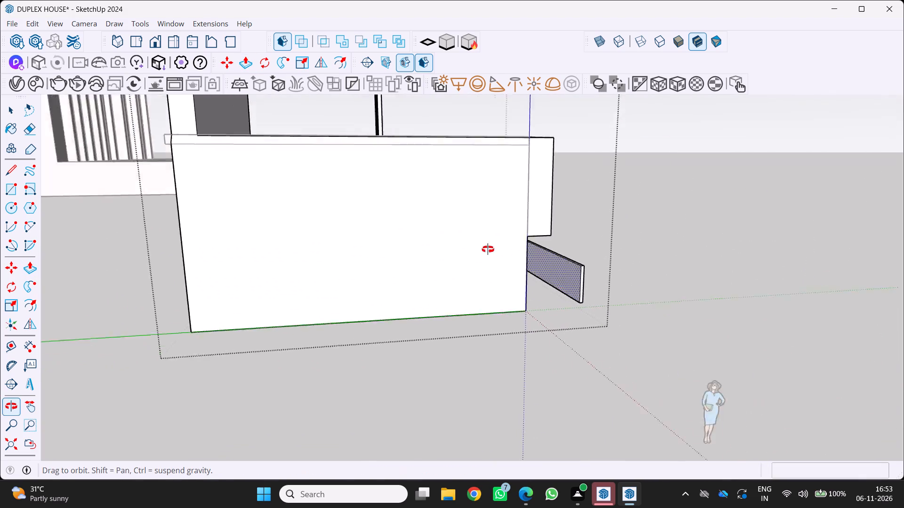
{"action": "middle_click_drag", "start_coordinate": [488, 249], "coordinate": [368, 233]}
{"action": "scroll", "coordinate": [523, 319], "scroll_direction": "up", "scroll_amount": 4}
{"action": "middle_click_drag", "start_coordinate": [623, 300], "coordinate": [390, 336]}
{"action": "scroll", "coordinate": [366, 340], "scroll_direction": "up", "scroll_amount": 1}
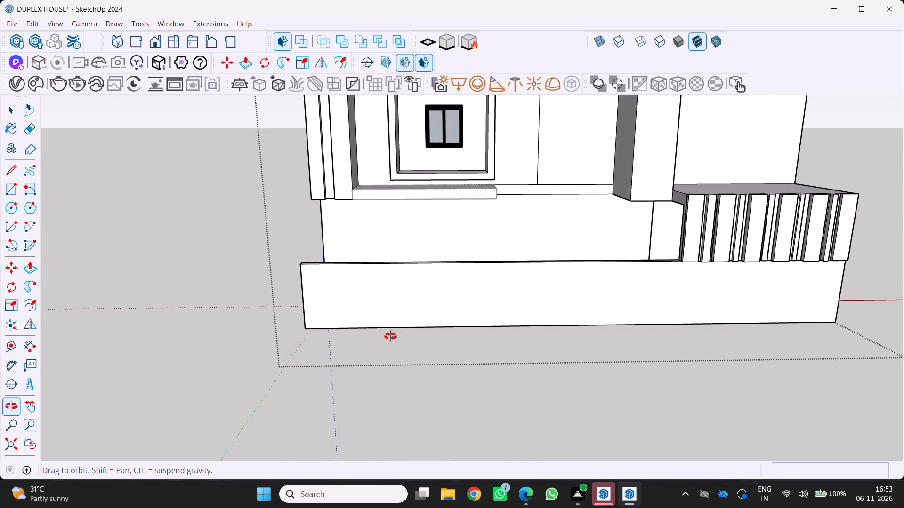
Draw a vertical line of about 6.09' on the low wall's inner face, close to its far end.
{"action": "middle_click_drag", "start_coordinate": [390, 336], "coordinate": [797, 388]}
{"action": "middle_click", "coordinate": [795, 387]}
{"action": "scroll", "coordinate": [710, 257], "scroll_direction": "up", "scroll_amount": 2}
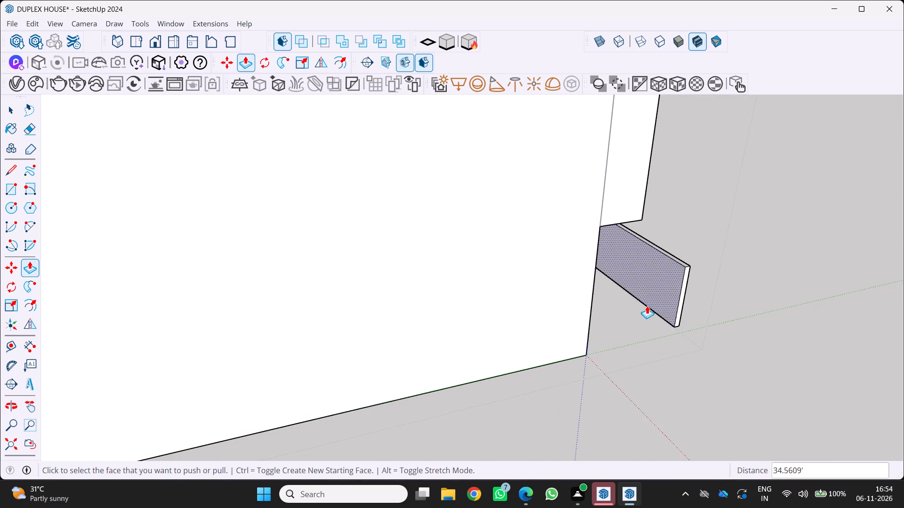
{"action": "key", "text": "l"}
{"action": "scroll", "coordinate": [636, 300], "scroll_direction": "up", "scroll_amount": 3}
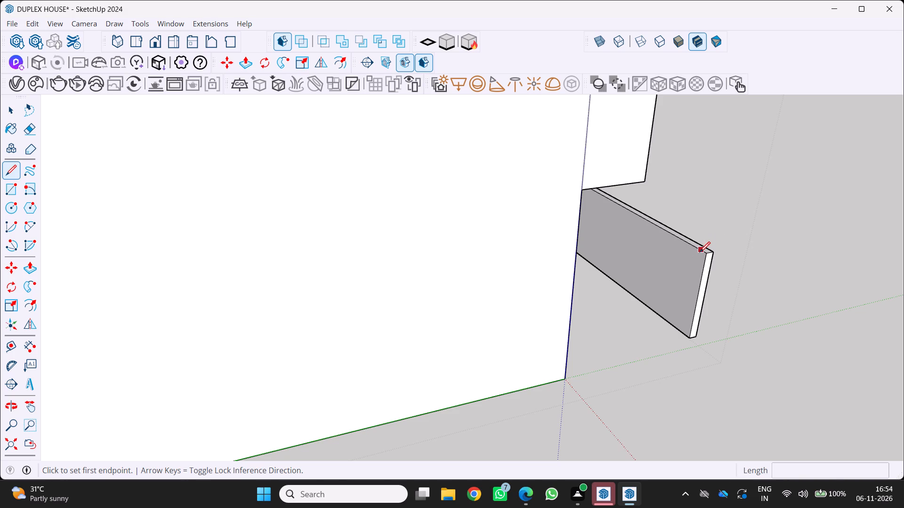
{"action": "left_click", "coordinate": [700, 252]}
{"action": "scroll", "coordinate": [678, 324], "scroll_direction": "up", "scroll_amount": 2}
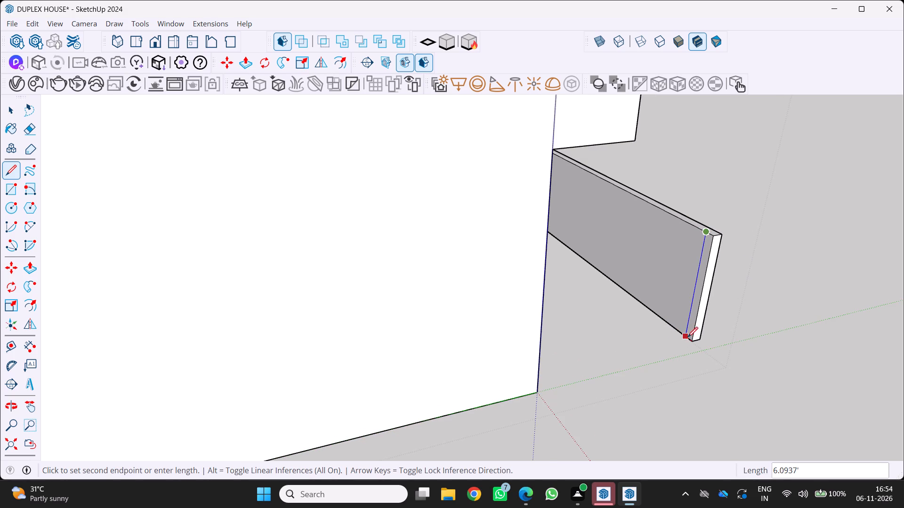
{"action": "left_click", "coordinate": [686, 336]}
{"action": "key", "text": "space"}
Push/Pull the narrow end strip on the inner face about 9.15' back to meet the house's side wall.
{"action": "scroll", "coordinate": [711, 300], "scroll_direction": "up", "scroll_amount": 1}
{"action": "middle_click_drag", "start_coordinate": [711, 300], "coordinate": [751, 327]}
{"action": "key", "text": "p"}
{"action": "scroll", "coordinate": [674, 262], "scroll_direction": "up", "scroll_amount": 1}
{"action": "left_click", "coordinate": [673, 262]}
{"action": "scroll", "coordinate": [561, 309], "scroll_direction": "down", "scroll_amount": 2}
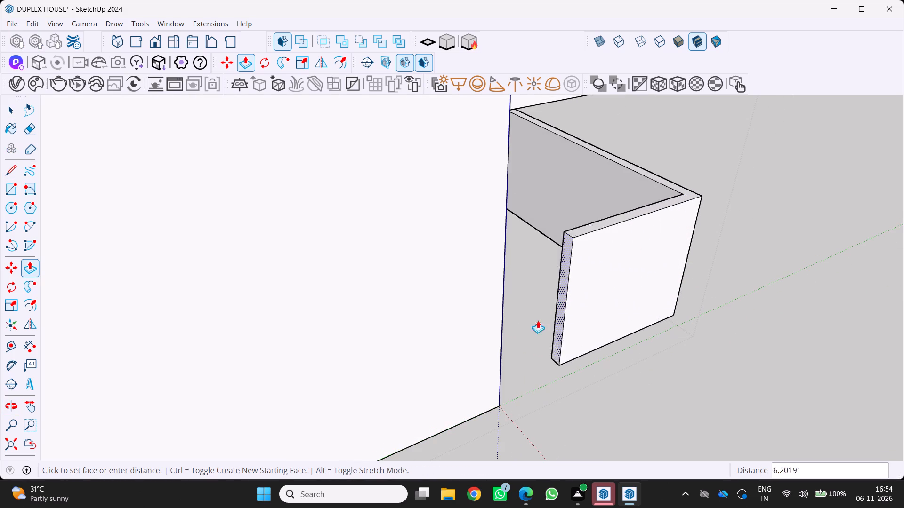
{"action": "scroll", "coordinate": [538, 320], "scroll_direction": "down", "scroll_amount": 2}
{"action": "middle_click_drag", "start_coordinate": [520, 331], "coordinate": [353, 288]}
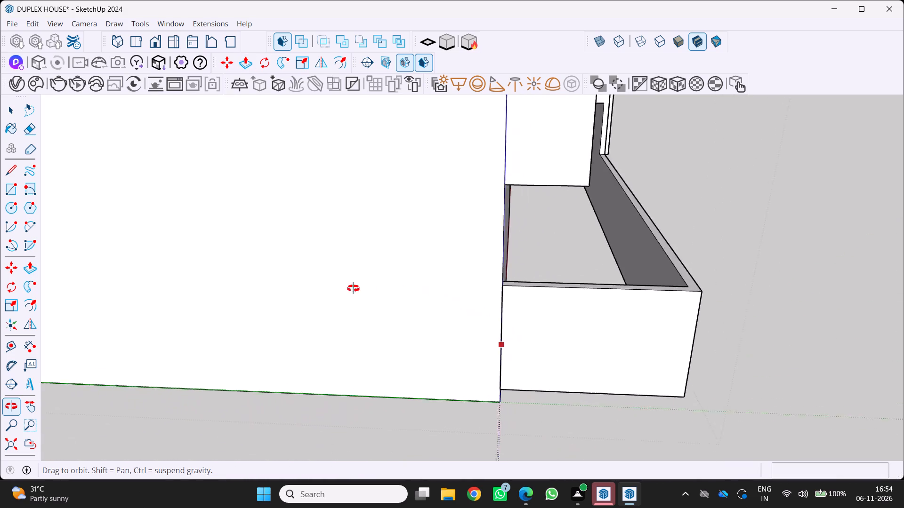
{"action": "middle_click_drag", "start_coordinate": [353, 288], "coordinate": [334, 297]}
{"action": "middle_click", "coordinate": [331, 299]}
{"action": "left_click", "coordinate": [492, 331]}
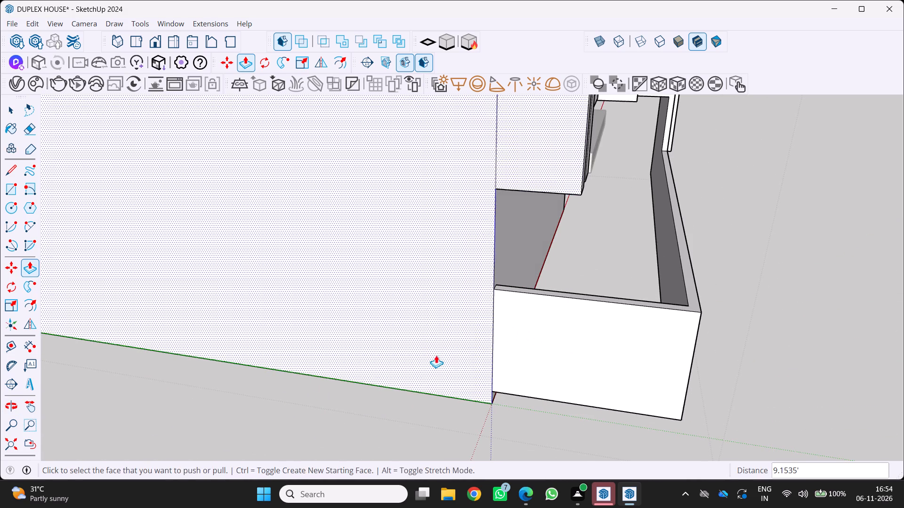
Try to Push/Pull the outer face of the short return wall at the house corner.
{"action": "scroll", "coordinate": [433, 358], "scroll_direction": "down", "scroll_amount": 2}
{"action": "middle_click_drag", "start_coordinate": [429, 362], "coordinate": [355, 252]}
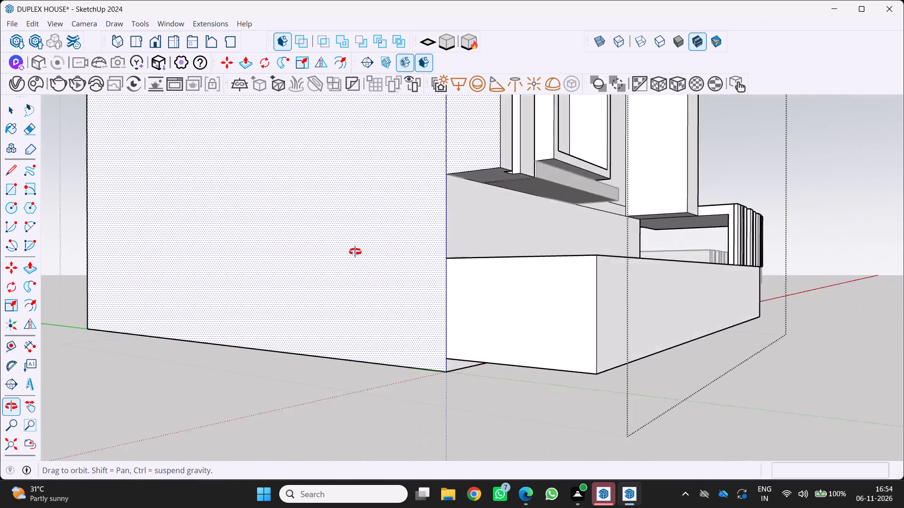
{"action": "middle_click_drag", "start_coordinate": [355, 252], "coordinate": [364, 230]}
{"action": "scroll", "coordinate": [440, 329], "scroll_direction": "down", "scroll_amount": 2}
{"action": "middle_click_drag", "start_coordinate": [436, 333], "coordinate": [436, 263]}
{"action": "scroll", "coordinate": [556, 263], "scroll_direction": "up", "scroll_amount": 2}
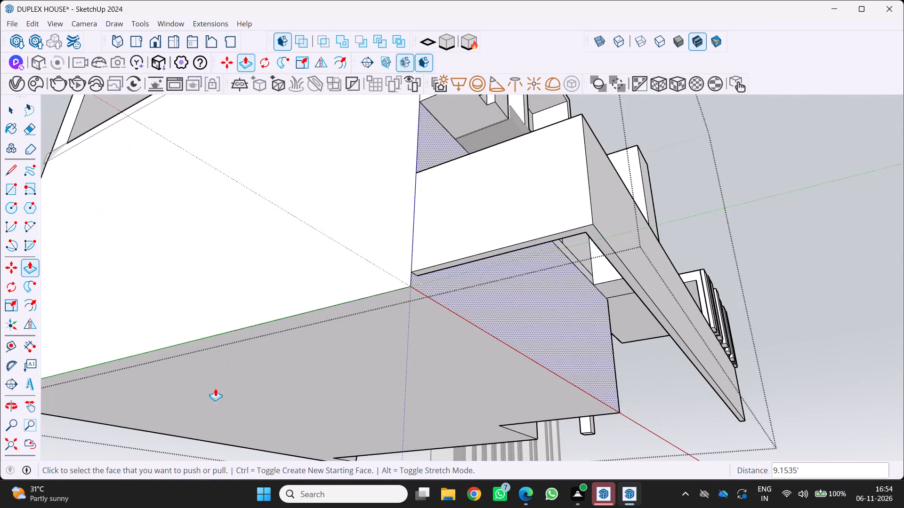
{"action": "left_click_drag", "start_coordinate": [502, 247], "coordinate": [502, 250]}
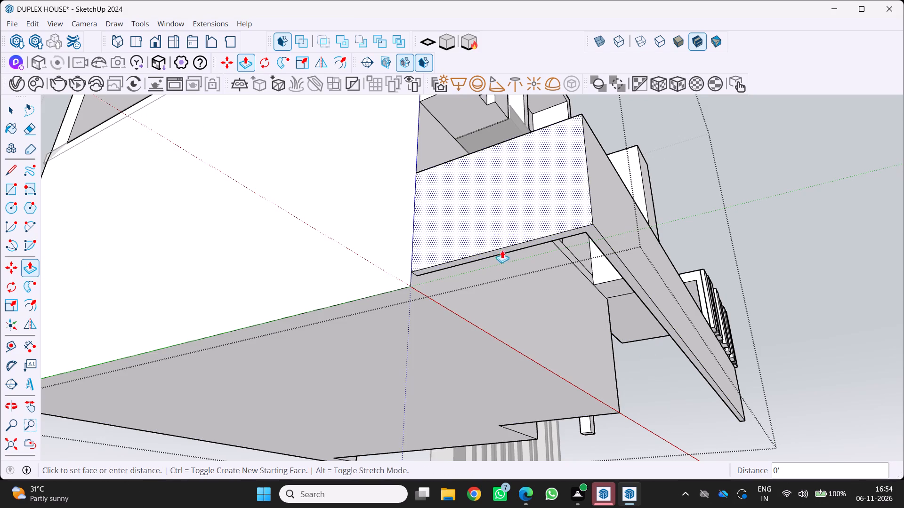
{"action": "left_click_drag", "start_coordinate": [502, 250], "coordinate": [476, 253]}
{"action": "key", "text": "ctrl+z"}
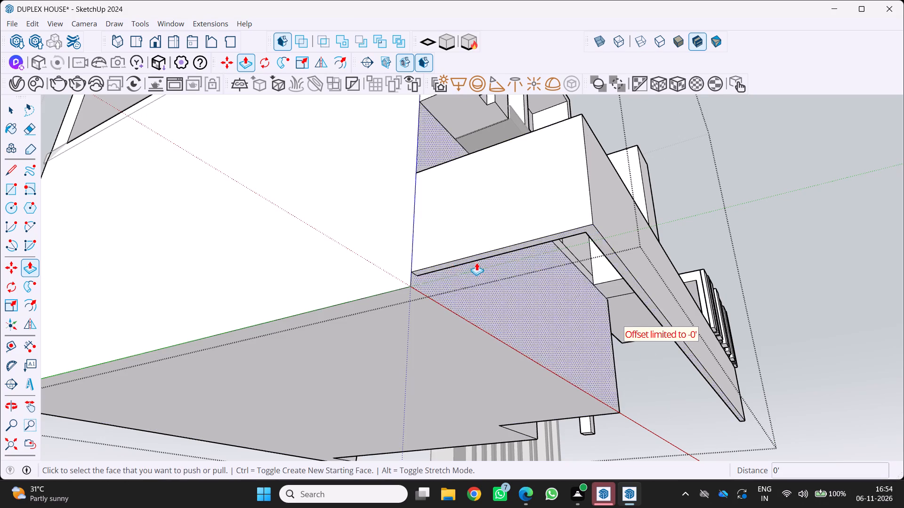
Push/Pull the underside of the L-shaped low wall down about 0.81' to the base of the house.
{"action": "scroll", "coordinate": [420, 276], "scroll_direction": "up", "scroll_amount": 4}
{"action": "left_click", "coordinate": [418, 264]}
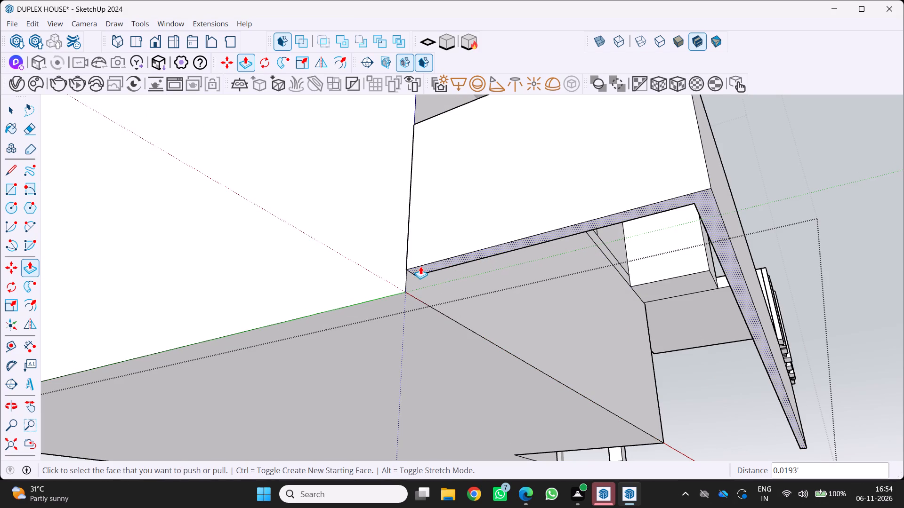
{"action": "left_click_drag", "start_coordinate": [428, 266], "coordinate": [406, 286]}
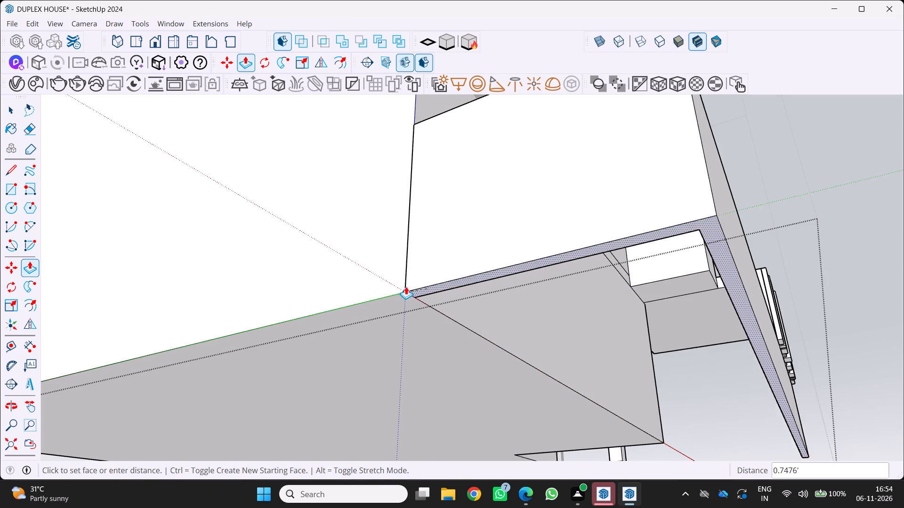
{"action": "left_click_drag", "start_coordinate": [406, 286], "coordinate": [390, 292]}
Examine the low boundary wall and its return from the front, both sides and above the inside corner.
{"action": "scroll", "coordinate": [387, 292], "scroll_direction": "down", "scroll_amount": 2}
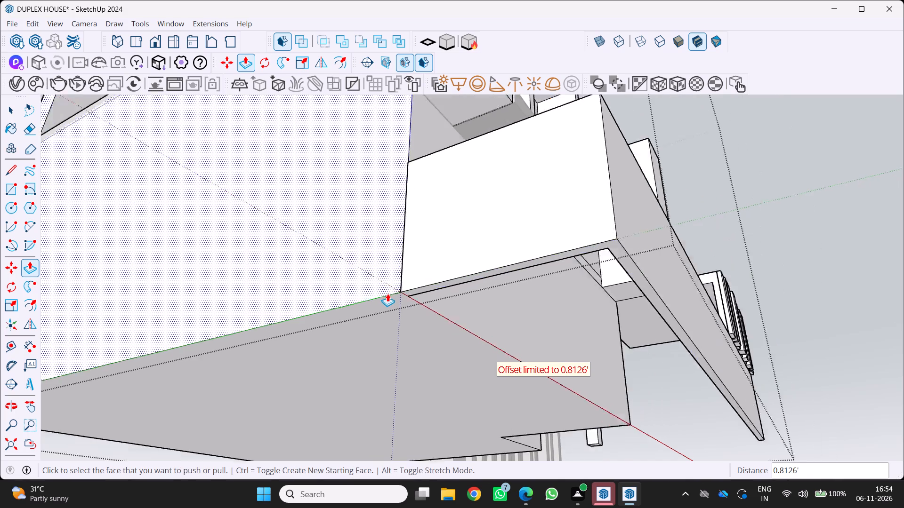
{"action": "scroll", "coordinate": [387, 294], "scroll_direction": "down", "scroll_amount": 13}
{"action": "middle_click_drag", "start_coordinate": [388, 296], "coordinate": [255, 365]}
{"action": "scroll", "coordinate": [244, 373], "scroll_direction": "down", "scroll_amount": 1}
{"action": "middle_click_drag", "start_coordinate": [361, 317], "coordinate": [279, 382]}
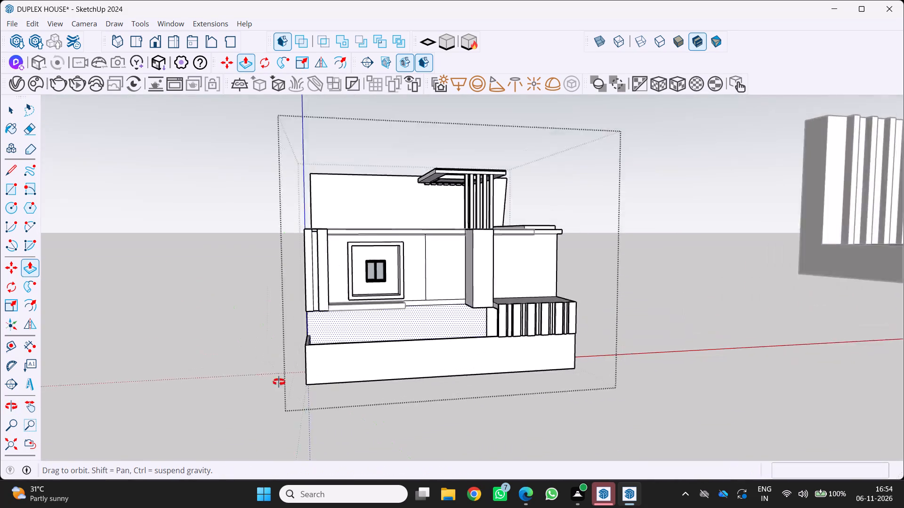
{"action": "middle_click_drag", "start_coordinate": [279, 382], "coordinate": [156, 441]}
{"action": "scroll", "coordinate": [306, 388], "scroll_direction": "up", "scroll_amount": 2}
{"action": "middle_click_drag", "start_coordinate": [307, 387], "coordinate": [279, 365]}
{"action": "scroll", "coordinate": [311, 328], "scroll_direction": "up", "scroll_amount": 3}
{"action": "middle_click_drag", "start_coordinate": [311, 327], "coordinate": [392, 321]}
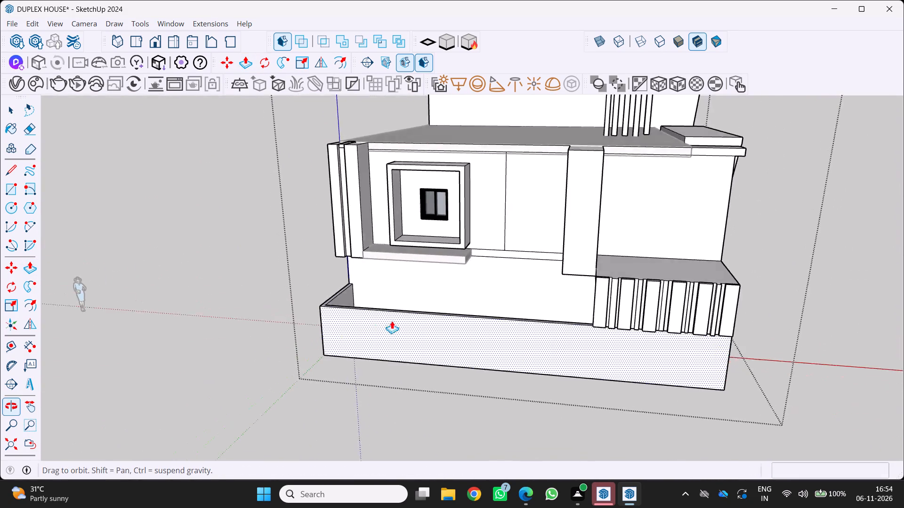
{"action": "middle_click", "coordinate": [391, 325]}
{"action": "middle_click_drag", "start_coordinate": [392, 321], "coordinate": [390, 325]}
{"action": "scroll", "coordinate": [393, 289], "scroll_direction": "up", "scroll_amount": 5}
{"action": "middle_click_drag", "start_coordinate": [361, 298], "coordinate": [348, 349]}
{"action": "middle_click", "coordinate": [347, 349]}
{"action": "scroll", "coordinate": [322, 324], "scroll_direction": "up", "scroll_amount": 4}
{"action": "middle_click_drag", "start_coordinate": [325, 333], "coordinate": [458, 273]}
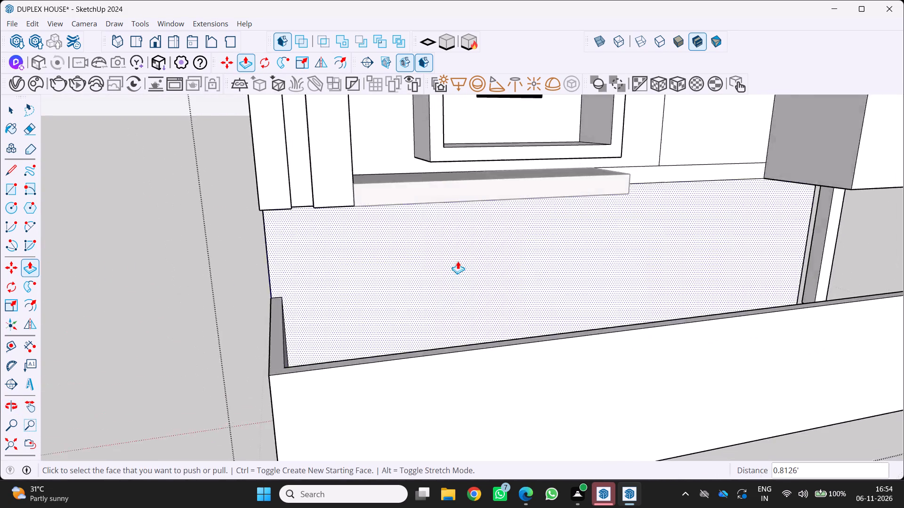
{"action": "scroll", "coordinate": [452, 264], "scroll_direction": "down", "scroll_amount": 12}
{"action": "middle_click_drag", "start_coordinate": [399, 286], "coordinate": [314, 226]}
{"action": "scroll", "coordinate": [395, 285], "scroll_direction": "up", "scroll_amount": 1}
{"action": "middle_click_drag", "start_coordinate": [347, 263], "coordinate": [250, 317]}
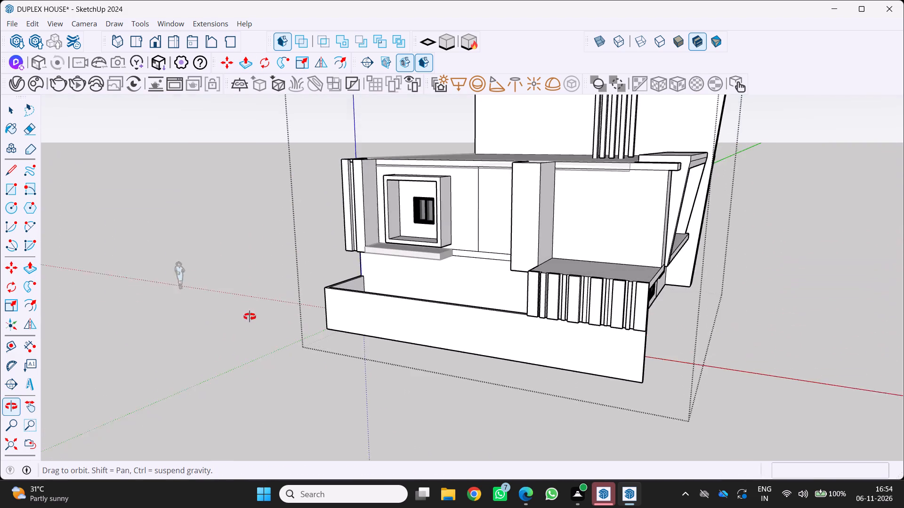
{"action": "middle_click_drag", "start_coordinate": [250, 317], "coordinate": [250, 317]}
{"action": "scroll", "coordinate": [340, 307], "scroll_direction": "up", "scroll_amount": 2}
{"action": "middle_click_drag", "start_coordinate": [343, 309], "coordinate": [405, 370]}
{"action": "scroll", "coordinate": [453, 307], "scroll_direction": "up", "scroll_amount": 6}
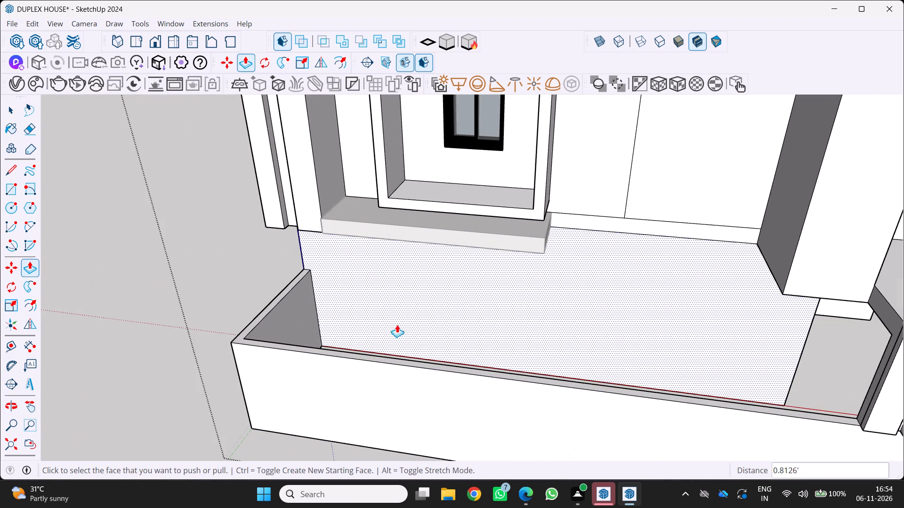
Draw a line of about 0.52' across the front wall's top face at its inside corner with the return wall.
{"action": "key", "text": "l"}
{"action": "scroll", "coordinate": [332, 346], "scroll_direction": "up", "scroll_amount": 7}
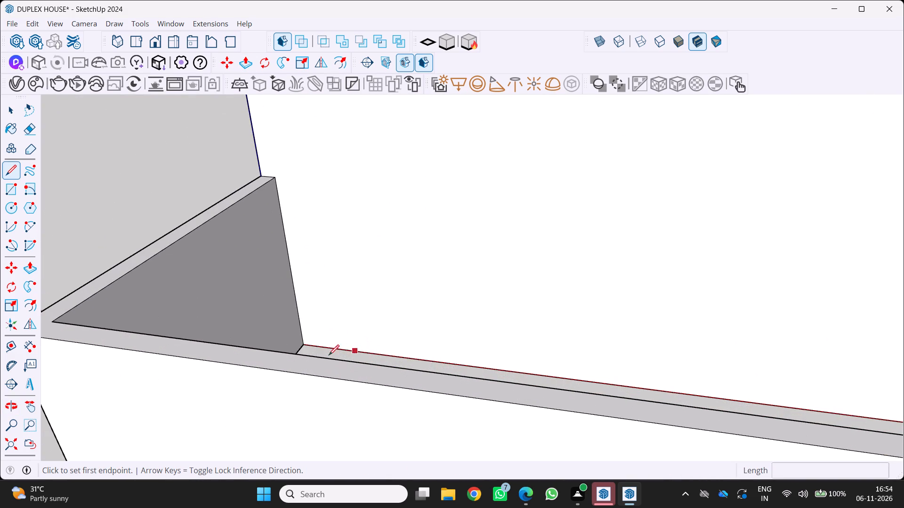
{"action": "scroll", "coordinate": [309, 361], "scroll_direction": "down", "scroll_amount": 5}
{"action": "middle_click_drag", "start_coordinate": [309, 361], "coordinate": [371, 354]}
{"action": "middle_click", "coordinate": [371, 354]}
{"action": "scroll", "coordinate": [251, 363], "scroll_direction": "down", "scroll_amount": 4}
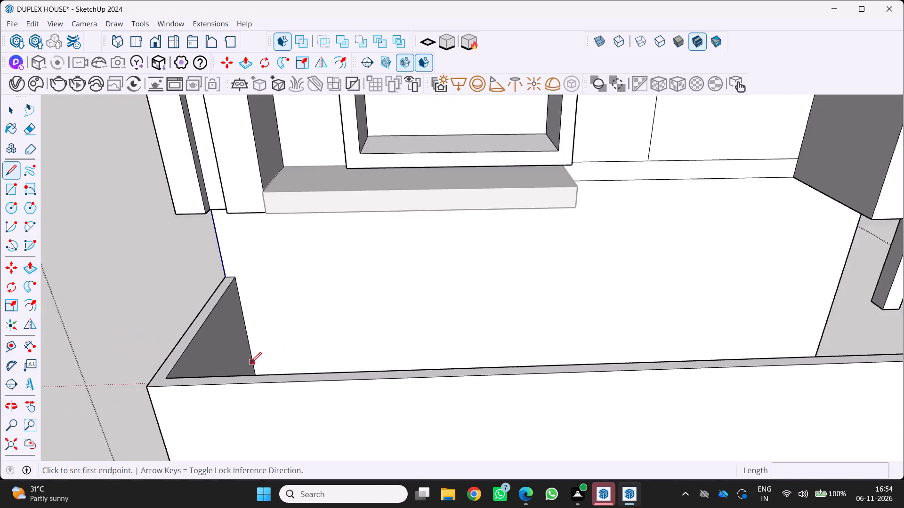
{"action": "middle_click_drag", "start_coordinate": [252, 372], "coordinate": [353, 326]}
{"action": "middle_click", "coordinate": [353, 326]}
{"action": "scroll", "coordinate": [273, 361], "scroll_direction": "down", "scroll_amount": 7}
{"action": "middle_click", "coordinate": [274, 363]}
{"action": "middle_click_drag", "start_coordinate": [272, 364], "coordinate": [263, 350]}
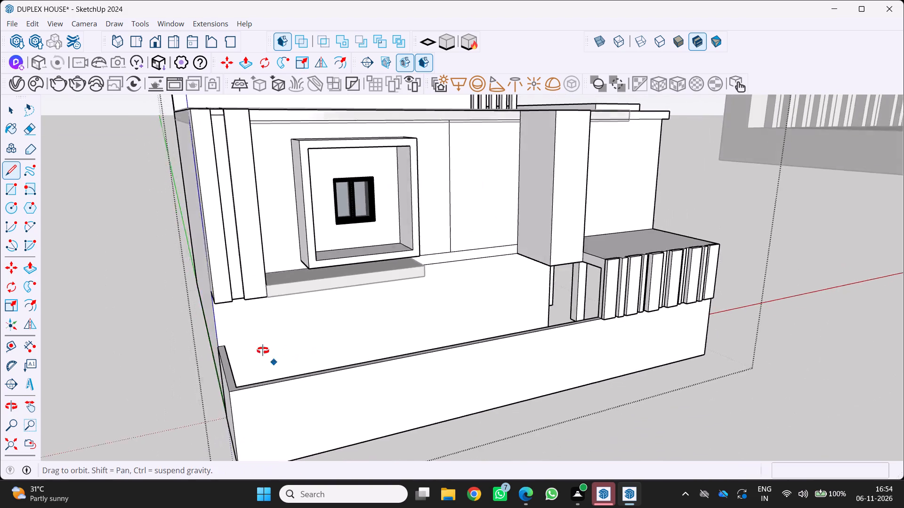
{"action": "middle_click_drag", "start_coordinate": [263, 350], "coordinate": [243, 332]}
{"action": "middle_click", "coordinate": [243, 332]}
{"action": "scroll", "coordinate": [218, 365], "scroll_direction": "up", "scroll_amount": 9}
{"action": "left_click", "coordinate": [213, 352]}
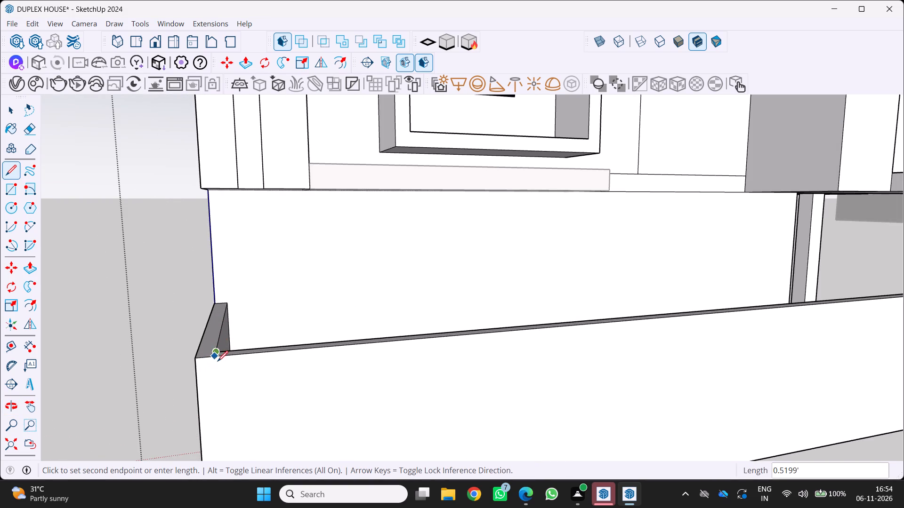
{"action": "scroll", "coordinate": [209, 363], "scroll_direction": "up", "scroll_amount": 3}
{"action": "middle_click_drag", "start_coordinate": [210, 360], "coordinate": [217, 390]}
{"action": "scroll", "coordinate": [222, 395], "scroll_direction": "up", "scroll_amount": 2}
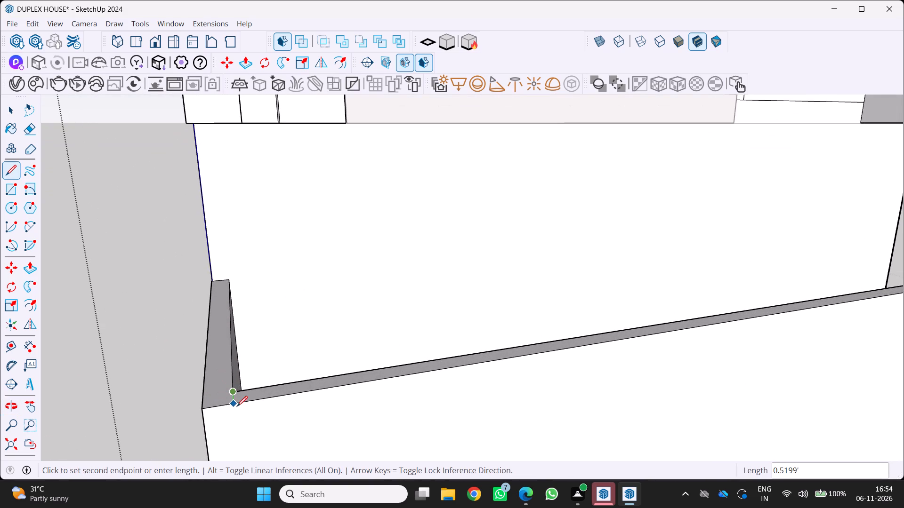
{"action": "left_click_drag", "start_coordinate": [234, 404], "coordinate": [250, 403]}
{"action": "key", "text": "space"}
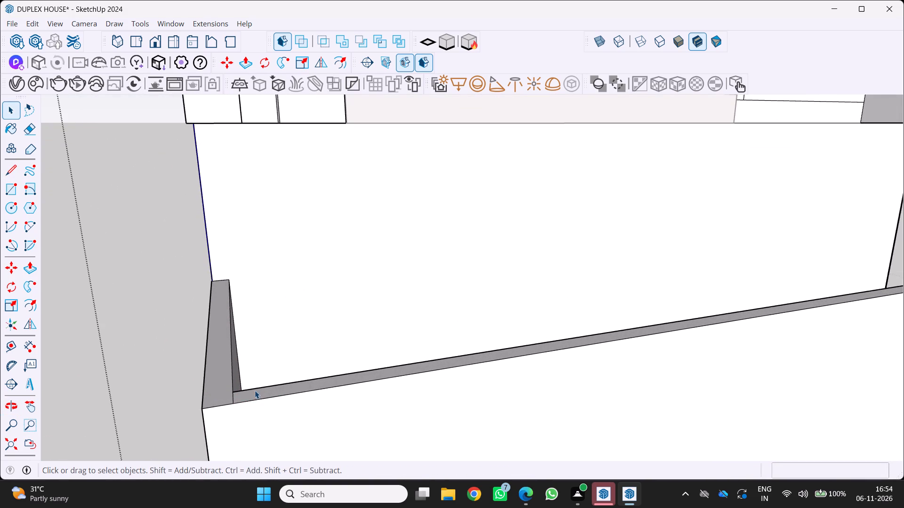
Draw a second line of about 0.52' across the front wall's top face, a short distance along from the corner line.
{"action": "key", "text": "l"}
{"action": "left_click", "coordinate": [259, 388]}
{"action": "left_click_drag", "start_coordinate": [262, 399], "coordinate": [270, 397]}
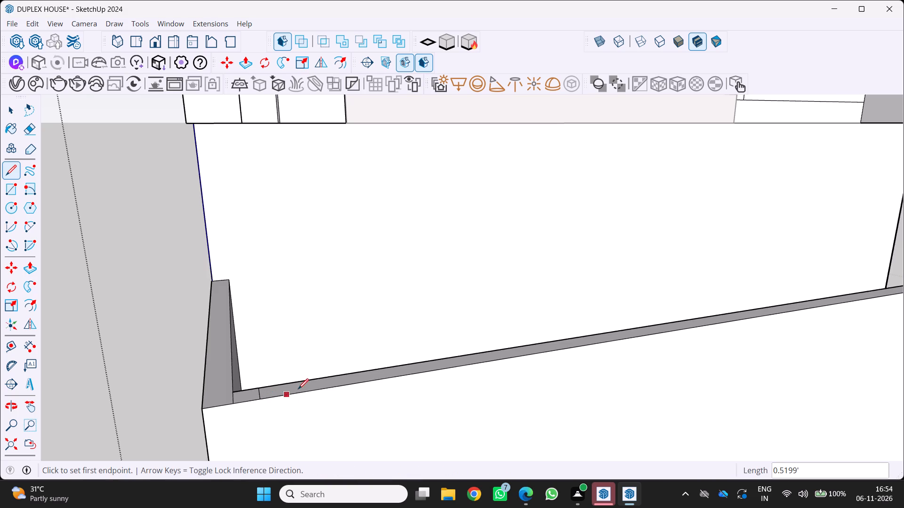
{"action": "key", "text": "space"}
{"action": "scroll", "coordinate": [295, 389], "scroll_direction": "down", "scroll_amount": 5}
{"action": "middle_click_drag", "start_coordinate": [276, 392], "coordinate": [230, 381]}
{"action": "scroll", "coordinate": [221, 370], "scroll_direction": "up", "scroll_amount": 3}
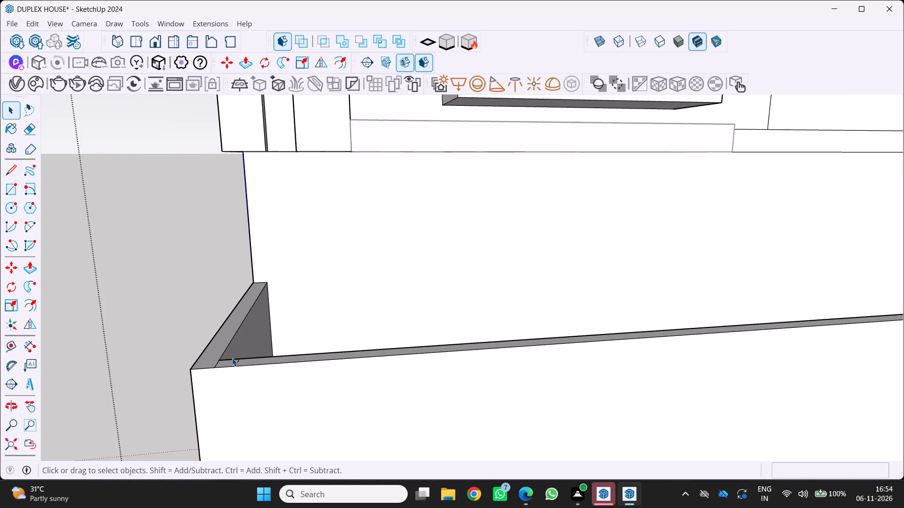
Push/Pull the small marked section of the front wall's top face upward into a short corner post.
{"action": "key", "text": "p"}
{"action": "left_click", "coordinate": [226, 358]}
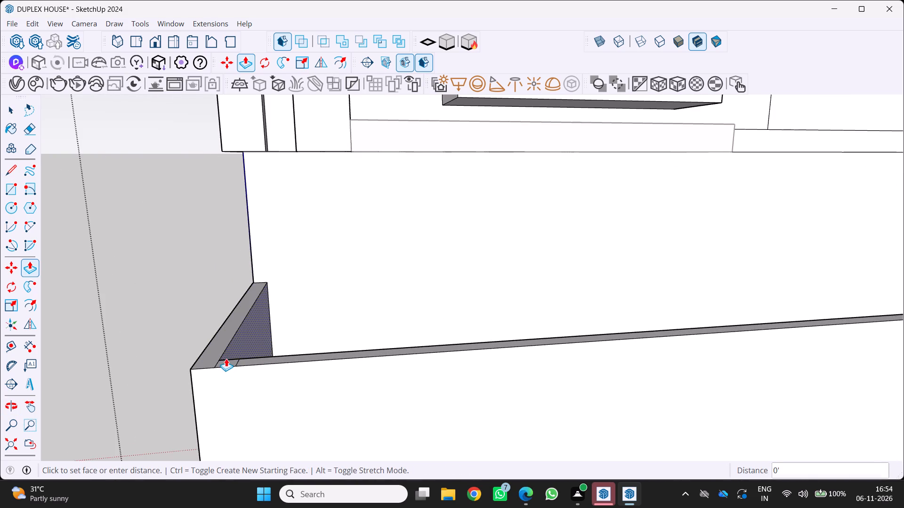
{"action": "key", "text": "Escape"}
{"action": "scroll", "coordinate": [220, 357], "scroll_direction": "up", "scroll_amount": 3}
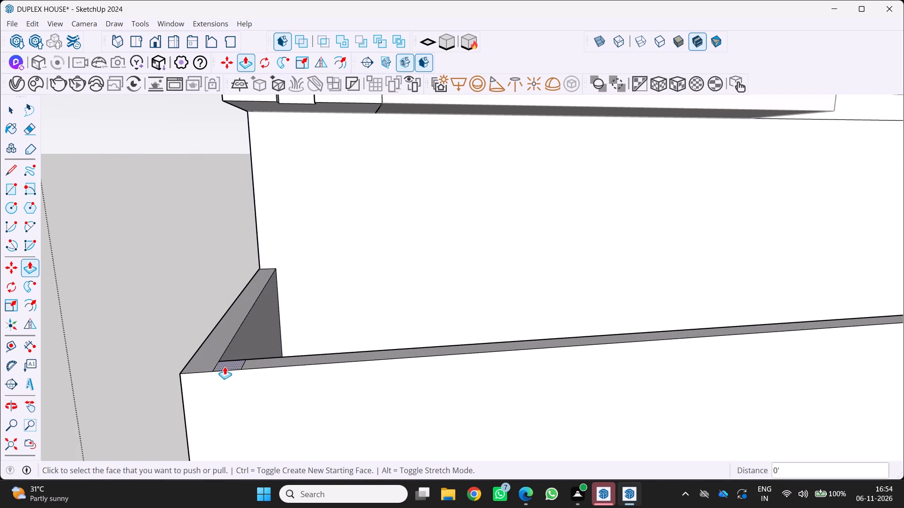
{"action": "left_click", "coordinate": [226, 361]}
{"action": "scroll", "coordinate": [224, 372], "scroll_direction": "up", "scroll_amount": 1}
{"action": "middle_click_drag", "start_coordinate": [224, 373], "coordinate": [238, 393]}
{"action": "middle_click", "coordinate": [238, 393]}
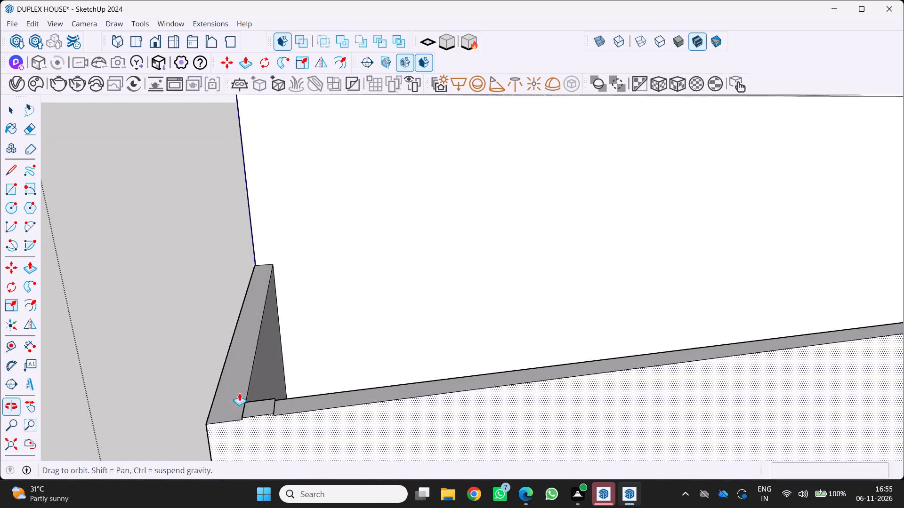
{"action": "left_click_drag", "start_coordinate": [257, 402], "coordinate": [275, 284]}
Push/Pull the top of the corner post up about 0.71' more.
{"action": "scroll", "coordinate": [270, 288], "scroll_direction": "down", "scroll_amount": 6}
{"action": "middle_click_drag", "start_coordinate": [250, 300], "coordinate": [174, 204]}
{"action": "scroll", "coordinate": [192, 206], "scroll_direction": "down", "scroll_amount": 6}
{"action": "middle_click_drag", "start_coordinate": [202, 212], "coordinate": [220, 269]}
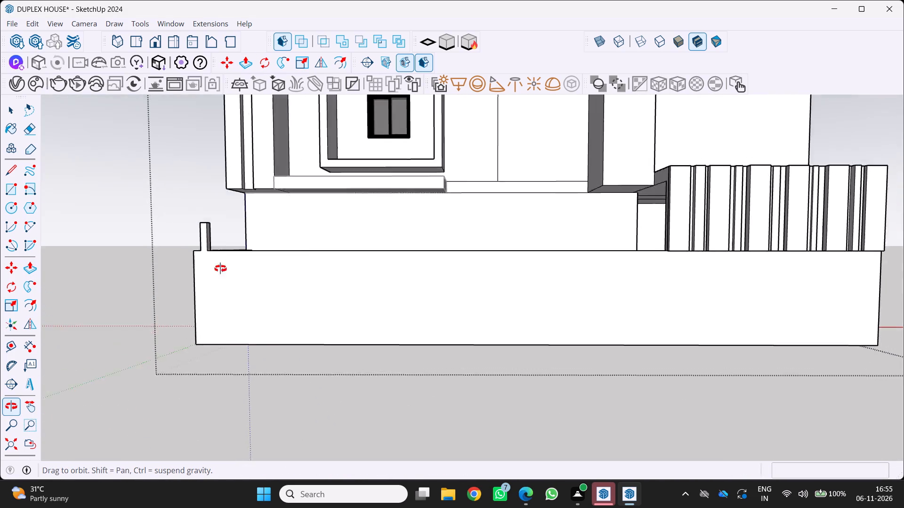
{"action": "middle_click_drag", "start_coordinate": [220, 269], "coordinate": [252, 362]}
{"action": "middle_click", "coordinate": [252, 362]}
{"action": "scroll", "coordinate": [186, 293], "scroll_direction": "up", "scroll_amount": 7}
{"action": "left_click_drag", "start_coordinate": [223, 323], "coordinate": [225, 295]}
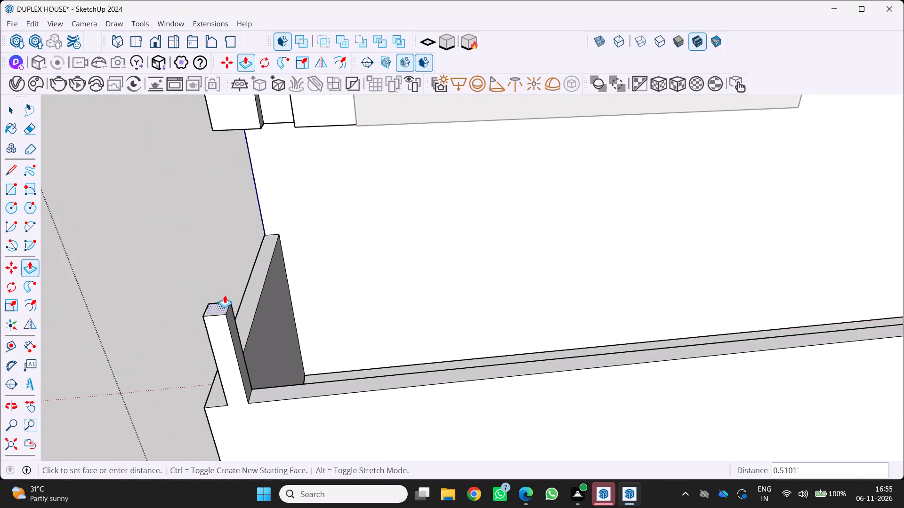
{"action": "left_click_drag", "start_coordinate": [225, 295], "coordinate": [225, 294]}
Draw a line of about 0.52' across the corner post's inner side face, just below its top.
{"action": "scroll", "coordinate": [212, 308], "scroll_direction": "down", "scroll_amount": 7}
{"action": "middle_click_drag", "start_coordinate": [177, 337], "coordinate": [125, 189]}
{"action": "scroll", "coordinate": [125, 189], "scroll_direction": "down", "scroll_amount": 5}
{"action": "middle_click_drag", "start_coordinate": [142, 198], "coordinate": [165, 250]}
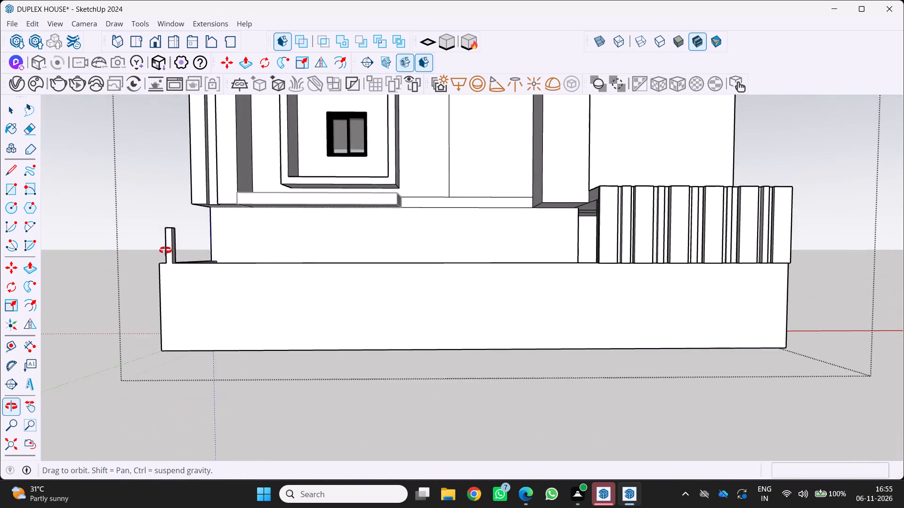
{"action": "middle_click_drag", "start_coordinate": [165, 250], "coordinate": [190, 284]}
{"action": "scroll", "coordinate": [135, 230], "scroll_direction": "up", "scroll_amount": 6}
{"action": "middle_click_drag", "start_coordinate": [167, 246], "coordinate": [153, 272]}
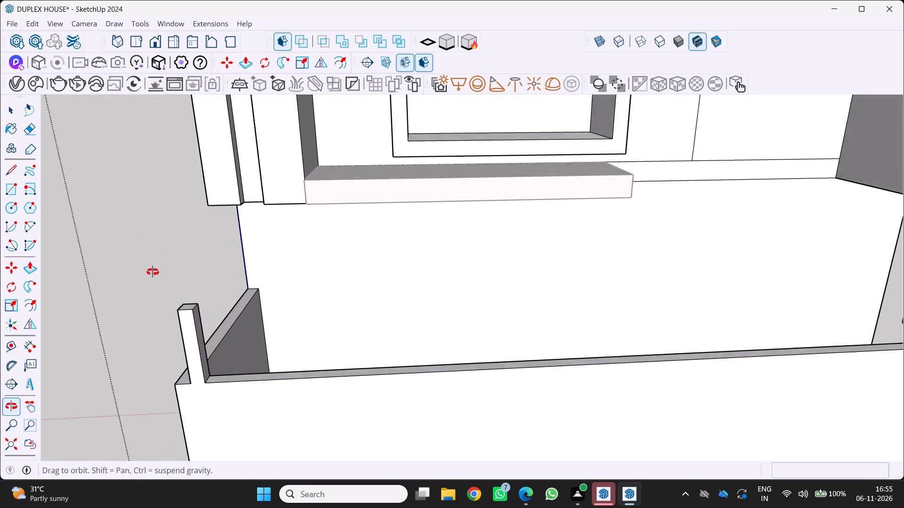
{"action": "middle_click_drag", "start_coordinate": [153, 272], "coordinate": [149, 281]}
{"action": "scroll", "coordinate": [158, 312], "scroll_direction": "up", "scroll_amount": 3}
{"action": "scroll", "coordinate": [186, 314], "scroll_direction": "down", "scroll_amount": 11}
{"action": "scroll", "coordinate": [180, 283], "scroll_direction": "up", "scroll_amount": 4}
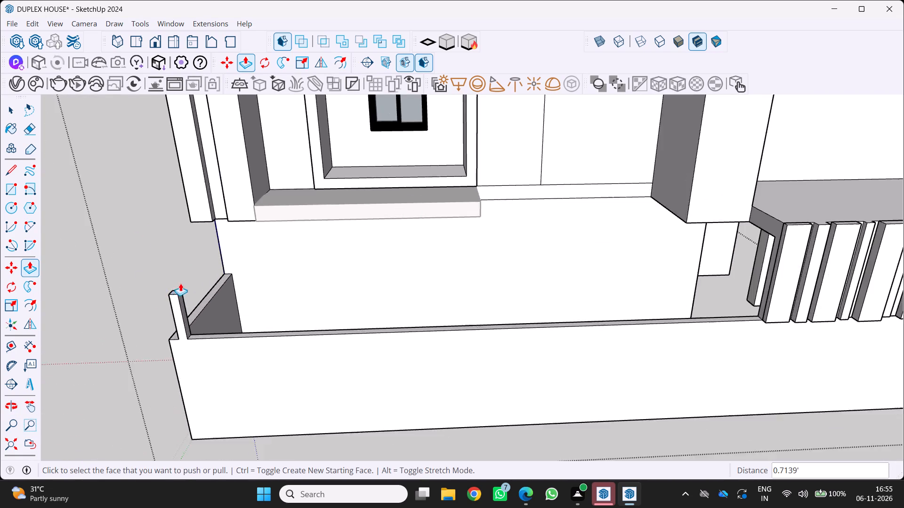
{"action": "middle_click_drag", "start_coordinate": [180, 283], "coordinate": [117, 262]}
{"action": "scroll", "coordinate": [179, 255], "scroll_direction": "up", "scroll_amount": 8}
{"action": "key", "text": "l"}
{"action": "scroll", "coordinate": [220, 283], "scroll_direction": "up", "scroll_amount": 3}
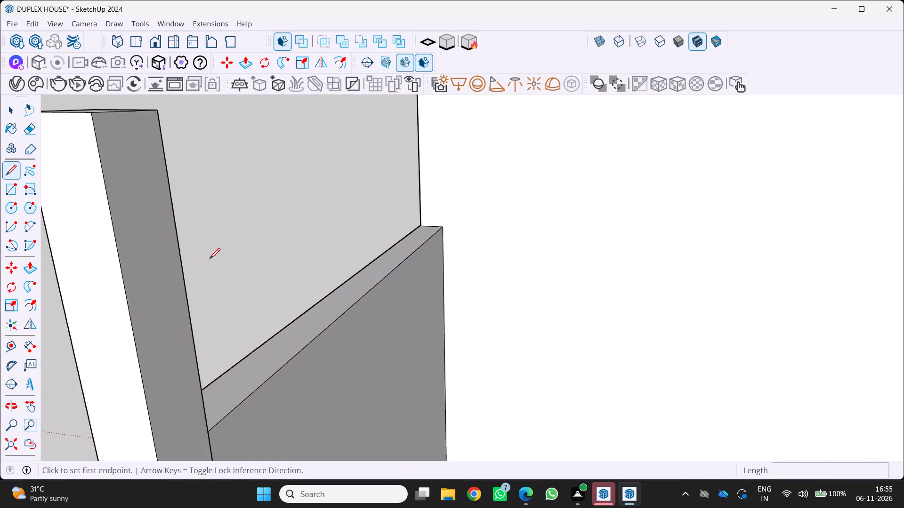
{"action": "scroll", "coordinate": [155, 238], "scroll_direction": "down", "scroll_amount": 5}
{"action": "scroll", "coordinate": [126, 219], "scroll_direction": "up", "scroll_amount": 2}
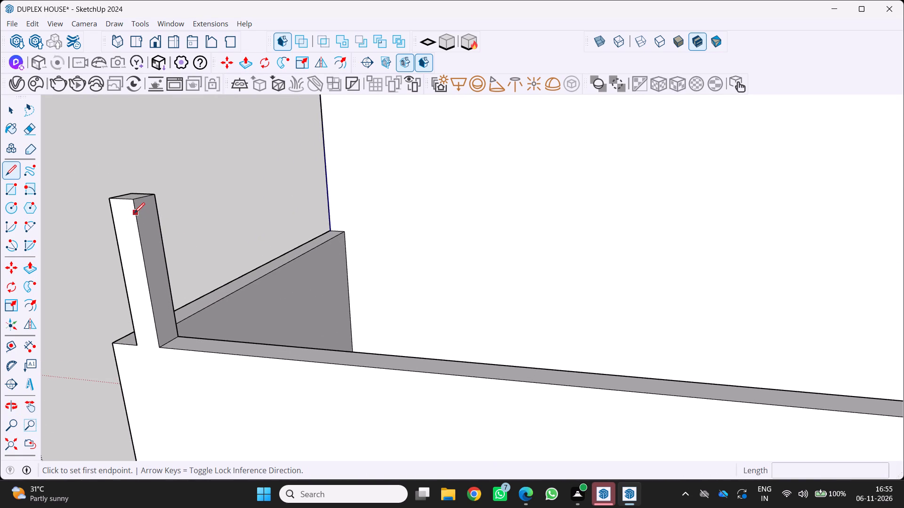
{"action": "left_click", "coordinate": [133, 217]}
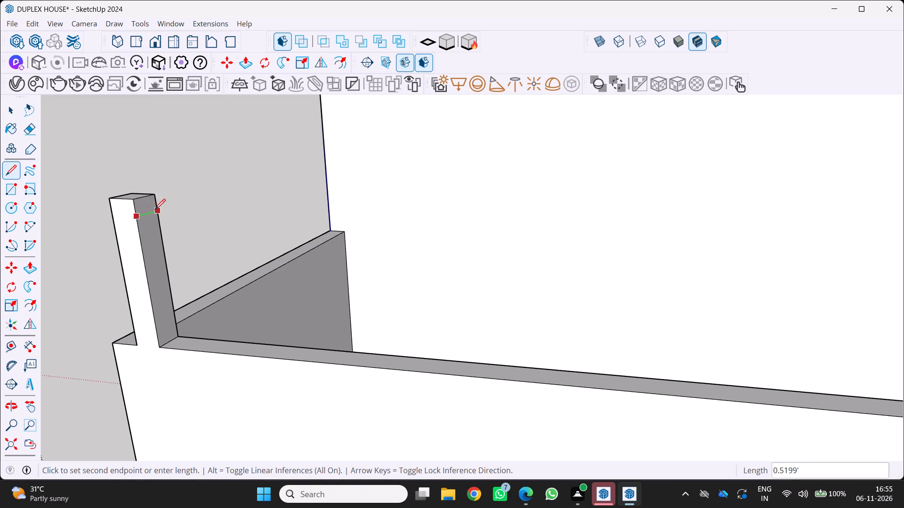
{"action": "left_click", "coordinate": [155, 209]}
{"action": "key", "text": "space"}
Push/Pull the marked upper section of the corner post about 8.19' along the front wall as a horizontal rail.
{"action": "key", "text": "p"}
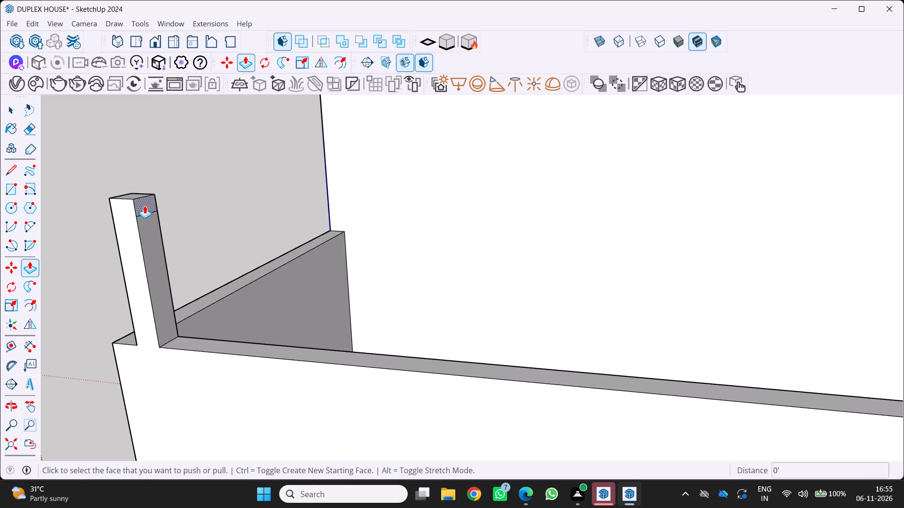
{"action": "left_click", "coordinate": [145, 205]}
{"action": "scroll", "coordinate": [191, 220], "scroll_direction": "down", "scroll_amount": 5}
{"action": "scroll", "coordinate": [177, 215], "scroll_direction": "up", "scroll_amount": 4}
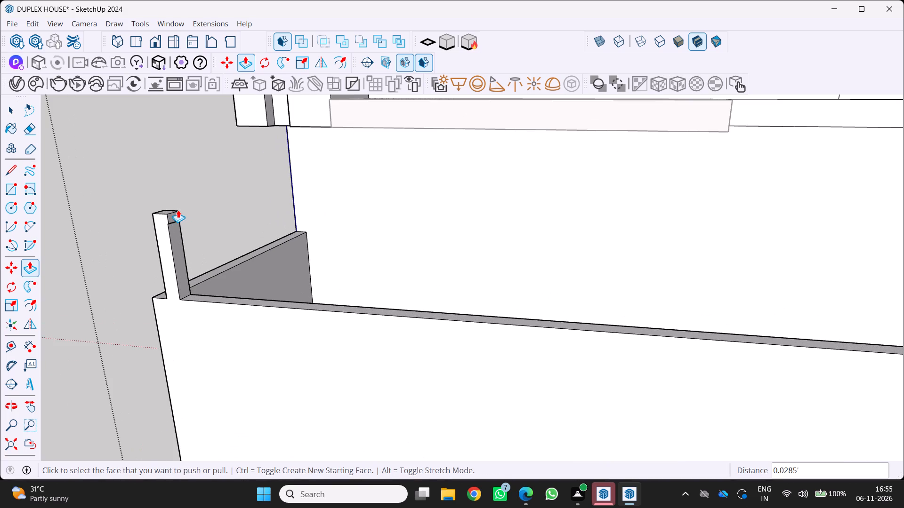
{"action": "scroll", "coordinate": [174, 213], "scroll_direction": "up", "scroll_amount": 10}
{"action": "middle_click_drag", "start_coordinate": [167, 217], "coordinate": [192, 195]}
{"action": "left_click_drag", "start_coordinate": [177, 228], "coordinate": [863, 282]}
{"action": "scroll", "coordinate": [838, 279], "scroll_direction": "down", "scroll_amount": 5}
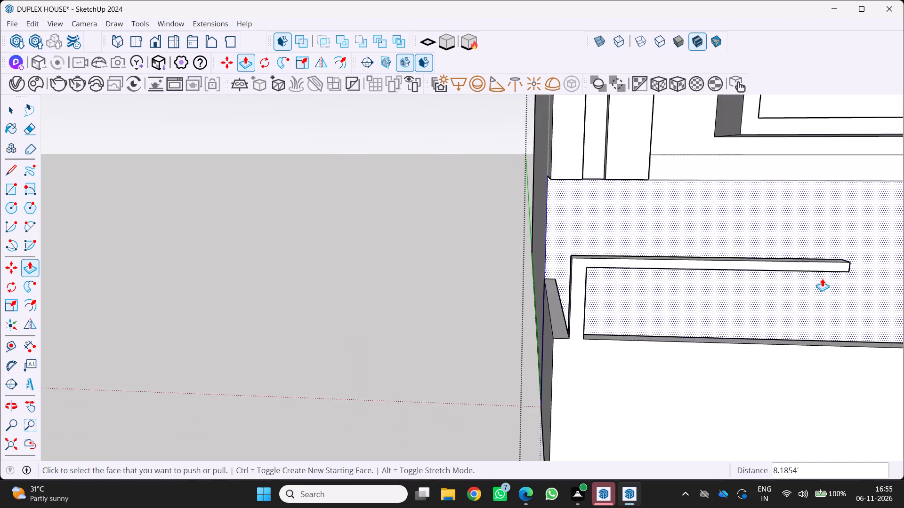
Push/Pull the rail's free end farther along the front wall in two pulls of about 0.18' and 19.87'.
{"action": "scroll", "coordinate": [822, 278], "scroll_direction": "down", "scroll_amount": 8}
{"action": "middle_click_drag", "start_coordinate": [790, 271], "coordinate": [344, 198]}
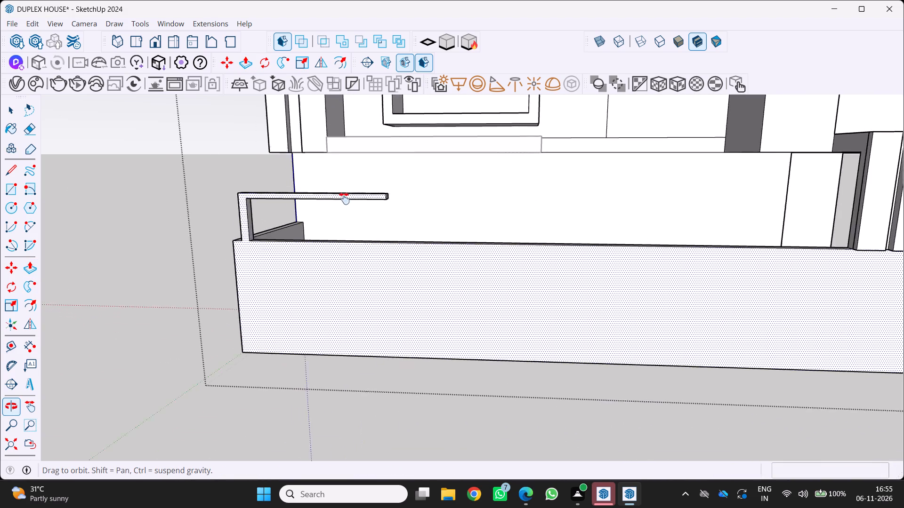
{"action": "middle_click_drag", "start_coordinate": [344, 198], "coordinate": [343, 198]}
{"action": "middle_click", "coordinate": [343, 198], "text": "shift"}
{"action": "scroll", "coordinate": [357, 189], "scroll_direction": "down", "scroll_amount": 3}
{"action": "middle_click_drag", "start_coordinate": [363, 195], "coordinate": [289, 241]}
{"action": "middle_click", "coordinate": [289, 241]}
{"action": "scroll", "coordinate": [293, 221], "scroll_direction": "down", "scroll_amount": 1}
{"action": "scroll", "coordinate": [321, 189], "scroll_direction": "up", "scroll_amount": 8}
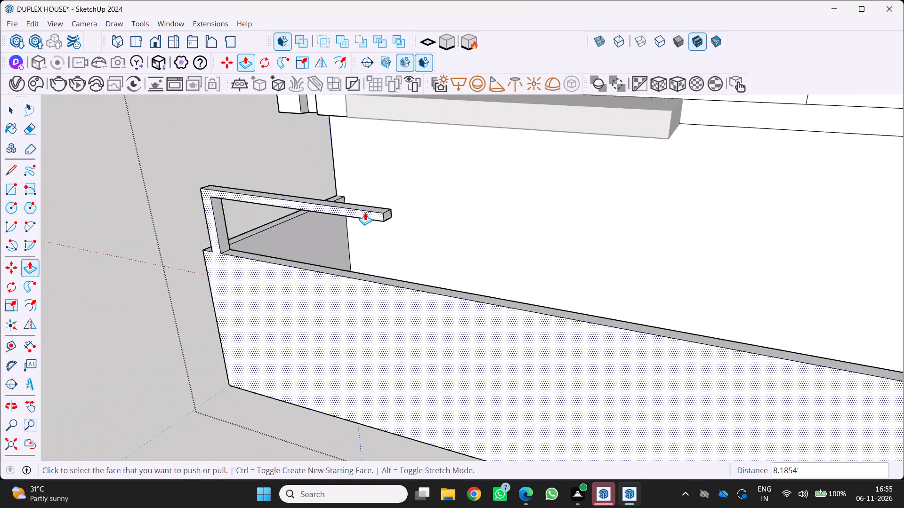
{"action": "middle_click_drag", "start_coordinate": [363, 214], "coordinate": [236, 193]}
{"action": "scroll", "coordinate": [377, 183], "scroll_direction": "up", "scroll_amount": 1}
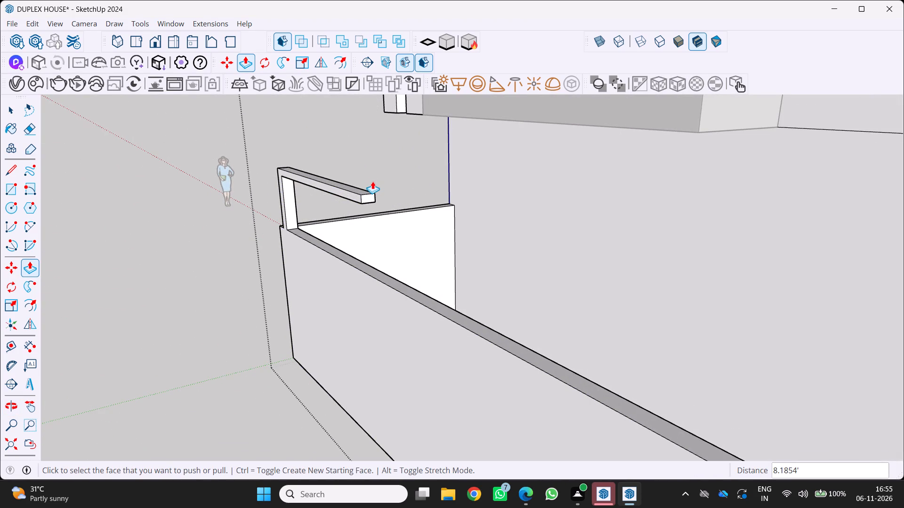
{"action": "scroll", "coordinate": [370, 198], "scroll_direction": "up", "scroll_amount": 5}
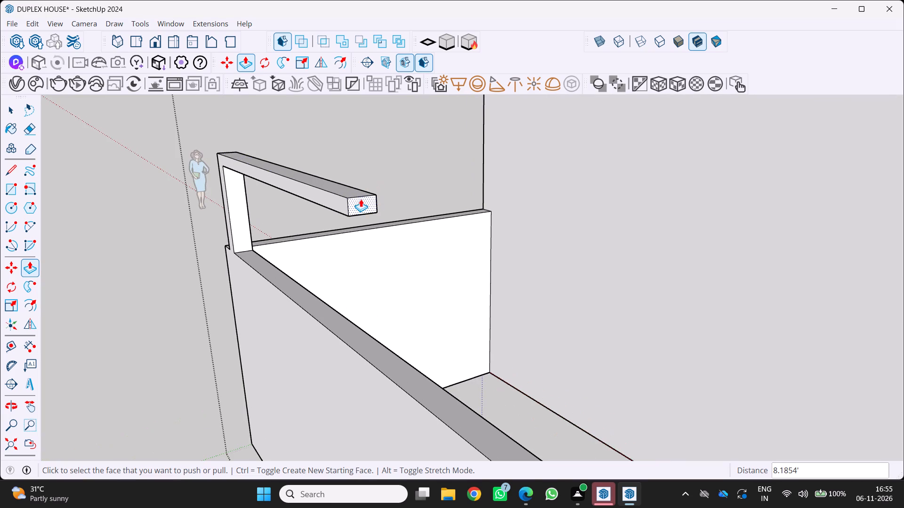
{"action": "left_click_drag", "start_coordinate": [361, 199], "coordinate": [366, 201]}
{"action": "scroll", "coordinate": [371, 209], "scroll_direction": "down", "scroll_amount": 6}
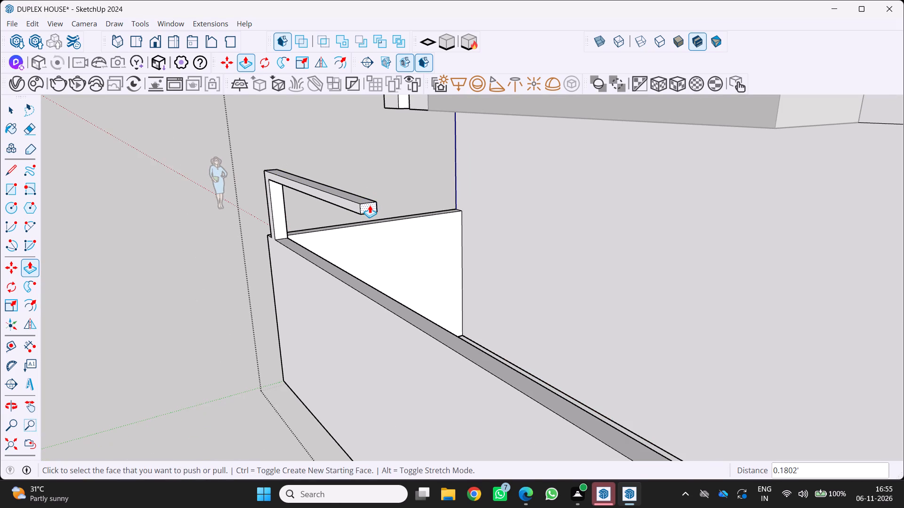
{"action": "left_click", "coordinate": [370, 205]}
{"action": "scroll", "coordinate": [381, 214], "scroll_direction": "down", "scroll_amount": 17}
{"action": "scroll", "coordinate": [409, 225], "scroll_direction": "up", "scroll_amount": 3}
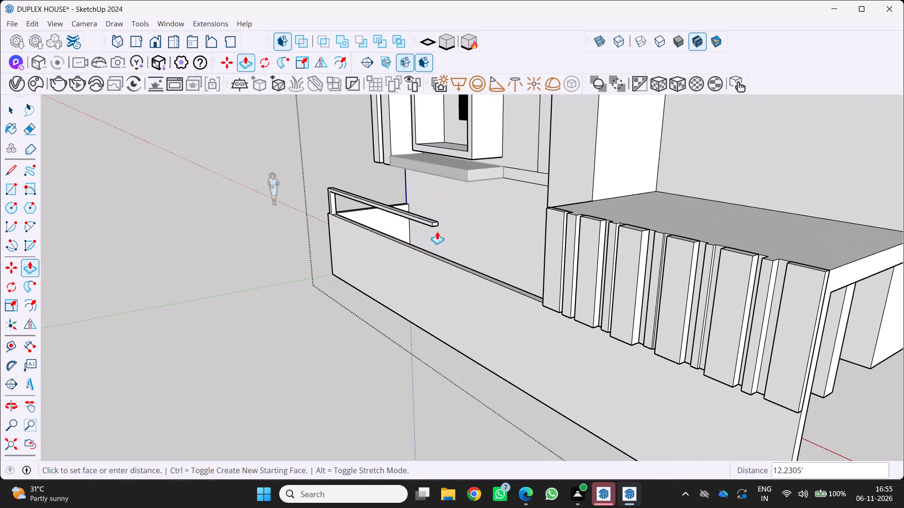
{"action": "middle_click_drag", "start_coordinate": [484, 252], "coordinate": [650, 188]}
{"action": "scroll", "coordinate": [646, 191], "scroll_direction": "up", "scroll_amount": 1}
{"action": "middle_click", "coordinate": [650, 188]}
{"action": "scroll", "coordinate": [658, 186], "scroll_direction": "down", "scroll_amount": 4}
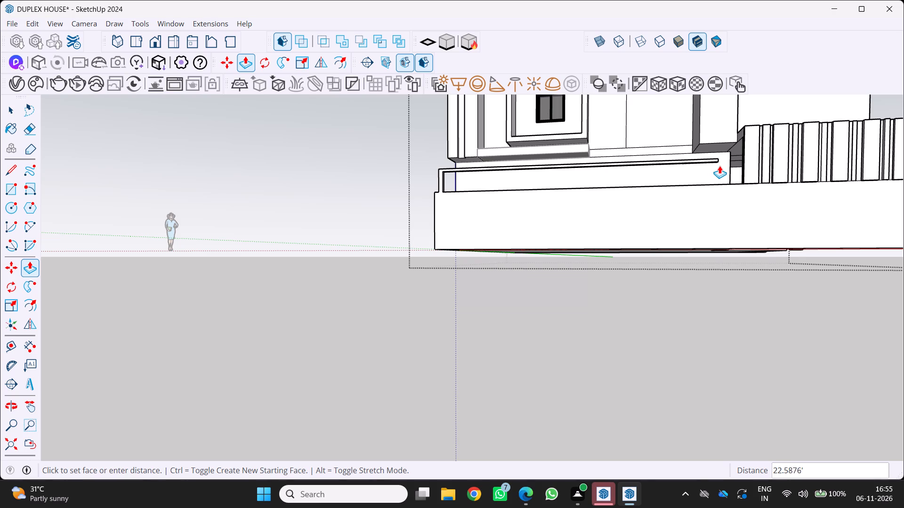
{"action": "left_click", "coordinate": [691, 162]}
{"action": "scroll", "coordinate": [661, 190], "scroll_direction": "up", "scroll_amount": 3}
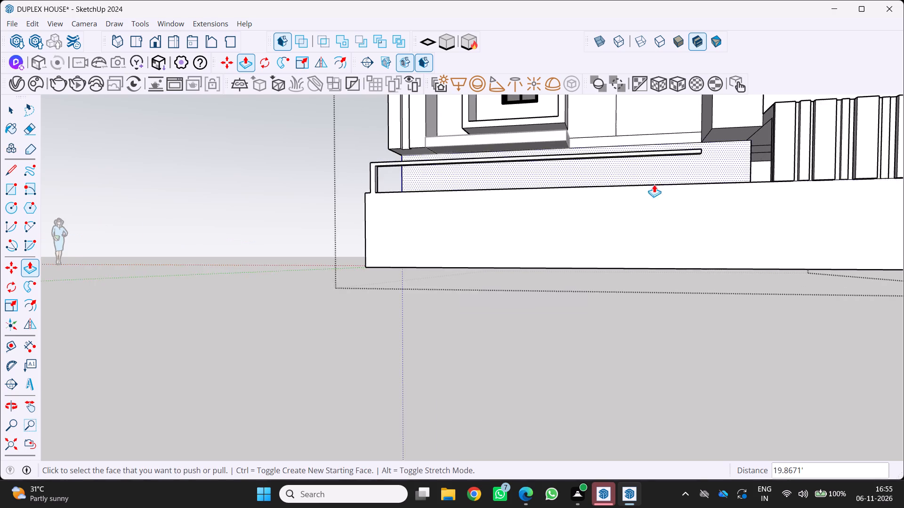
Draw a line of about 0.52' across the rail's underside, close to its free end near the strip panel.
{"action": "middle_click_drag", "start_coordinate": [654, 184], "coordinate": [651, 216]}
{"action": "middle_click_drag", "start_coordinate": [651, 217], "coordinate": [648, 222]}
{"action": "scroll", "coordinate": [701, 186], "scroll_direction": "up", "scroll_amount": 10}
{"action": "middle_click_drag", "start_coordinate": [696, 178], "coordinate": [694, 174]}
{"action": "middle_click", "coordinate": [693, 173]}
{"action": "middle_click_drag", "start_coordinate": [693, 172], "coordinate": [693, 163]}
{"action": "middle_click_drag", "start_coordinate": [692, 162], "coordinate": [694, 198]}
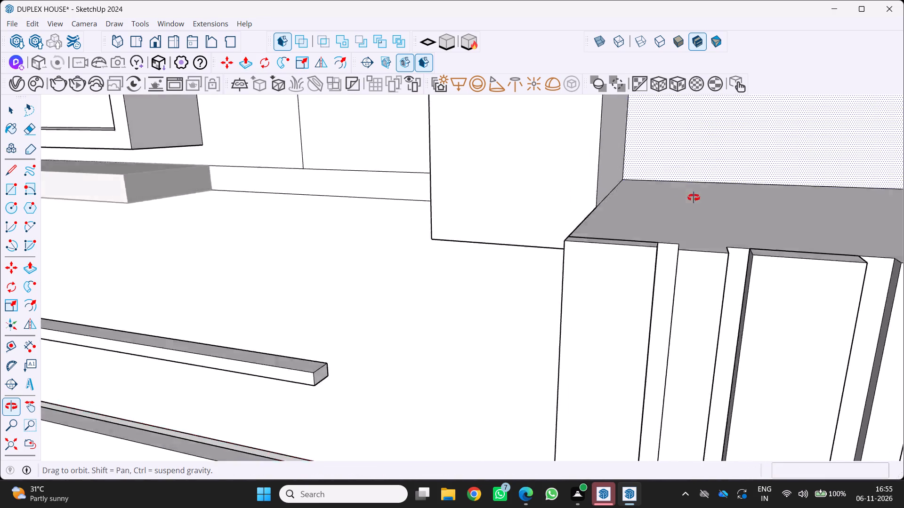
{"action": "middle_click_drag", "start_coordinate": [694, 198], "coordinate": [767, 209]}
{"action": "middle_click", "coordinate": [768, 206]}
{"action": "scroll", "coordinate": [768, 205], "scroll_direction": "down", "scroll_amount": 10}
{"action": "middle_click", "coordinate": [550, 302]}
{"action": "scroll", "coordinate": [550, 302], "scroll_direction": "up", "scroll_amount": 1}
{"action": "middle_click_drag", "start_coordinate": [550, 302], "coordinate": [536, 272]}
{"action": "middle_click_drag", "start_coordinate": [536, 267], "coordinate": [544, 162]}
{"action": "scroll", "coordinate": [542, 164], "scroll_direction": "up", "scroll_amount": 5}
{"action": "middle_click", "coordinate": [545, 160]}
{"action": "middle_click", "coordinate": [546, 158]}
{"action": "middle_click_drag", "start_coordinate": [502, 196], "coordinate": [506, 125]}
{"action": "scroll", "coordinate": [506, 125], "scroll_direction": "up", "scroll_amount": 4}
{"action": "scroll", "coordinate": [448, 230], "scroll_direction": "down", "scroll_amount": 4}
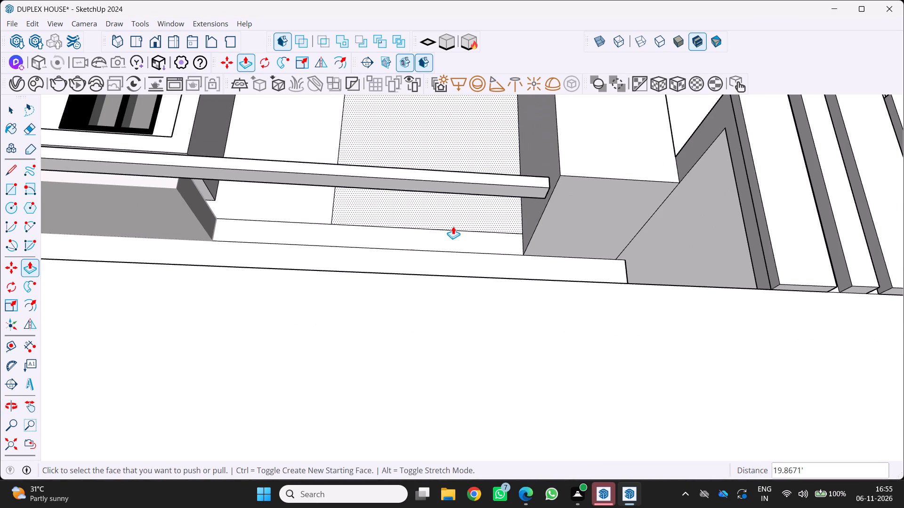
{"action": "key", "text": "l"}
{"action": "scroll", "coordinate": [475, 206], "scroll_direction": "up", "scroll_amount": 2}
{"action": "left_click", "coordinate": [560, 179]}
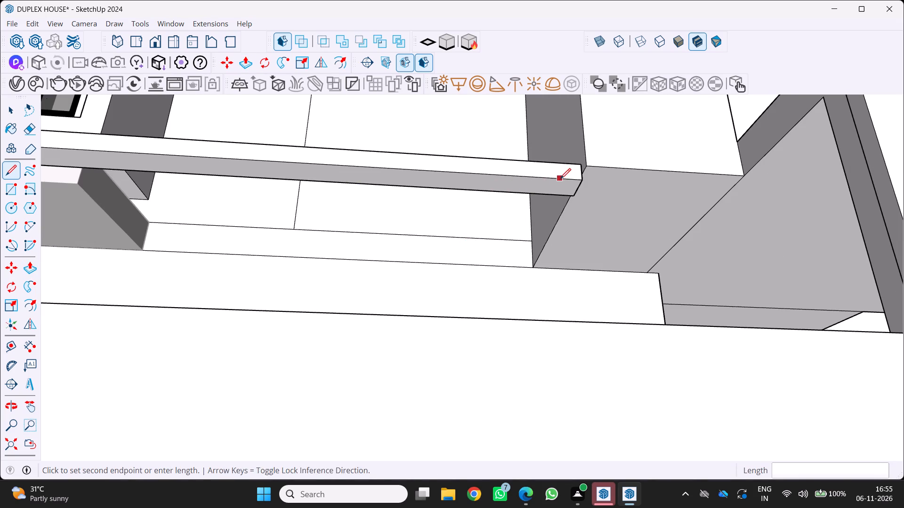
{"action": "scroll", "coordinate": [547, 205], "scroll_direction": "up", "scroll_amount": 3}
{"action": "left_click_drag", "start_coordinate": [557, 187], "coordinate": [565, 188]}
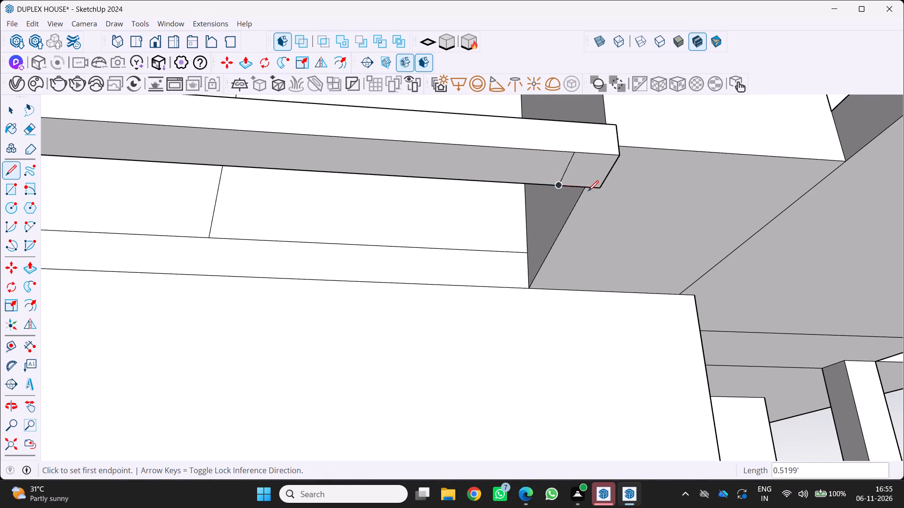
Push/Pull the marked end section of the rail's underside downward into a short post.
{"action": "scroll", "coordinate": [584, 194], "scroll_direction": "down", "scroll_amount": 8}
{"action": "middle_click_drag", "start_coordinate": [571, 208], "coordinate": [538, 293]}
{"action": "scroll", "coordinate": [542, 294], "scroll_direction": "up", "scroll_amount": 2}
{"action": "middle_click_drag", "start_coordinate": [541, 276], "coordinate": [540, 264]}
{"action": "middle_click_drag", "start_coordinate": [540, 262], "coordinate": [540, 255]}
{"action": "middle_click_drag", "start_coordinate": [541, 252], "coordinate": [543, 245]}
{"action": "middle_click_drag", "start_coordinate": [545, 239], "coordinate": [565, 192]}
{"action": "key", "text": "p"}
{"action": "scroll", "coordinate": [565, 191], "scroll_direction": "up", "scroll_amount": 1}
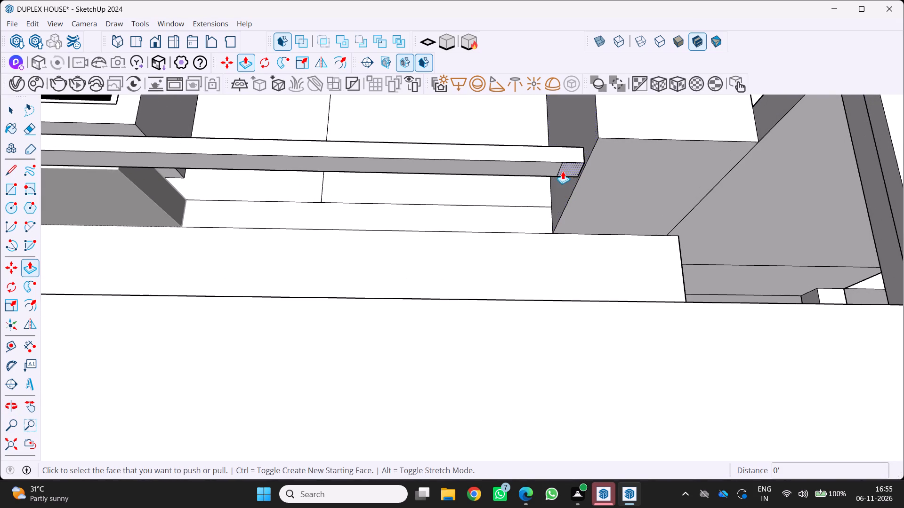
{"action": "left_click", "coordinate": [565, 169]}
{"action": "left_click_drag", "start_coordinate": [578, 210], "coordinate": [572, 250]}
Extend the bottom of the end post down to the top of the front wall.
{"action": "scroll", "coordinate": [566, 226], "scroll_direction": "down", "scroll_amount": 1}
{"action": "middle_click_drag", "start_coordinate": [563, 233], "coordinate": [518, 328]}
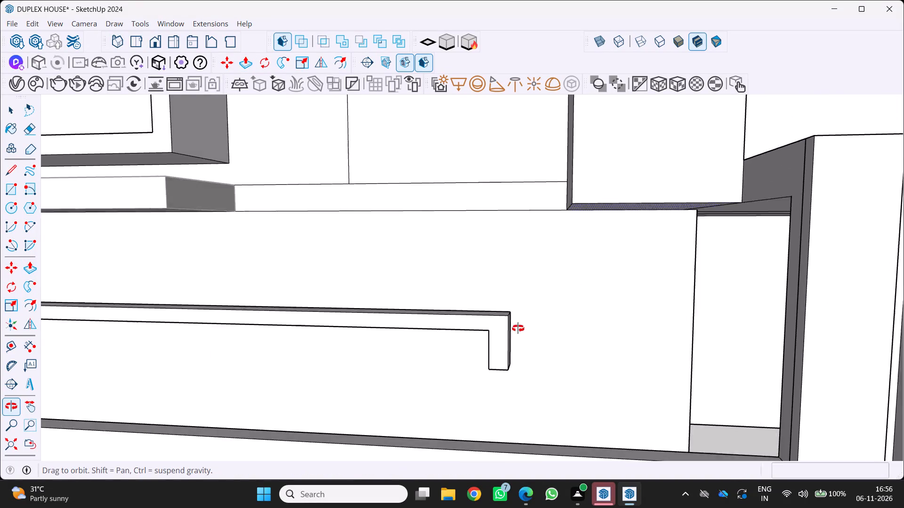
{"action": "middle_click_drag", "start_coordinate": [518, 328], "coordinate": [517, 330]}
{"action": "middle_click", "coordinate": [517, 330]}
{"action": "left_click_drag", "start_coordinate": [528, 314], "coordinate": [503, 341]}
{"action": "scroll", "coordinate": [513, 326], "scroll_direction": "down", "scroll_amount": 5}
{"action": "left_click_drag", "start_coordinate": [489, 359], "coordinate": [483, 371]}
{"action": "middle_click", "coordinate": [483, 371]}
{"action": "middle_click_drag", "start_coordinate": [483, 371], "coordinate": [592, 194]}
{"action": "scroll", "coordinate": [436, 290], "scroll_direction": "down", "scroll_amount": 3}
{"action": "middle_click_drag", "start_coordinate": [436, 297], "coordinate": [517, 180]}
{"action": "middle_click", "coordinate": [519, 179]}
{"action": "scroll", "coordinate": [536, 183], "scroll_direction": "up", "scroll_amount": 4}
{"action": "left_click_drag", "start_coordinate": [532, 163], "coordinate": [532, 164]}
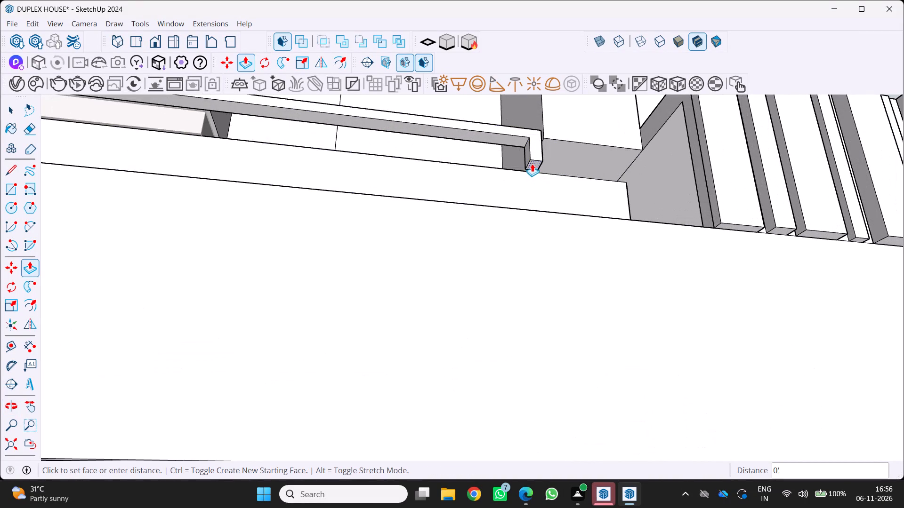
{"action": "left_click_drag", "start_coordinate": [532, 164], "coordinate": [536, 214]}
Examine the railing frame above the front wall from the front and from below, along its underside.
{"action": "scroll", "coordinate": [522, 218], "scroll_direction": "down", "scroll_amount": 11}
{"action": "middle_click_drag", "start_coordinate": [494, 210], "coordinate": [486, 288]}
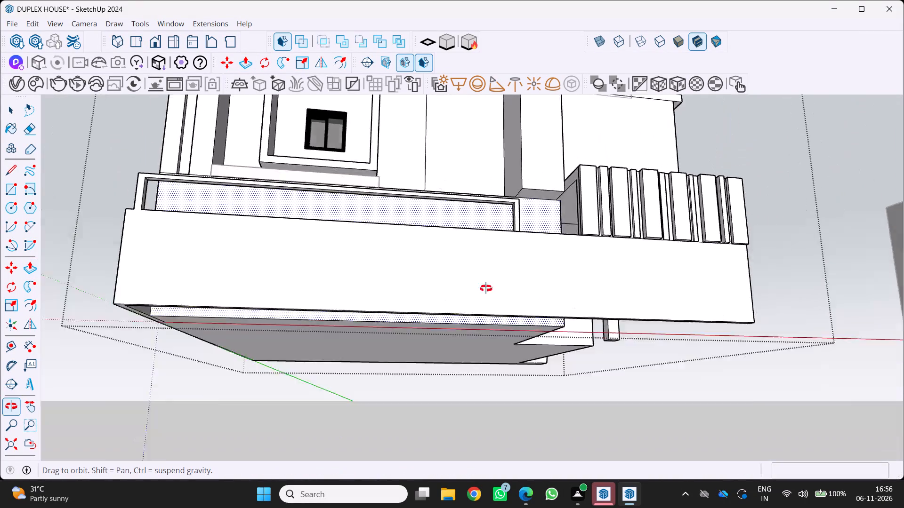
{"action": "middle_click_drag", "start_coordinate": [486, 288], "coordinate": [467, 321]}
{"action": "scroll", "coordinate": [138, 237], "scroll_direction": "up", "scroll_amount": 7}
{"action": "left_click_drag", "start_coordinate": [151, 232], "coordinate": [141, 235]}
{"action": "left_click_drag", "start_coordinate": [134, 232], "coordinate": [125, 230]}
{"action": "middle_click_drag", "start_coordinate": [125, 232], "coordinate": [125, 219]}
{"action": "left_click", "coordinate": [122, 222]}
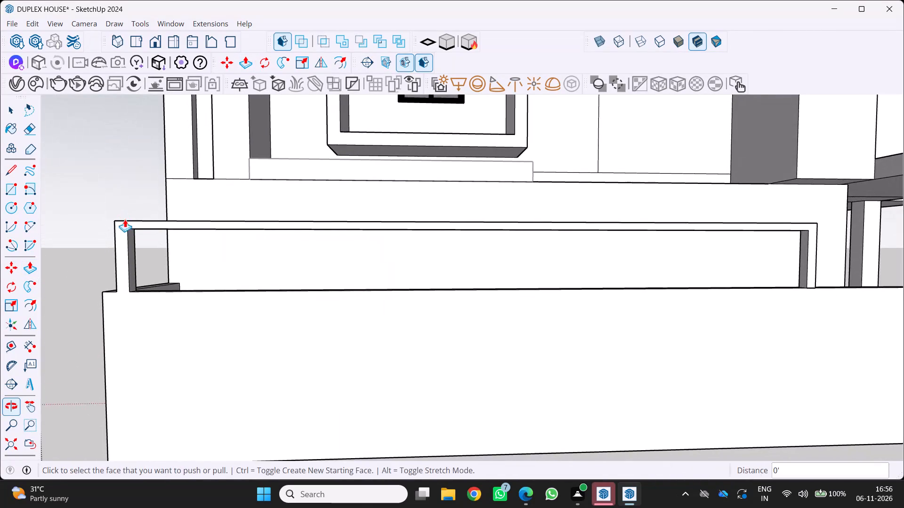
{"action": "scroll", "coordinate": [129, 246], "scroll_direction": "up", "scroll_amount": 4}
{"action": "middle_click", "coordinate": [164, 267]}
{"action": "middle_click_drag", "start_coordinate": [165, 262], "coordinate": [158, 234]}
{"action": "scroll", "coordinate": [165, 262], "scroll_direction": "up", "scroll_amount": 1}
{"action": "middle_click", "coordinate": [158, 233]}
{"action": "scroll", "coordinate": [163, 232], "scroll_direction": "down", "scroll_amount": 6}
{"action": "scroll", "coordinate": [251, 234], "scroll_direction": "down", "scroll_amount": 2}
{"action": "middle_click_drag", "start_coordinate": [245, 243], "coordinate": [190, 254]}
{"action": "scroll", "coordinate": [291, 213], "scroll_direction": "up", "scroll_amount": 4}
{"action": "middle_click_drag", "start_coordinate": [293, 207], "coordinate": [330, 188]}
{"action": "scroll", "coordinate": [261, 207], "scroll_direction": "up", "scroll_amount": 1}
{"action": "middle_click_drag", "start_coordinate": [261, 207], "coordinate": [326, 173]}
{"action": "middle_click", "coordinate": [327, 173]}
{"action": "scroll", "coordinate": [321, 180], "scroll_direction": "down", "scroll_amount": 5}
{"action": "middle_click_drag", "start_coordinate": [315, 184], "coordinate": [202, 223]}
{"action": "scroll", "coordinate": [315, 184], "scroll_direction": "up", "scroll_amount": 1}
{"action": "left_click_drag", "start_coordinate": [291, 168], "coordinate": [228, 206]}
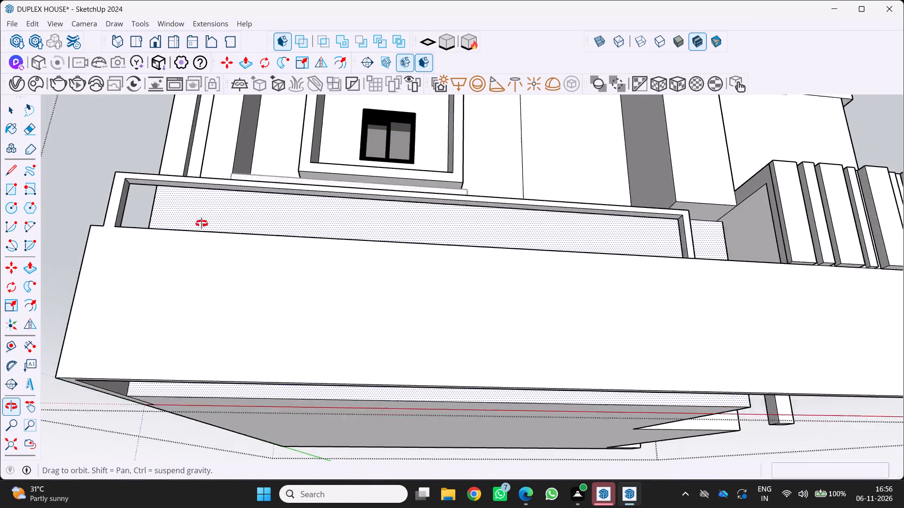
{"action": "middle_click_drag", "start_coordinate": [202, 223], "coordinate": [182, 244]}
{"action": "scroll", "coordinate": [213, 255], "scroll_direction": "up", "scroll_amount": 1}
{"action": "scroll", "coordinate": [304, 294], "scroll_direction": "down", "scroll_amount": 4}
{"action": "scroll", "coordinate": [286, 257], "scroll_direction": "up", "scroll_amount": 4}
{"action": "middle_click_drag", "start_coordinate": [285, 217], "coordinate": [348, 157]}
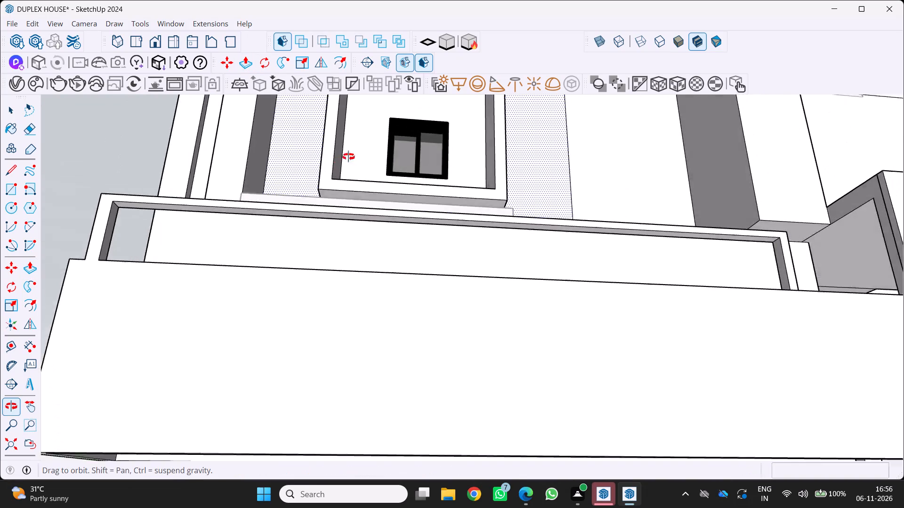
{"action": "middle_click_drag", "start_coordinate": [348, 157], "coordinate": [357, 152]}
{"action": "scroll", "coordinate": [246, 183], "scroll_direction": "up", "scroll_amount": 3}
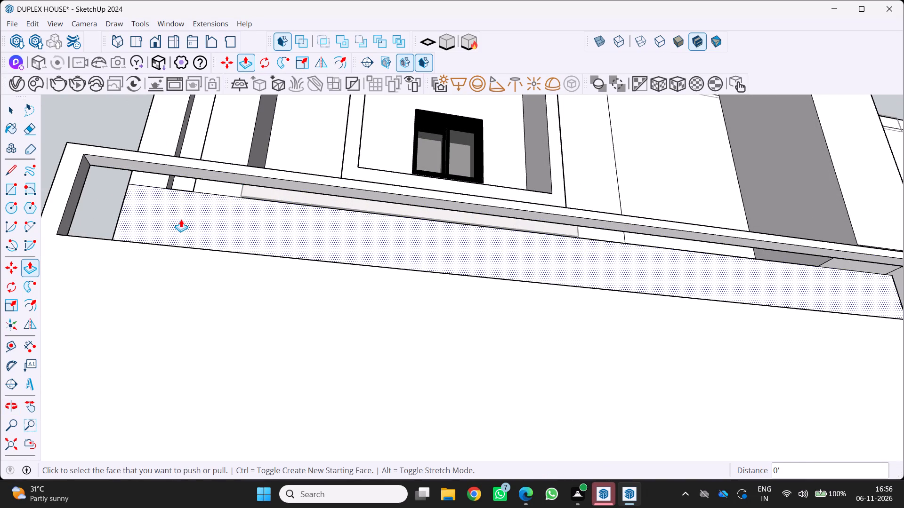
Draw two lines across the rail's underside near the near end of the strip panel, the second about 0.53' long, outlining an intermediate post.
{"action": "key", "text": "l"}
{"action": "scroll", "coordinate": [243, 176], "scroll_direction": "up", "scroll_amount": 3}
{"action": "left_click", "coordinate": [234, 174]}
{"action": "scroll", "coordinate": [227, 191], "scroll_direction": "up", "scroll_amount": 1}
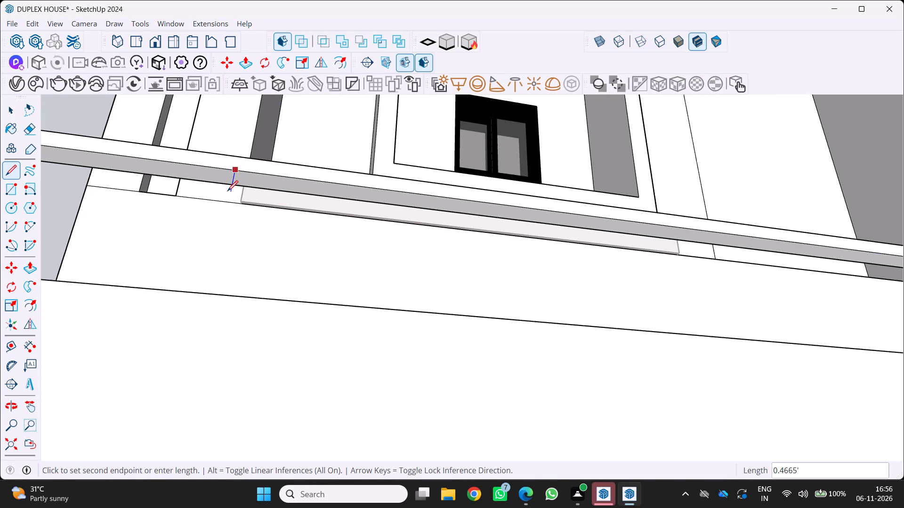
{"action": "scroll", "coordinate": [227, 191], "scroll_direction": "up", "scroll_amount": 9}
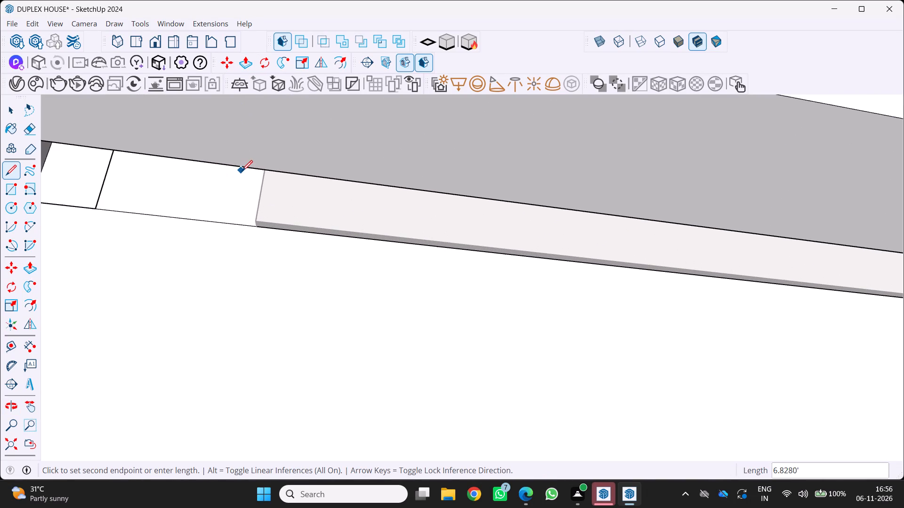
{"action": "left_click", "coordinate": [247, 167]}
{"action": "scroll", "coordinate": [247, 172], "scroll_direction": "down", "scroll_amount": 6}
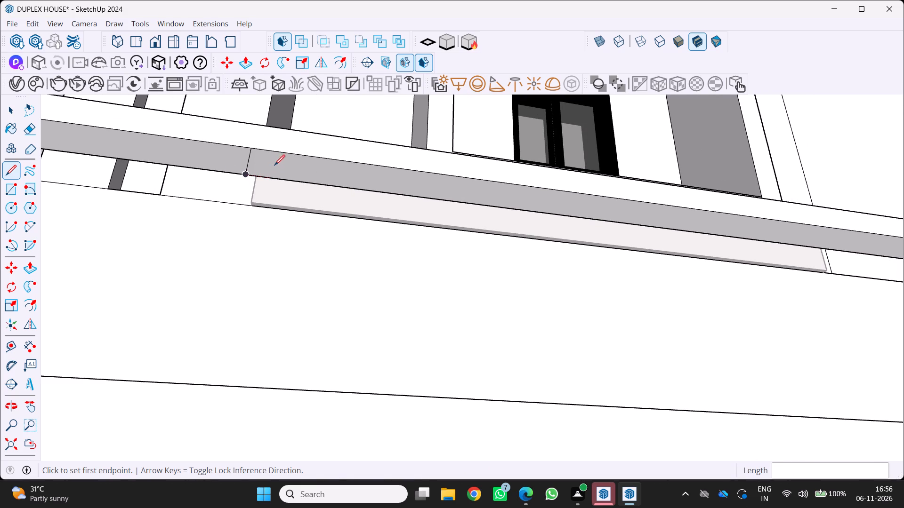
{"action": "left_click", "coordinate": [284, 154]}
{"action": "left_click", "coordinate": [272, 179]}
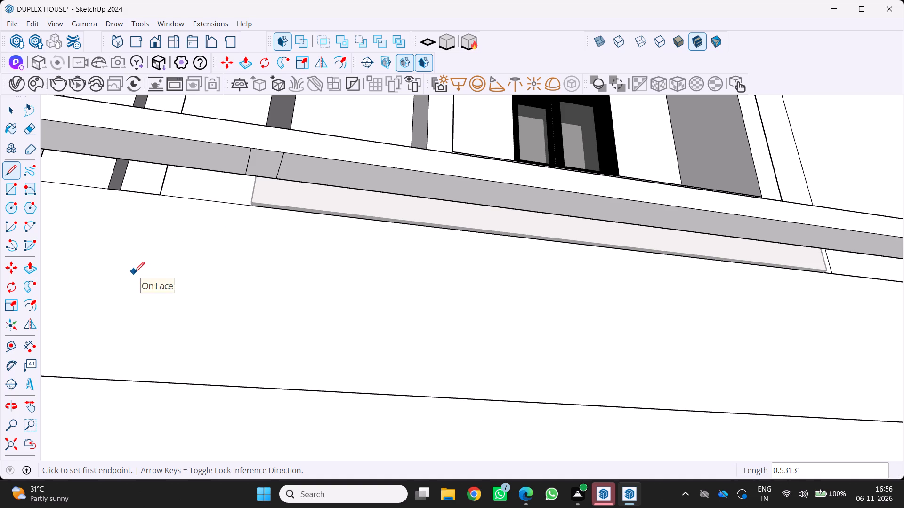
Push/Pull the marked section of the rail's underside about 2.48' down to the top of the front wall as the first intermediate post.
{"action": "scroll", "coordinate": [140, 268], "scroll_direction": "up", "scroll_amount": 2}
{"action": "scroll", "coordinate": [140, 264], "scroll_direction": "down", "scroll_amount": 7}
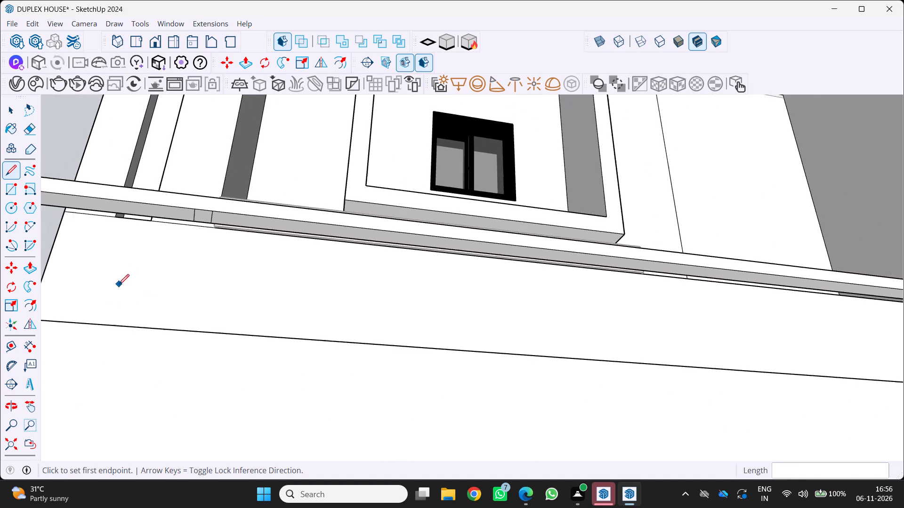
{"action": "scroll", "coordinate": [119, 285], "scroll_direction": "down", "scroll_amount": 2}
{"action": "middle_click_drag", "start_coordinate": [116, 248], "coordinate": [147, 220]}
{"action": "scroll", "coordinate": [183, 186], "scroll_direction": "up", "scroll_amount": 3}
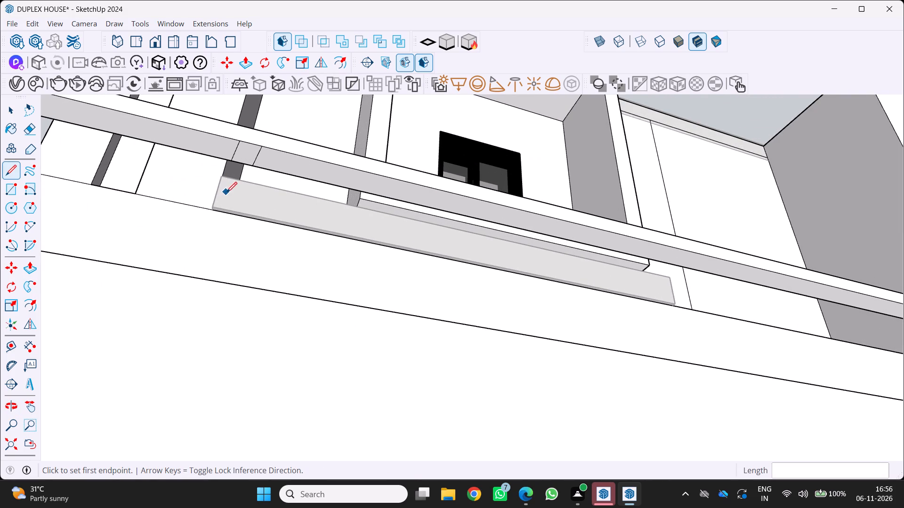
{"action": "key", "text": "p"}
{"action": "left_click", "coordinate": [247, 152]}
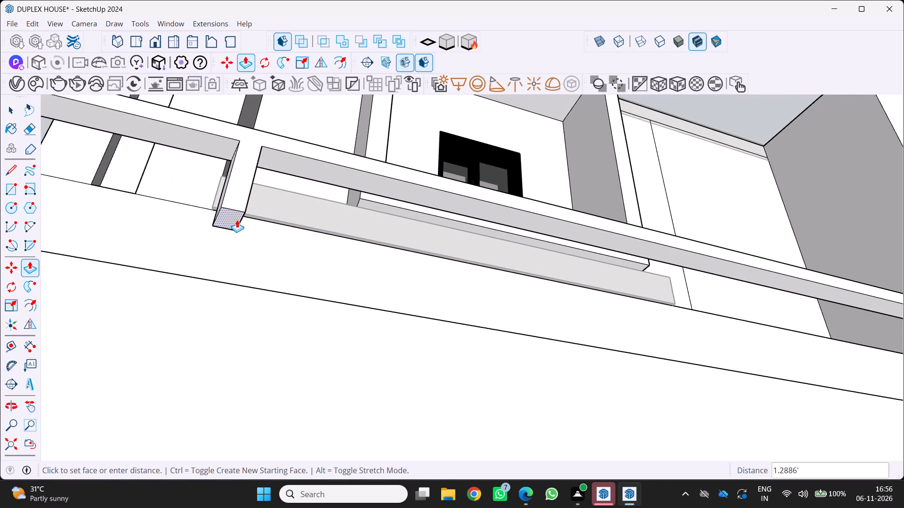
{"action": "middle_click_drag", "start_coordinate": [236, 214], "coordinate": [214, 278]}
{"action": "middle_click_drag", "start_coordinate": [214, 278], "coordinate": [207, 275]}
{"action": "scroll", "coordinate": [208, 276], "scroll_direction": "down", "scroll_amount": 11}
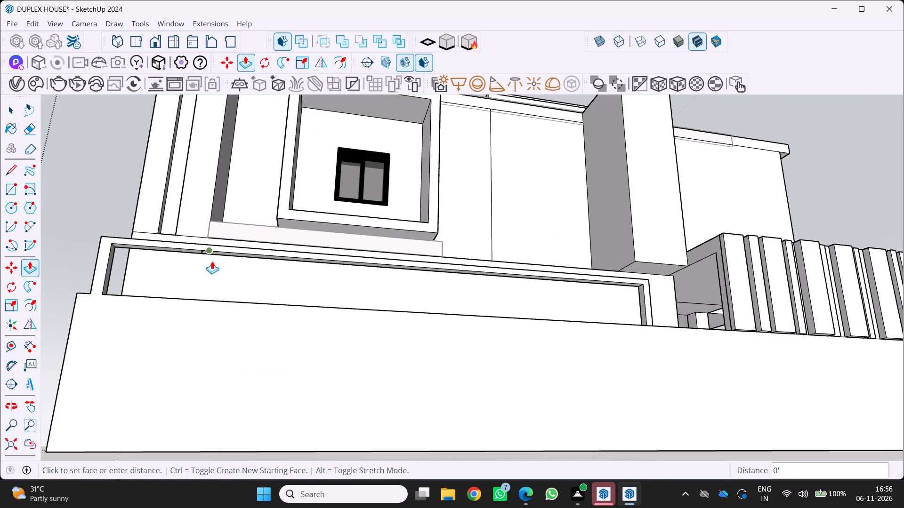
{"action": "scroll", "coordinate": [197, 286], "scroll_direction": "up", "scroll_amount": 3}
{"action": "middle_click_drag", "start_coordinate": [198, 293], "coordinate": [159, 338]}
{"action": "middle_click", "coordinate": [159, 338]}
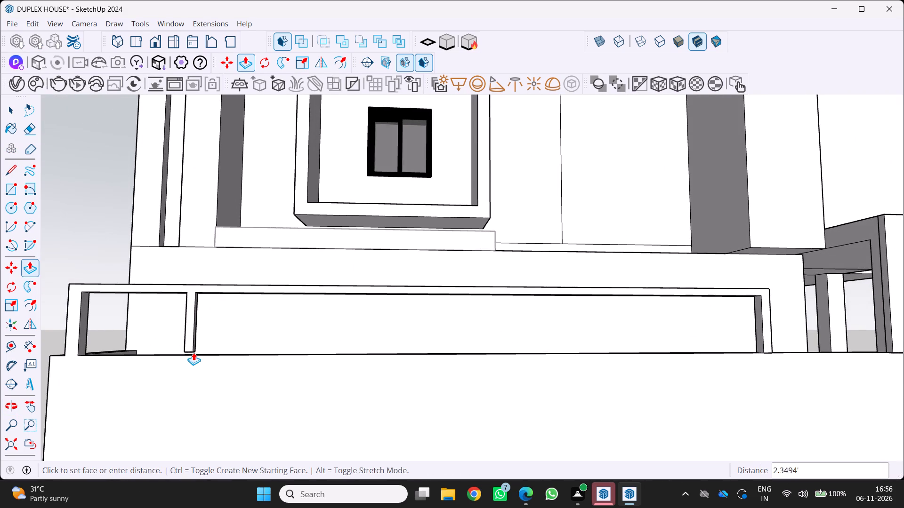
{"action": "left_click", "coordinate": [197, 354]}
Draw a line of about 0.52' across the rail's underside below the framed window, for a second intermediate post.
{"action": "scroll", "coordinate": [240, 356], "scroll_direction": "down", "scroll_amount": 4}
{"action": "middle_click_drag", "start_coordinate": [336, 323], "coordinate": [271, 257]}
{"action": "scroll", "coordinate": [332, 301], "scroll_direction": "up", "scroll_amount": 3}
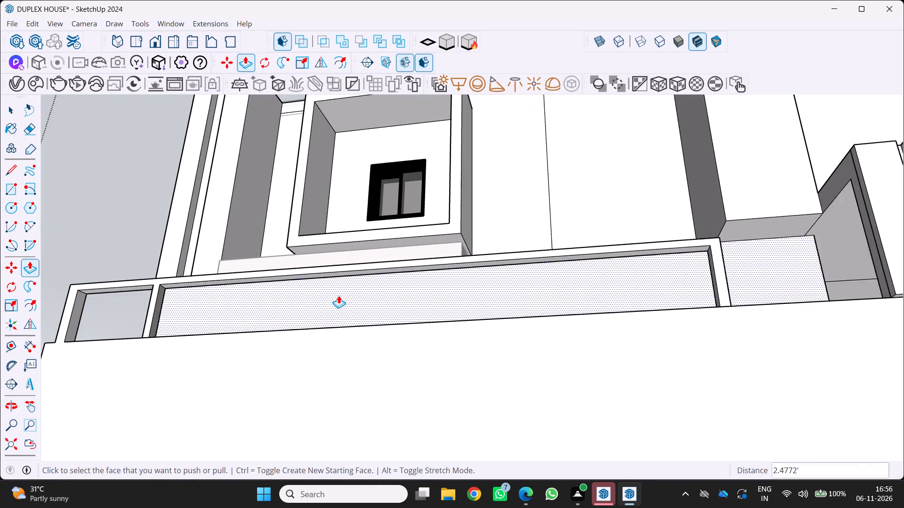
{"action": "middle_click_drag", "start_coordinate": [339, 294], "coordinate": [370, 273]}
{"action": "scroll", "coordinate": [352, 262], "scroll_direction": "up", "scroll_amount": 3}
{"action": "key", "text": "l"}
{"action": "scroll", "coordinate": [333, 183], "scroll_direction": "up", "scroll_amount": 1}
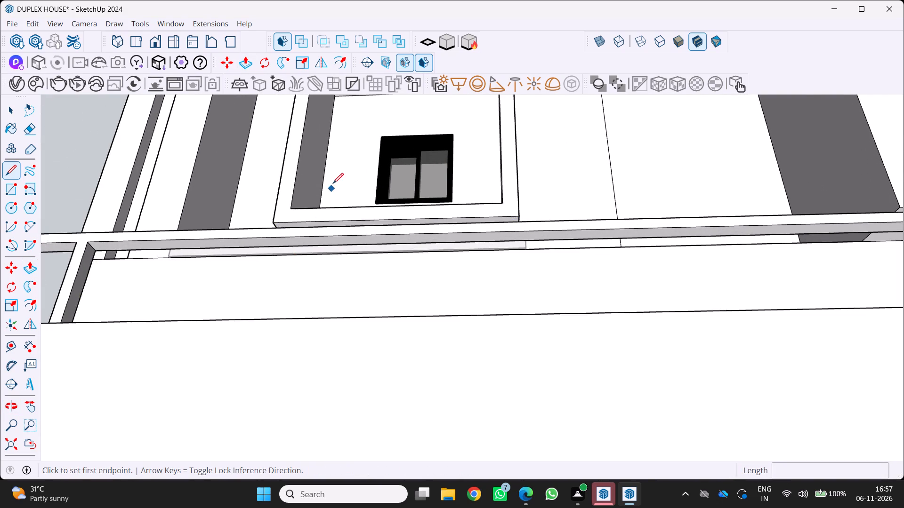
{"action": "scroll", "coordinate": [333, 183], "scroll_direction": "up", "scroll_amount": 1}
{"action": "scroll", "coordinate": [251, 234], "scroll_direction": "down", "scroll_amount": 10}
{"action": "middle_click_drag", "start_coordinate": [209, 251], "coordinate": [282, 206]}
{"action": "scroll", "coordinate": [216, 239], "scroll_direction": "up", "scroll_amount": 1}
{"action": "scroll", "coordinate": [314, 162], "scroll_direction": "up", "scroll_amount": 1}
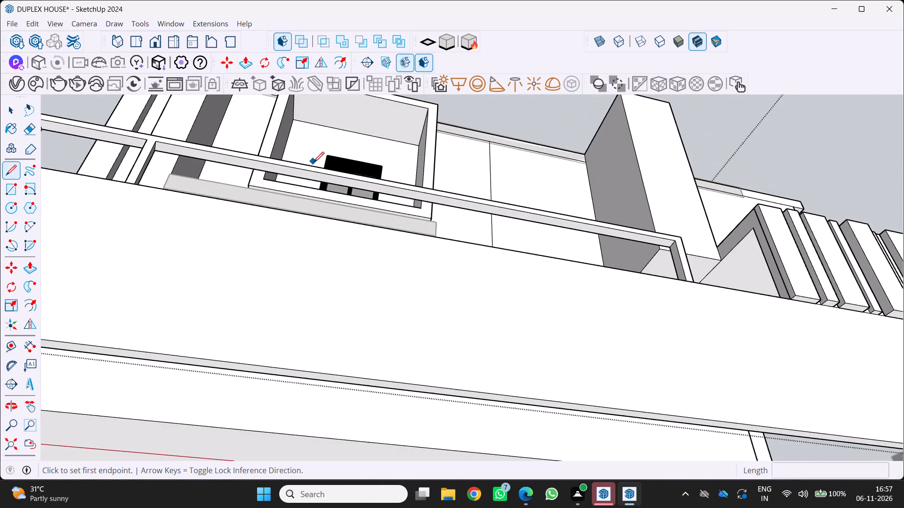
{"action": "left_click", "coordinate": [323, 175]}
{"action": "scroll", "coordinate": [315, 188], "scroll_direction": "up", "scroll_amount": 2}
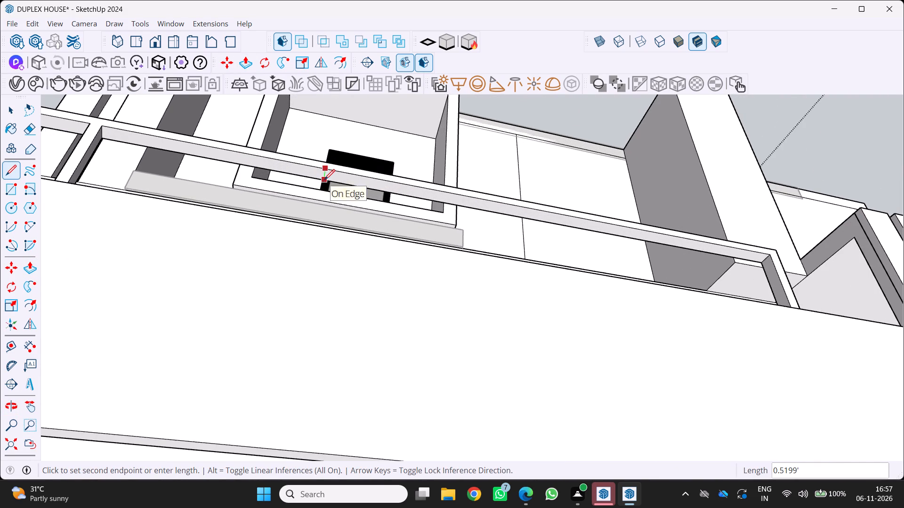
{"action": "left_click_drag", "start_coordinate": [323, 183], "coordinate": [328, 183]}
{"action": "key", "text": "space"}
Draw a second line of about 0.52' across the rail's underside beside the first, closing off the second post's section.
{"action": "scroll", "coordinate": [324, 178], "scroll_direction": "up", "scroll_amount": 2}
{"action": "middle_click_drag", "start_coordinate": [324, 178], "coordinate": [381, 176]}
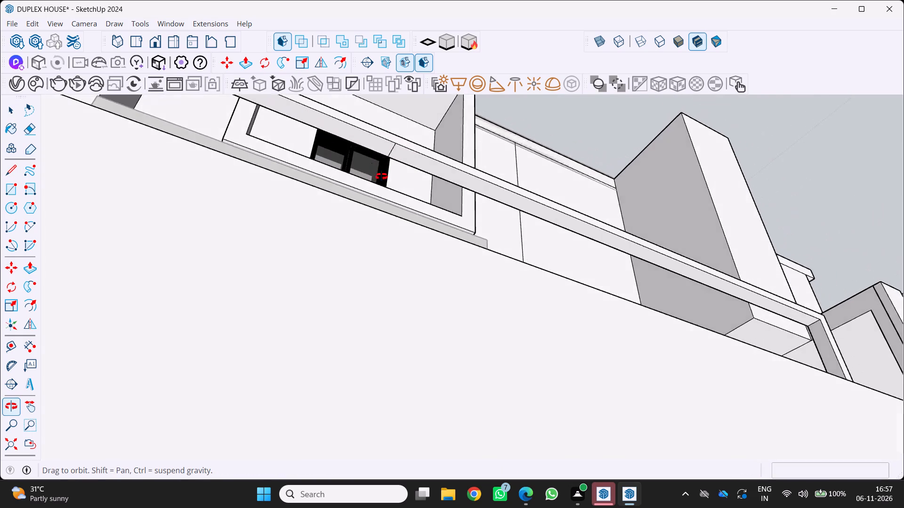
{"action": "middle_click_drag", "start_coordinate": [381, 176], "coordinate": [269, 214]}
{"action": "scroll", "coordinate": [269, 214], "scroll_direction": "down", "scroll_amount": 1}
{"action": "scroll", "coordinate": [289, 219], "scroll_direction": "up", "scroll_amount": 4}
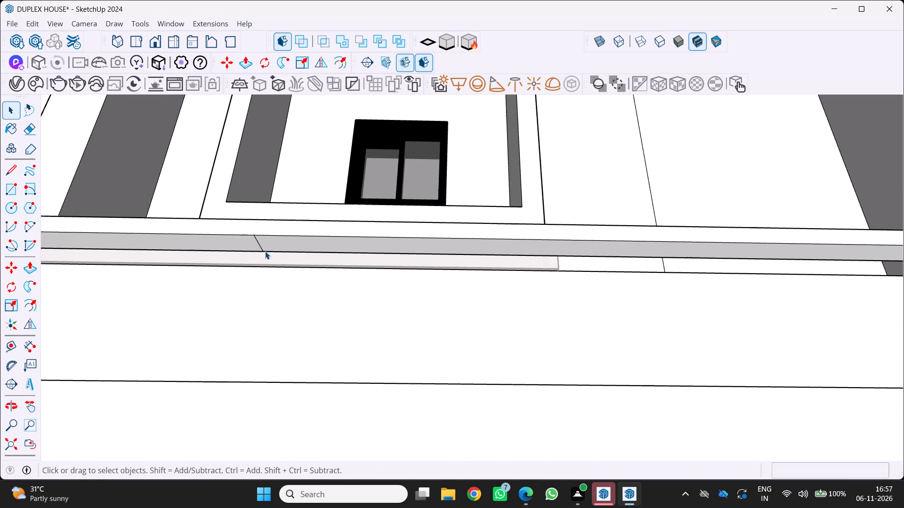
{"action": "scroll", "coordinate": [265, 251], "scroll_direction": "up", "scroll_amount": 2}
{"action": "key", "text": "l"}
{"action": "scroll", "coordinate": [303, 194], "scroll_direction": "up", "scroll_amount": 2}
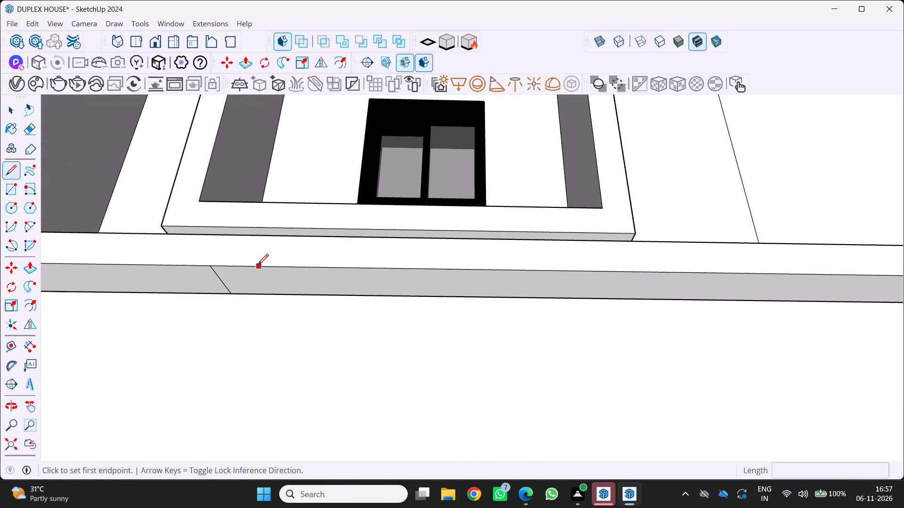
{"action": "left_click", "coordinate": [257, 266]}
{"action": "scroll", "coordinate": [262, 285], "scroll_direction": "up", "scroll_amount": 3}
{"action": "left_click", "coordinate": [272, 300]}
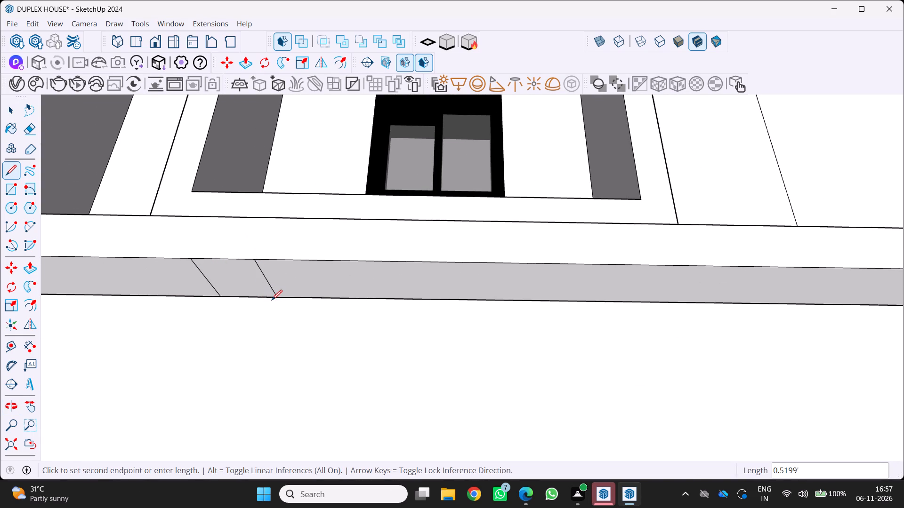
Push/Pull the marked section below the framed window about 0.47' downward into a short post.
{"action": "key", "text": "p"}
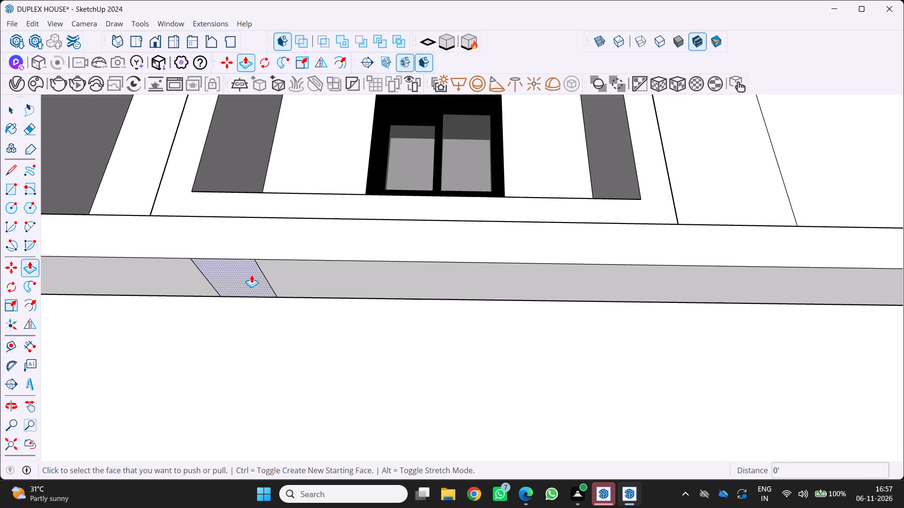
{"action": "left_click", "coordinate": [251, 275]}
{"action": "left_click_drag", "start_coordinate": [244, 275], "coordinate": [231, 344]}
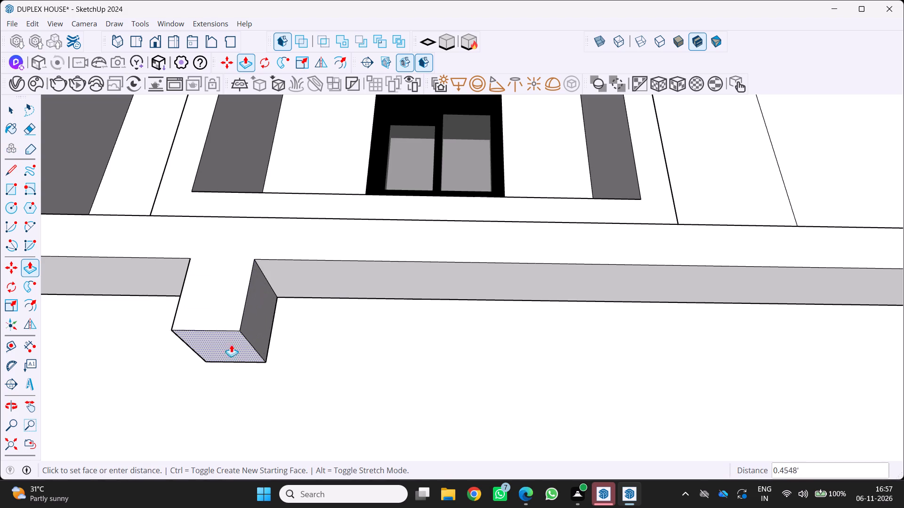
{"action": "left_click_drag", "start_coordinate": [231, 344], "coordinate": [230, 345]}
{"action": "scroll", "coordinate": [234, 329], "scroll_direction": "down", "scroll_amount": 19}
{"action": "middle_click_drag", "start_coordinate": [203, 325], "coordinate": [141, 371]}
{"action": "scroll", "coordinate": [141, 371], "scroll_direction": "down", "scroll_amount": 4}
{"action": "middle_click", "coordinate": [141, 371]}
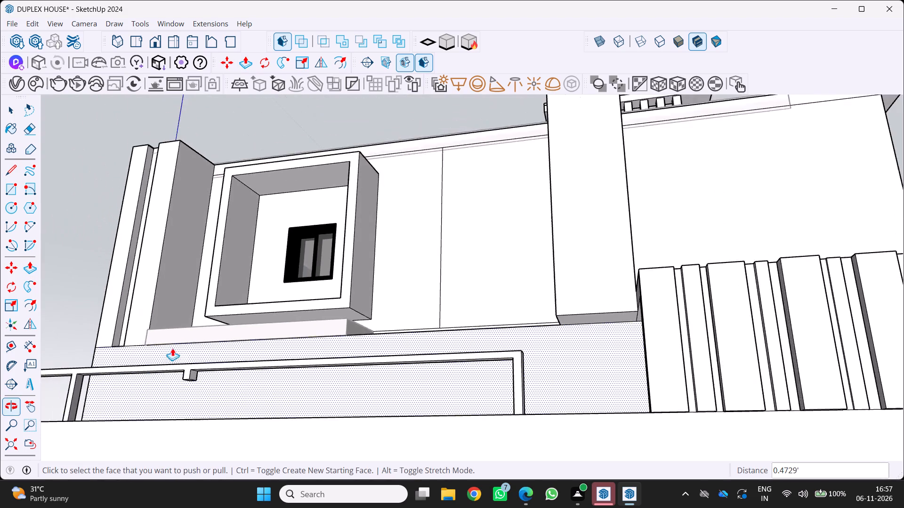
{"action": "scroll", "coordinate": [172, 348], "scroll_direction": "down", "scroll_amount": 5}
Extend the bottom of the short second post about 1.99' down to the top of the front wall.
{"action": "scroll", "coordinate": [176, 364], "scroll_direction": "up", "scroll_amount": 14}
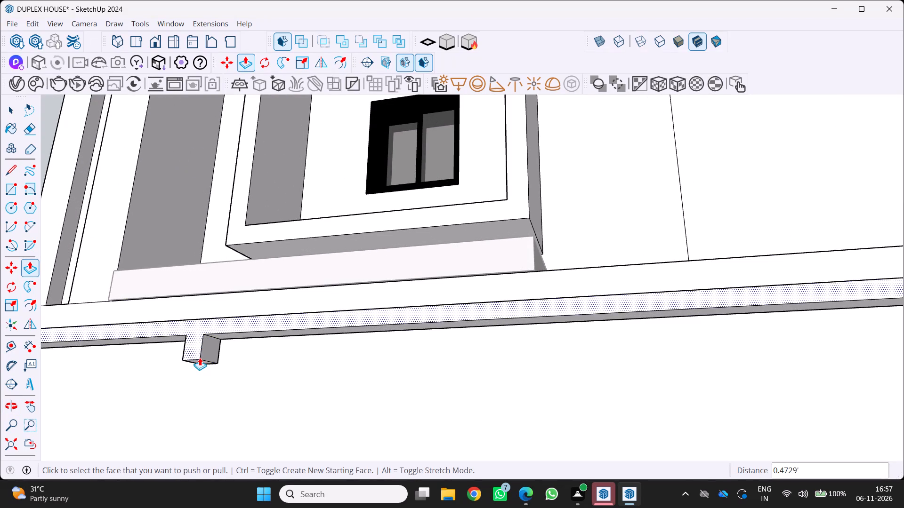
{"action": "scroll", "coordinate": [200, 362], "scroll_direction": "up", "scroll_amount": 1}
{"action": "middle_click_drag", "start_coordinate": [201, 362], "coordinate": [299, 296]}
{"action": "scroll", "coordinate": [298, 298], "scroll_direction": "up", "scroll_amount": 1}
{"action": "left_click_drag", "start_coordinate": [369, 176], "coordinate": [369, 220]}
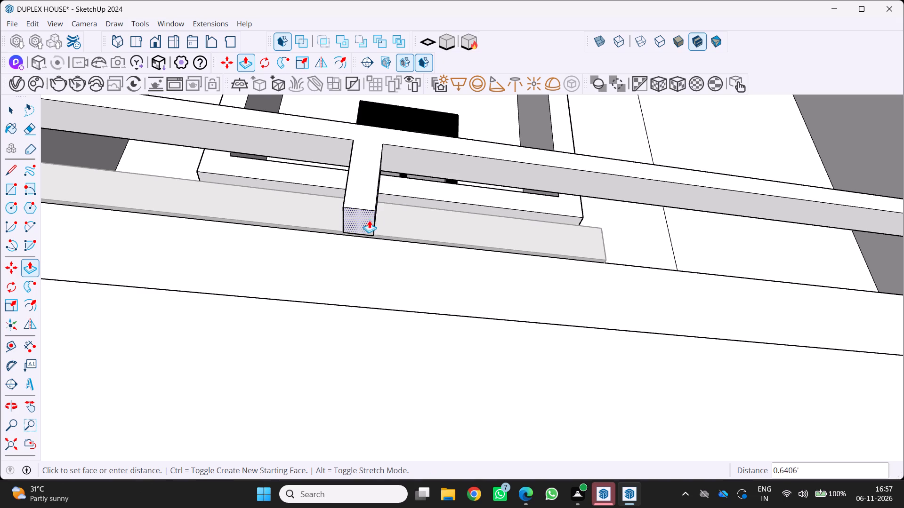
{"action": "left_click_drag", "start_coordinate": [369, 220], "coordinate": [341, 307]}
{"action": "scroll", "coordinate": [346, 285], "scroll_direction": "down", "scroll_amount": 7}
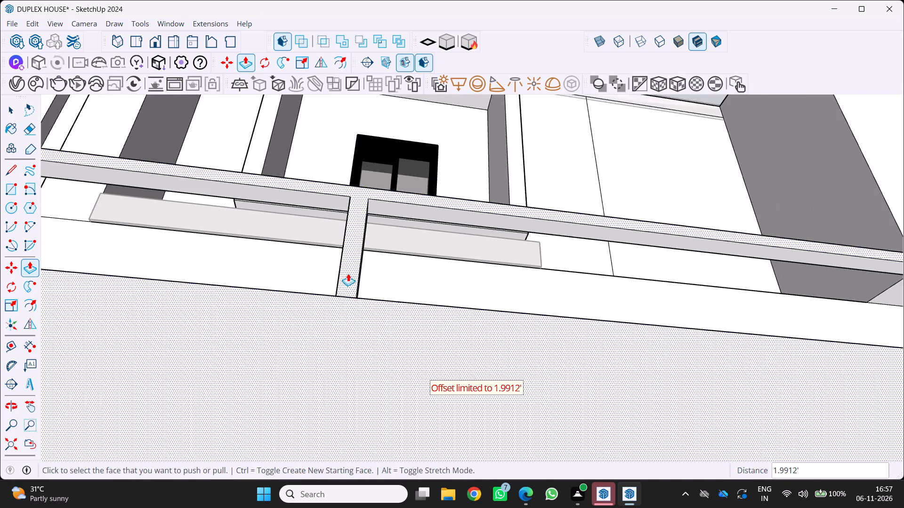
Draw a line across the rail's underside beyond the framed window, for a third intermediate post in the remaining long bay.
{"action": "scroll", "coordinate": [348, 273], "scroll_direction": "down", "scroll_amount": 14}
{"action": "middle_click_drag", "start_coordinate": [356, 248], "coordinate": [235, 365]}
{"action": "scroll", "coordinate": [356, 248], "scroll_direction": "up", "scroll_amount": 1}
{"action": "middle_click_drag", "start_coordinate": [234, 368], "coordinate": [234, 373]}
{"action": "scroll", "coordinate": [383, 311], "scroll_direction": "up", "scroll_amount": 4}
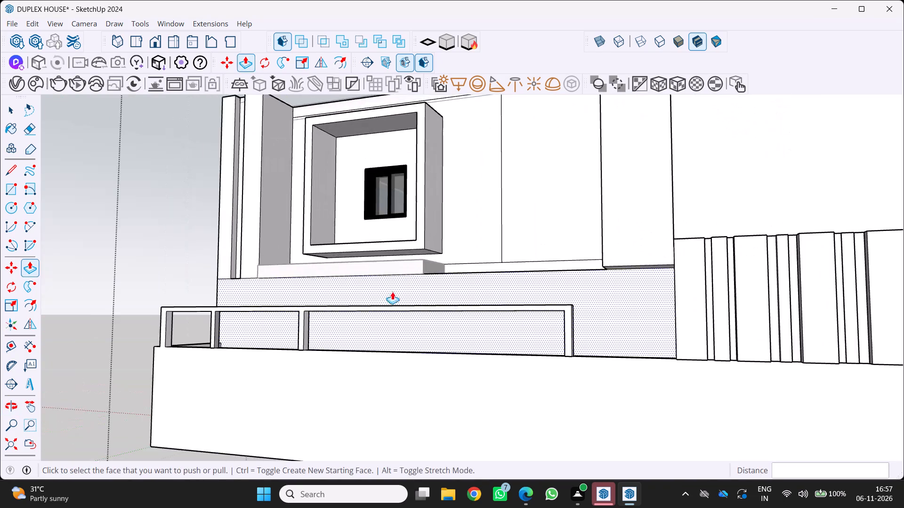
{"action": "scroll", "coordinate": [392, 292], "scroll_direction": "up", "scroll_amount": 2}
{"action": "middle_click_drag", "start_coordinate": [414, 352], "coordinate": [477, 251]}
{"action": "scroll", "coordinate": [439, 335], "scroll_direction": "up", "scroll_amount": 1}
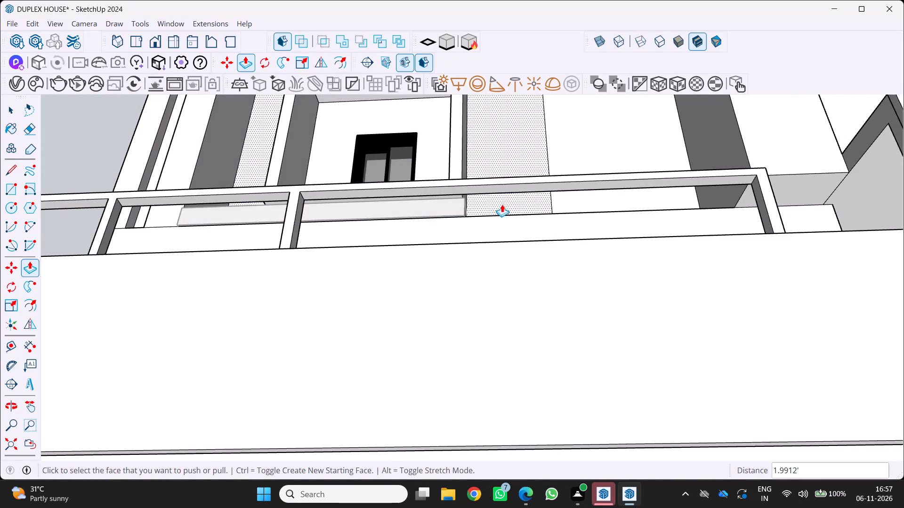
{"action": "key", "text": "l"}
{"action": "scroll", "coordinate": [514, 183], "scroll_direction": "up", "scroll_amount": 3}
{"action": "left_click", "coordinate": [516, 184]}
{"action": "scroll", "coordinate": [516, 208], "scroll_direction": "up", "scroll_amount": 2}
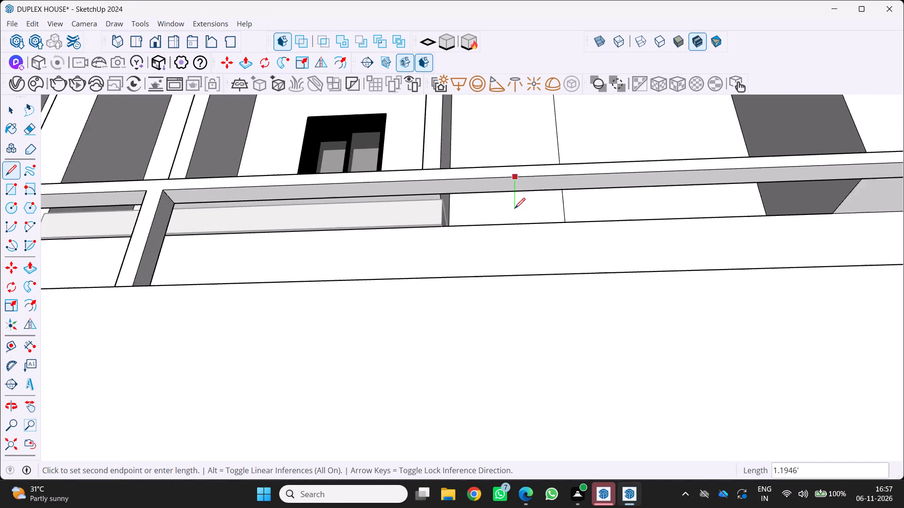
{"action": "scroll", "coordinate": [515, 208], "scroll_direction": "up", "scroll_amount": 4}
{"action": "left_click_drag", "start_coordinate": [513, 179], "coordinate": [518, 179]}
{"action": "scroll", "coordinate": [526, 187], "scroll_direction": "down", "scroll_amount": 4}
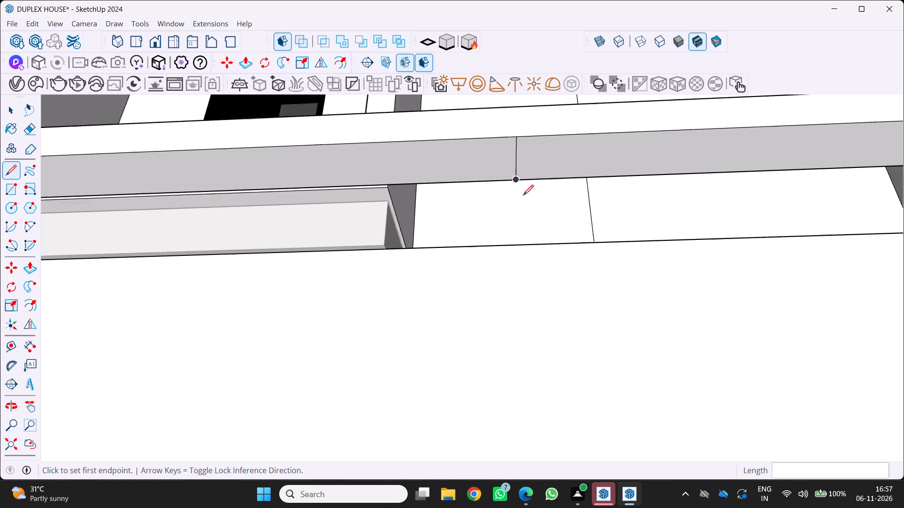
Draw a second line across the rail's underside beside it, closing off the third post's section.
{"action": "scroll", "coordinate": [523, 195], "scroll_direction": "down", "scroll_amount": 1}
{"action": "scroll", "coordinate": [539, 172], "scroll_direction": "up", "scroll_amount": 3}
{"action": "left_click", "coordinate": [540, 167]}
{"action": "scroll", "coordinate": [529, 190], "scroll_direction": "up", "scroll_amount": 2}
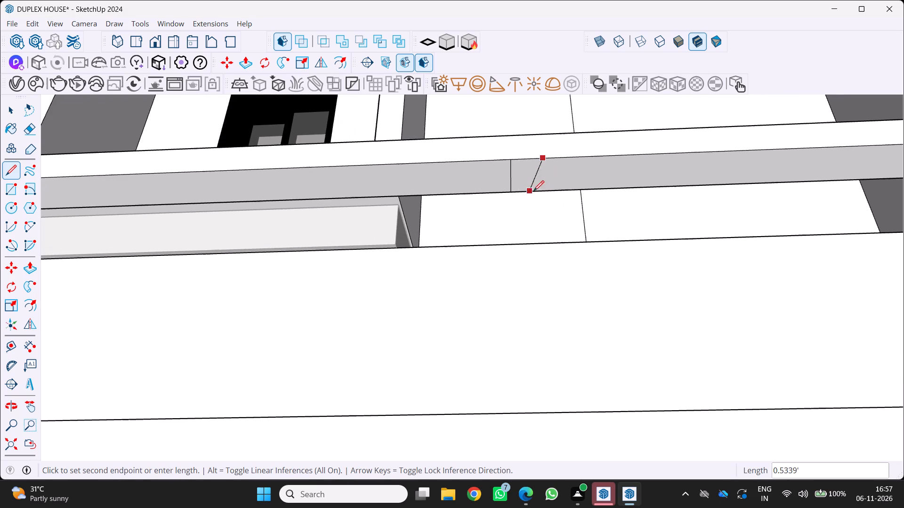
{"action": "left_click", "coordinate": [540, 188]}
{"action": "key", "text": "space"}
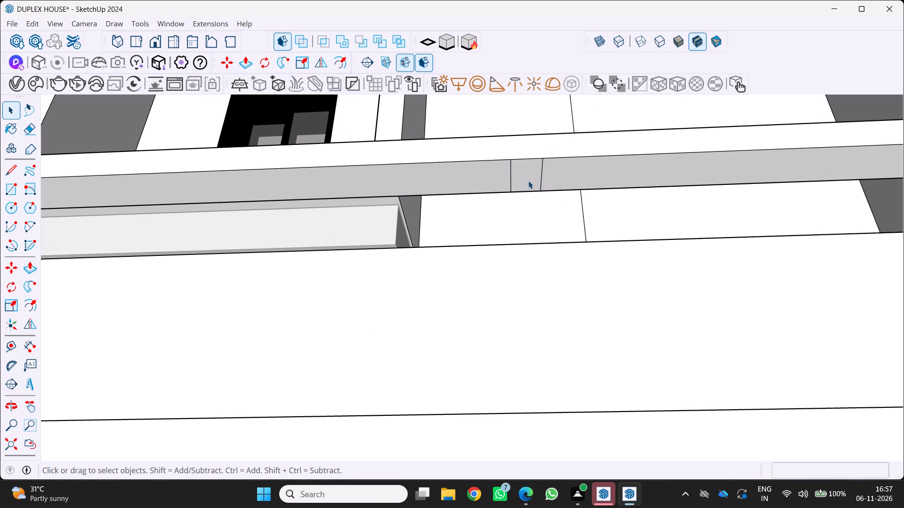
Push/Pull the third post's section about 2.48' down to the top of the front wall.
{"action": "key", "text": "p"}
{"action": "left_click", "coordinate": [529, 167]}
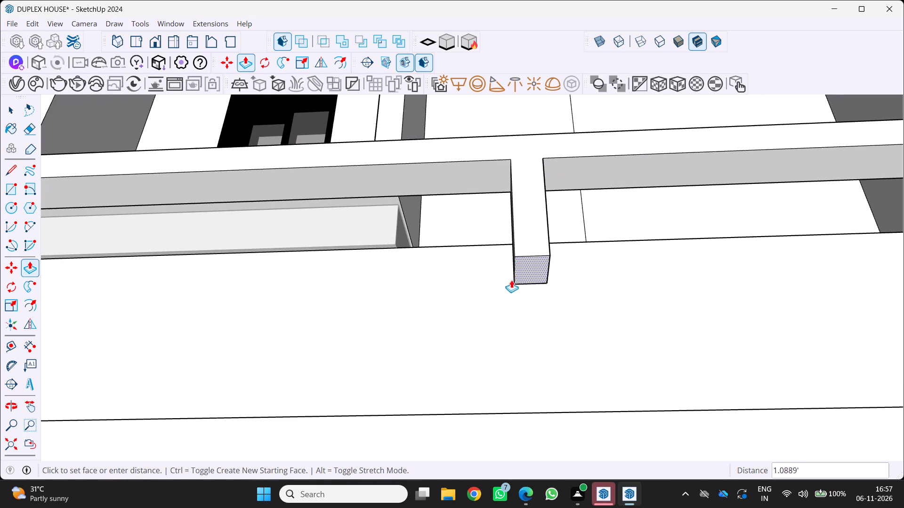
{"action": "scroll", "coordinate": [499, 359], "scroll_direction": "down", "scroll_amount": 10}
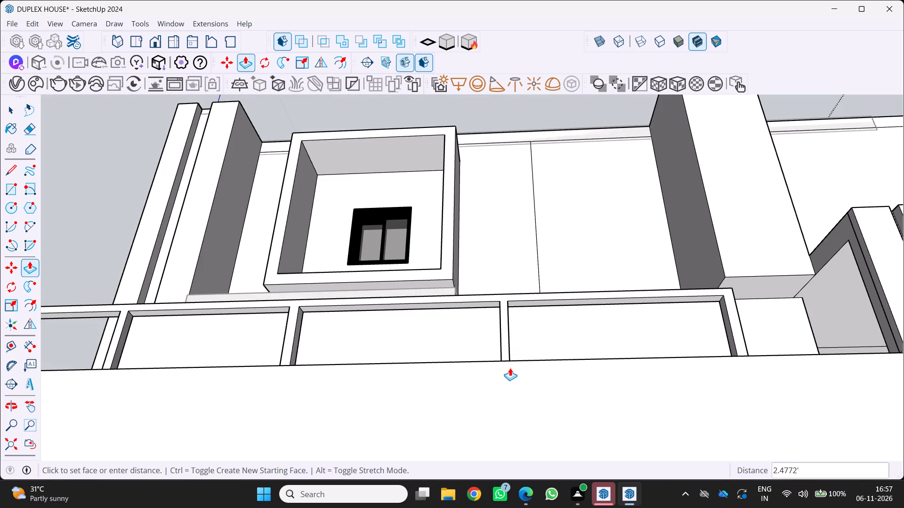
{"action": "left_click", "coordinate": [511, 368]}
Examine the railing and its posts above the front wall from several sides, along with the whole house exterior.
{"action": "scroll", "coordinate": [494, 373], "scroll_direction": "down", "scroll_amount": 6}
{"action": "middle_click_drag", "start_coordinate": [501, 349], "coordinate": [459, 438]}
{"action": "middle_click", "coordinate": [457, 439]}
{"action": "scroll", "coordinate": [457, 414], "scroll_direction": "down", "scroll_amount": 7}
{"action": "middle_click_drag", "start_coordinate": [514, 293], "coordinate": [511, 334]}
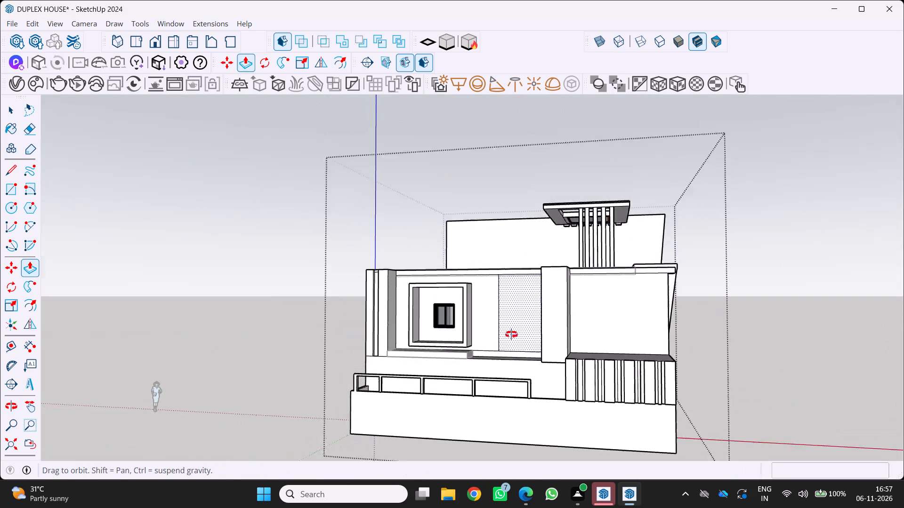
{"action": "middle_click_drag", "start_coordinate": [511, 334], "coordinate": [499, 366]}
{"action": "middle_click", "coordinate": [499, 366]}
{"action": "scroll", "coordinate": [449, 413], "scroll_direction": "up", "scroll_amount": 9}
{"action": "middle_click_drag", "start_coordinate": [465, 413], "coordinate": [620, 279]}
{"action": "middle_click", "coordinate": [620, 279]}
{"action": "scroll", "coordinate": [508, 264], "scroll_direction": "up", "scroll_amount": 1}
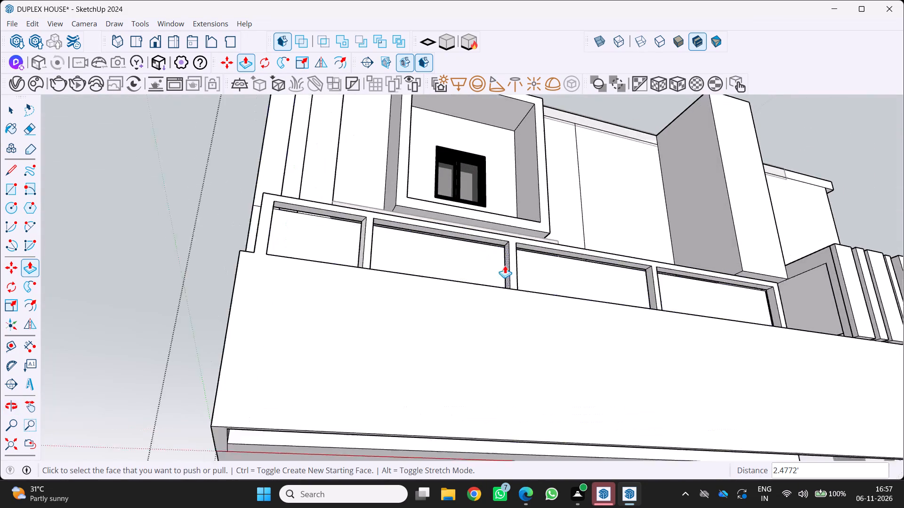
{"action": "scroll", "coordinate": [505, 265], "scroll_direction": "up", "scroll_amount": 1}
{"action": "middle_click", "coordinate": [492, 269]}
{"action": "middle_click_drag", "start_coordinate": [489, 272], "coordinate": [389, 304]}
{"action": "middle_click", "coordinate": [389, 300]}
{"action": "scroll", "coordinate": [403, 282], "scroll_direction": "down", "scroll_amount": 12}
{"action": "scroll", "coordinate": [529, 267], "scroll_direction": "up", "scroll_amount": 4}
{"action": "middle_click_drag", "start_coordinate": [525, 255], "coordinate": [524, 260]}
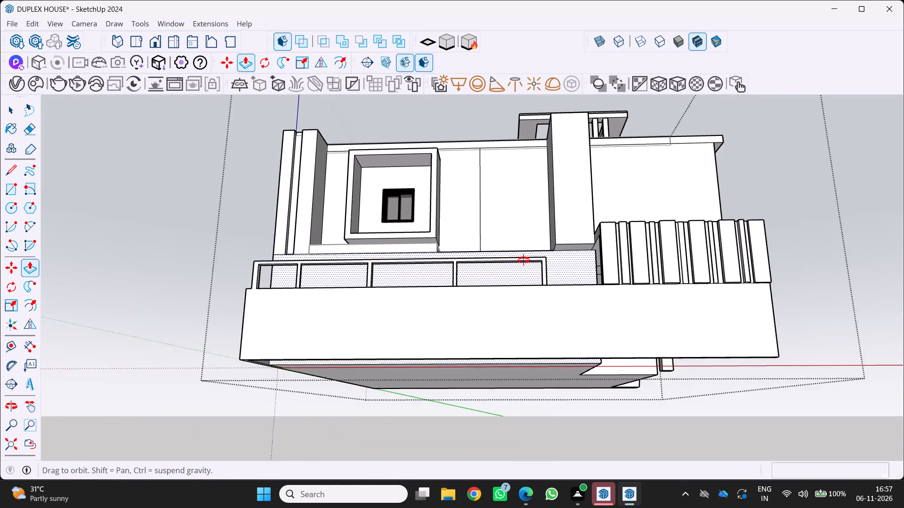
{"action": "middle_click_drag", "start_coordinate": [524, 260], "coordinate": [374, 289]}
{"action": "middle_click", "coordinate": [379, 289]}
{"action": "scroll", "coordinate": [263, 298], "scroll_direction": "down", "scroll_amount": 4}
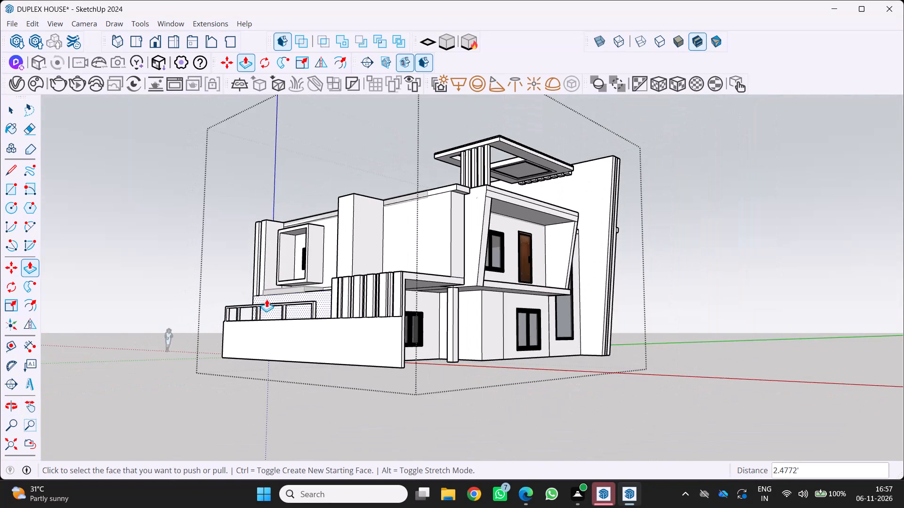
Examine the front wall railing, its posts and the whole house exterior from the front, both sides, above and below.
{"action": "scroll", "coordinate": [272, 326], "scroll_direction": "down", "scroll_amount": 5}
{"action": "middle_click_drag", "start_coordinate": [280, 322], "coordinate": [328, 321]}
{"action": "middle_click_drag", "start_coordinate": [337, 318], "coordinate": [351, 315]}
{"action": "middle_click_drag", "start_coordinate": [359, 314], "coordinate": [414, 302]}
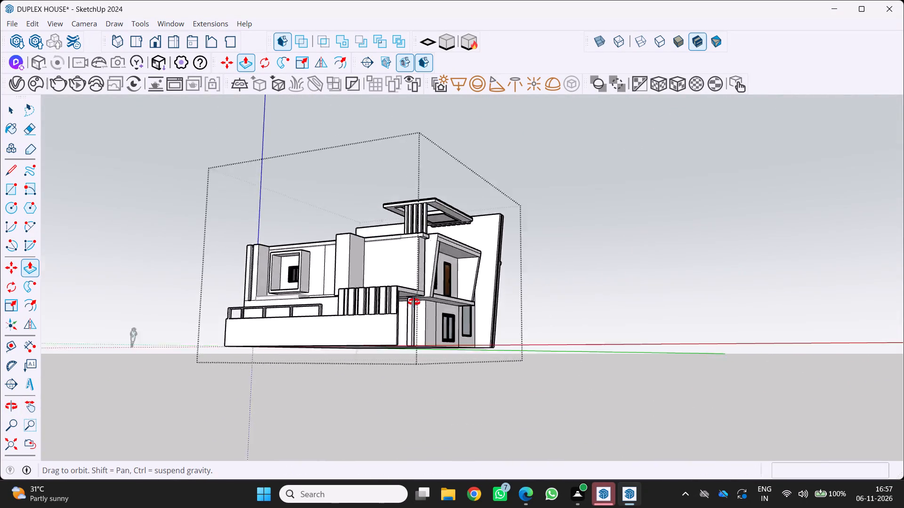
{"action": "middle_click_drag", "start_coordinate": [414, 302], "coordinate": [511, 296]}
{"action": "middle_click_drag", "start_coordinate": [326, 286], "coordinate": [343, 290]}
{"action": "middle_click_drag", "start_coordinate": [349, 291], "coordinate": [501, 306]}
{"action": "middle_click", "coordinate": [501, 306]}
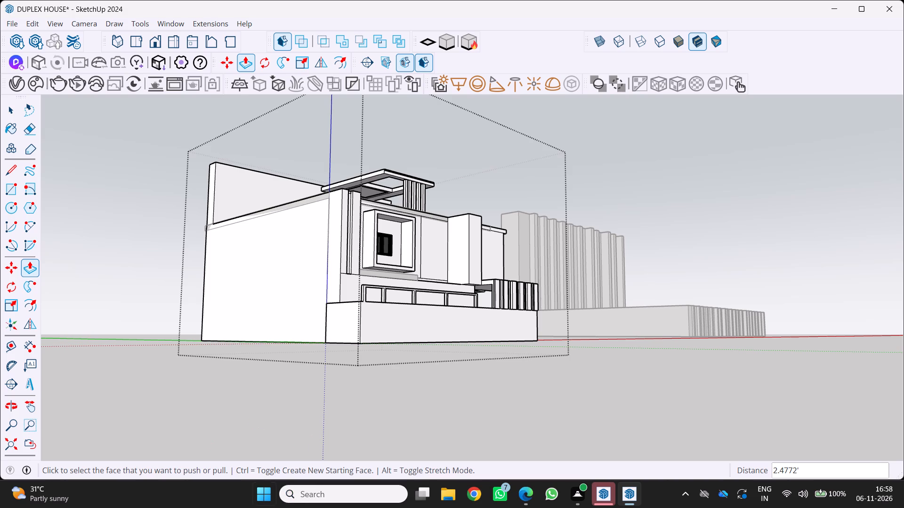
{"action": "scroll", "coordinate": [483, 507], "scroll_direction": "down", "scroll_amount": 2}
{"action": "scroll", "coordinate": [435, 507], "scroll_direction": "down", "scroll_amount": 1}
{"action": "scroll", "coordinate": [385, 239], "scroll_direction": "down", "scroll_amount": 5}
{"action": "middle_click_drag", "start_coordinate": [376, 248], "coordinate": [219, 301]}
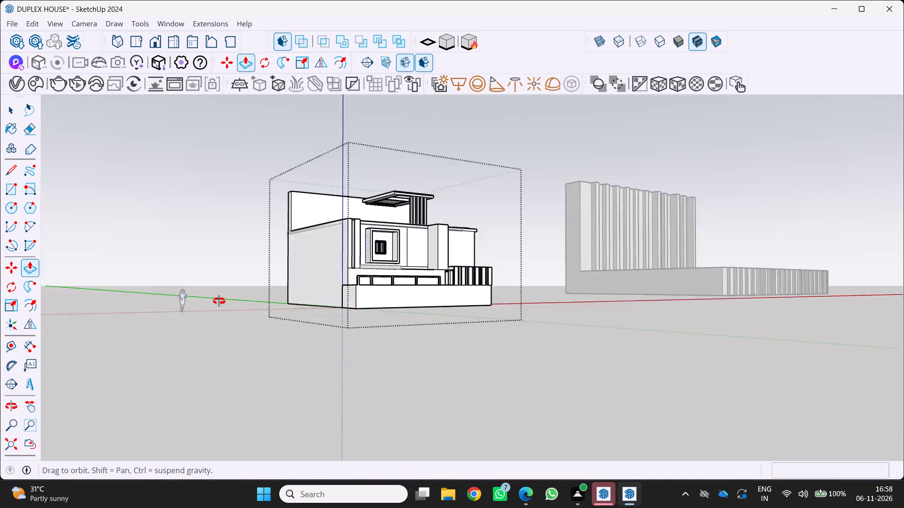
{"action": "middle_click_drag", "start_coordinate": [219, 301], "coordinate": [206, 310]}
{"action": "scroll", "coordinate": [335, 210], "scroll_direction": "down", "scroll_amount": 5}
{"action": "scroll", "coordinate": [337, 219], "scroll_direction": "up", "scroll_amount": 7}
{"action": "middle_click_drag", "start_coordinate": [337, 219], "coordinate": [197, 273]}
{"action": "middle_click_drag", "start_coordinate": [304, 285], "coordinate": [175, 260]}
{"action": "scroll", "coordinate": [164, 252], "scroll_direction": "up", "scroll_amount": 2}
{"action": "middle_click_drag", "start_coordinate": [181, 264], "coordinate": [187, 267]}
{"action": "scroll", "coordinate": [190, 270], "scroll_direction": "up", "scroll_amount": 13}
{"action": "middle_click_drag", "start_coordinate": [291, 271], "coordinate": [457, 279]}
{"action": "middle_click", "coordinate": [460, 278]}
{"action": "scroll", "coordinate": [429, 290], "scroll_direction": "down", "scroll_amount": 5}
{"action": "scroll", "coordinate": [387, 320], "scroll_direction": "up", "scroll_amount": 1}
{"action": "middle_click_drag", "start_coordinate": [399, 312], "coordinate": [418, 301]}
{"action": "middle_click_drag", "start_coordinate": [424, 297], "coordinate": [428, 295]}
{"action": "middle_click_drag", "start_coordinate": [432, 292], "coordinate": [481, 270]}
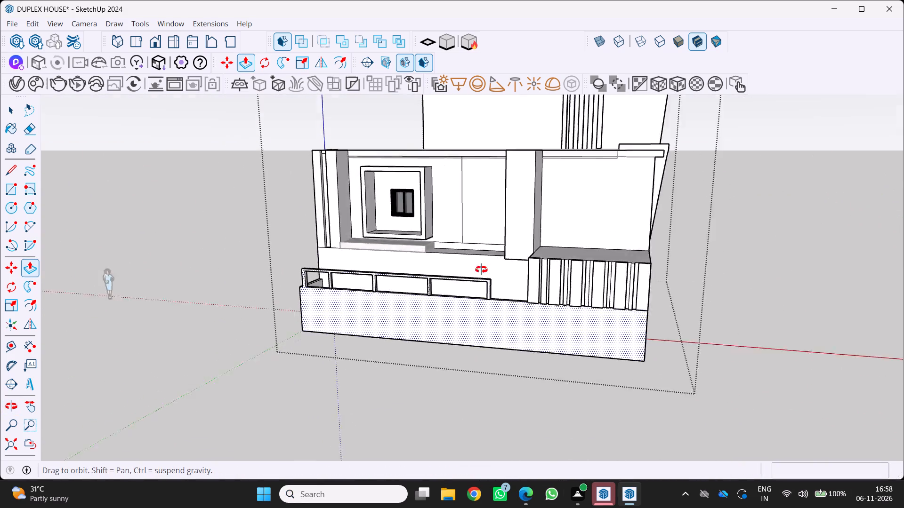
{"action": "middle_click_drag", "start_coordinate": [481, 270], "coordinate": [507, 252]}
{"action": "middle_click_drag", "start_coordinate": [509, 250], "coordinate": [525, 229]}
{"action": "middle_click", "coordinate": [530, 222]}
{"action": "scroll", "coordinate": [368, 308], "scroll_direction": "down", "scroll_amount": 10}
{"action": "middle_click", "coordinate": [367, 304]}
{"action": "middle_click", "coordinate": [367, 304]}
{"action": "middle_click", "coordinate": [361, 308]}
{"action": "middle_click_drag", "start_coordinate": [353, 310], "coordinate": [250, 347]}
{"action": "middle_click", "coordinate": [248, 348]}
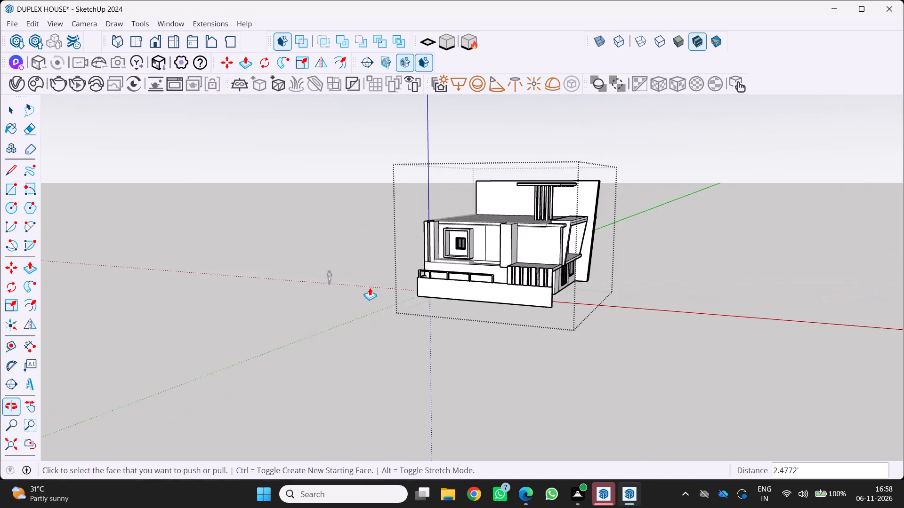
{"action": "scroll", "coordinate": [461, 260], "scroll_direction": "down", "scroll_amount": 5}
{"action": "middle_click_drag", "start_coordinate": [462, 264], "coordinate": [208, 288]}
{"action": "middle_click", "coordinate": [208, 288]}
{"action": "scroll", "coordinate": [544, 323], "scroll_direction": "up", "scroll_amount": 4}
{"action": "key", "text": "space"}
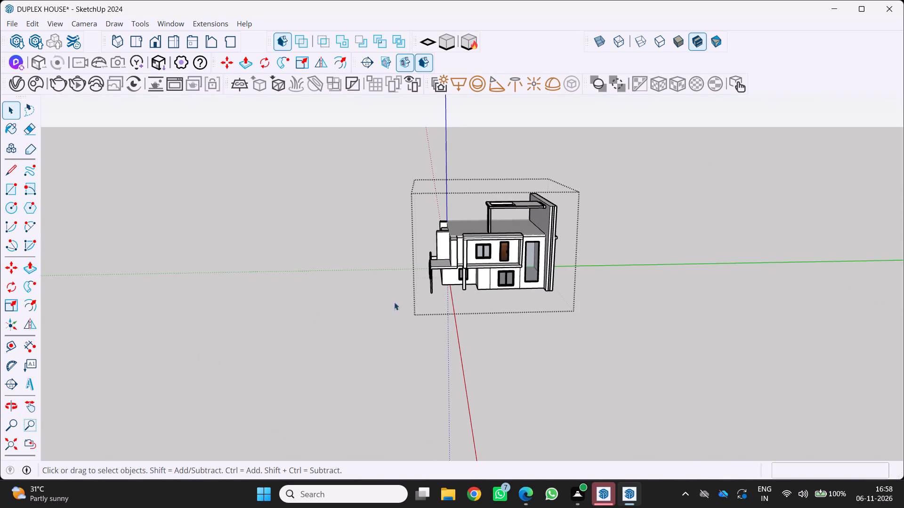
{"action": "scroll", "coordinate": [395, 300], "scroll_direction": "up", "scroll_amount": 19}
{"action": "middle_click_drag", "start_coordinate": [433, 285], "coordinate": [614, 275]}
{"action": "middle_click", "coordinate": [614, 275]}
{"action": "middle_click", "coordinate": [614, 275]}
{"action": "scroll", "coordinate": [573, 280], "scroll_direction": "down", "scroll_amount": 5}
{"action": "middle_click_drag", "start_coordinate": [419, 329], "coordinate": [252, 343]}
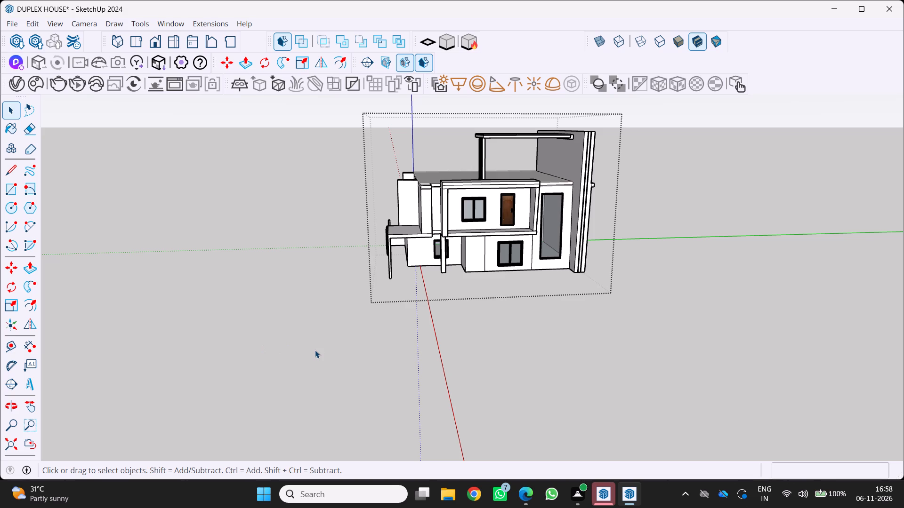
{"action": "scroll", "coordinate": [320, 294], "scroll_direction": "down", "scroll_amount": 6}
{"action": "scroll", "coordinate": [315, 286], "scroll_direction": "up", "scroll_amount": 1}
{"action": "middle_click_drag", "start_coordinate": [333, 281], "coordinate": [345, 281]}
{"action": "middle_click_drag", "start_coordinate": [351, 281], "coordinate": [549, 246]}
{"action": "scroll", "coordinate": [525, 243], "scroll_direction": "up", "scroll_amount": 8}
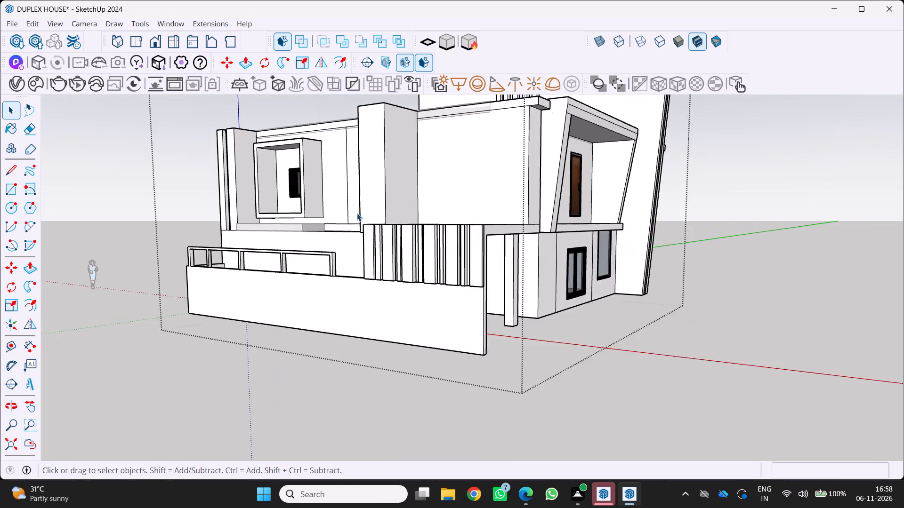
{"action": "scroll", "coordinate": [357, 213], "scroll_direction": "up", "scroll_amount": 3}
{"action": "middle_click_drag", "start_coordinate": [366, 213], "coordinate": [561, 241]}
{"action": "middle_click", "coordinate": [560, 240]}
{"action": "middle_click", "coordinate": [560, 240]}
{"action": "scroll", "coordinate": [496, 243], "scroll_direction": "down", "scroll_amount": 6}
{"action": "scroll", "coordinate": [300, 316], "scroll_direction": "up", "scroll_amount": 4}
{"action": "middle_click_drag", "start_coordinate": [310, 306], "coordinate": [286, 189]}
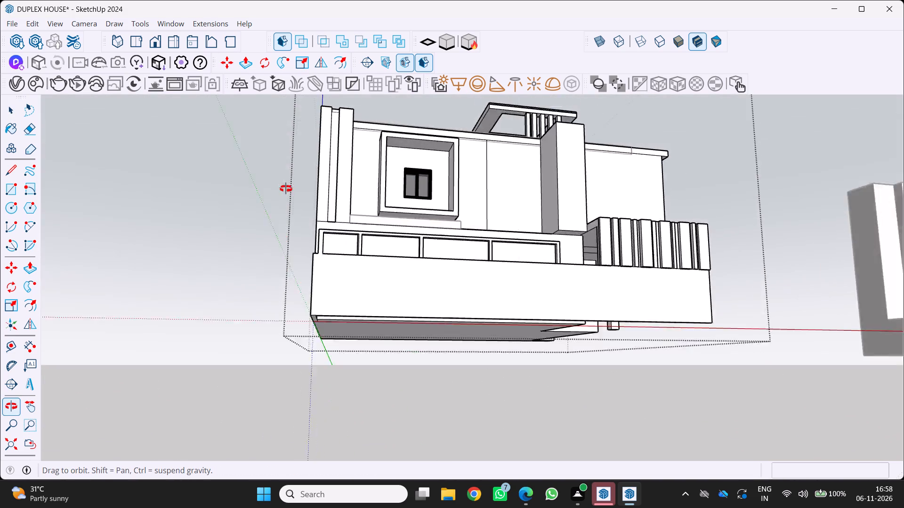
{"action": "middle_click_drag", "start_coordinate": [286, 189], "coordinate": [236, 226]}
{"action": "middle_click", "coordinate": [236, 226]}
{"action": "scroll", "coordinate": [236, 226], "scroll_direction": "down", "scroll_amount": 15}
{"action": "middle_click", "coordinate": [235, 226]}
{"action": "middle_click", "coordinate": [284, 206]}
{"action": "middle_click", "coordinate": [284, 206]}
{"action": "scroll", "coordinate": [284, 206], "scroll_direction": "up", "scroll_amount": 1}
{"action": "middle_click", "coordinate": [288, 210]}
{"action": "middle_click", "coordinate": [289, 217]}
{"action": "middle_click_drag", "start_coordinate": [286, 223], "coordinate": [283, 228]}
{"action": "middle_click_drag", "start_coordinate": [274, 235], "coordinate": [166, 279]}
{"action": "scroll", "coordinate": [262, 214], "scroll_direction": "down", "scroll_amount": 6}
{"action": "middle_click_drag", "start_coordinate": [409, 208], "coordinate": [163, 254]}
{"action": "scroll", "coordinate": [405, 214], "scroll_direction": "up", "scroll_amount": 1}
{"action": "middle_click", "coordinate": [161, 253]}
{"action": "scroll", "coordinate": [384, 271], "scroll_direction": "up", "scroll_amount": 2}
{"action": "middle_click", "coordinate": [397, 284]}
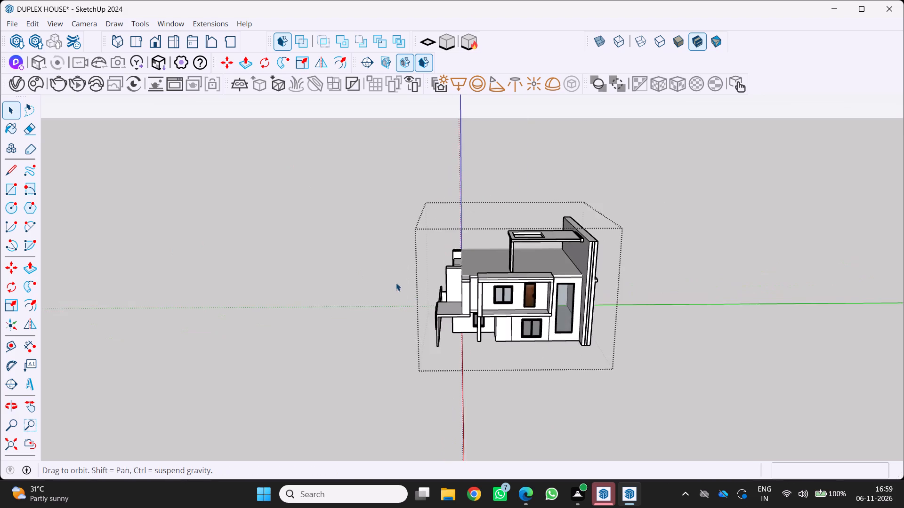
{"action": "middle_click", "coordinate": [397, 284]}
{"action": "middle_click_drag", "start_coordinate": [392, 280], "coordinate": [388, 275]}
{"action": "middle_click_drag", "start_coordinate": [383, 271], "coordinate": [305, 231]}
{"action": "middle_click", "coordinate": [304, 231]}
{"action": "middle_click", "coordinate": [296, 233]}
{"action": "scroll", "coordinate": [313, 200], "scroll_direction": "down", "scroll_amount": 13}
{"action": "middle_click", "coordinate": [325, 195]}
{"action": "middle_click_drag", "start_coordinate": [325, 196], "coordinate": [324, 200]}
{"action": "middle_click_drag", "start_coordinate": [324, 200], "coordinate": [323, 248]}
{"action": "middle_click_drag", "start_coordinate": [330, 250], "coordinate": [389, 250]}
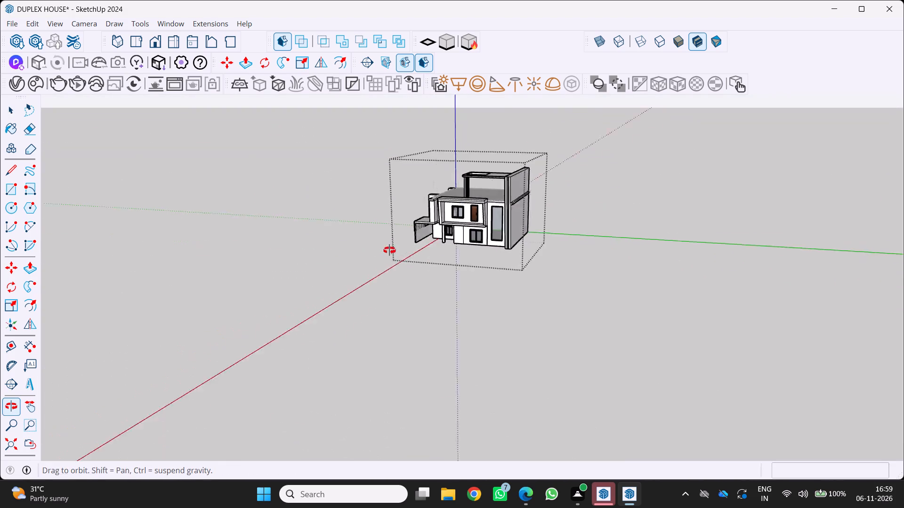
{"action": "middle_click_drag", "start_coordinate": [389, 250], "coordinate": [393, 246]}
Close the house group and delete the spare L-shaped block with vertical slats standing apart from the house.
{"action": "scroll", "coordinate": [393, 247], "scroll_direction": "down", "scroll_amount": 16}
{"action": "scroll", "coordinate": [374, 262], "scroll_direction": "down", "scroll_amount": 15}
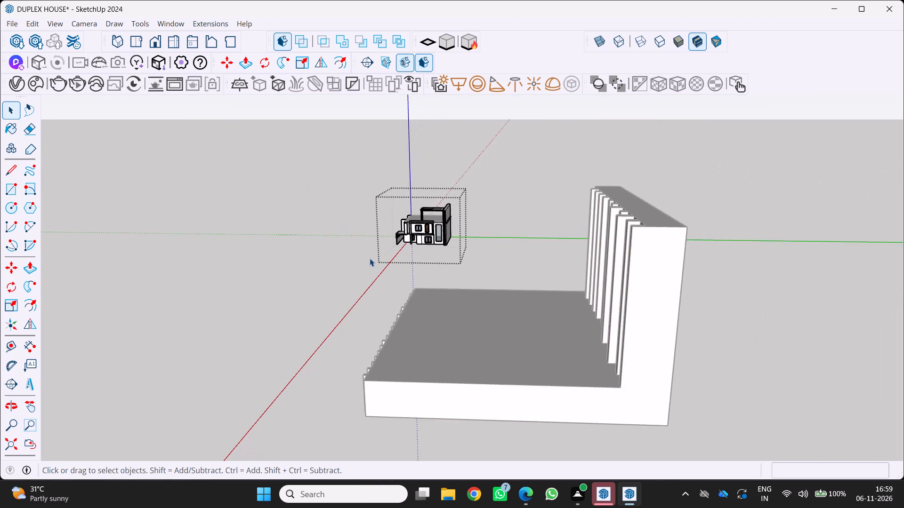
{"action": "middle_click_drag", "start_coordinate": [420, 278], "coordinate": [702, 263]}
{"action": "middle_click", "coordinate": [702, 262]}
{"action": "middle_click", "coordinate": [702, 262]}
{"action": "scroll", "coordinate": [616, 258], "scroll_direction": "down", "scroll_amount": 7}
{"action": "middle_click_drag", "start_coordinate": [387, 275], "coordinate": [392, 277]}
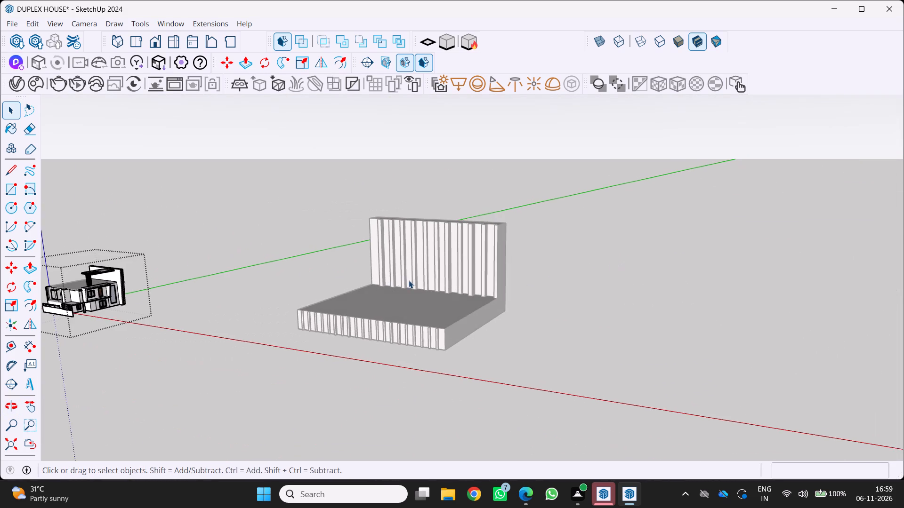
{"action": "middle_click", "coordinate": [505, 273]}
{"action": "middle_click", "coordinate": [505, 273]}
{"action": "middle_click", "coordinate": [505, 273]}
{"action": "scroll", "coordinate": [315, 296], "scroll_direction": "down", "scroll_amount": 2}
{"action": "middle_click_drag", "start_coordinate": [321, 296], "coordinate": [433, 282]}
{"action": "middle_click", "coordinate": [433, 282]}
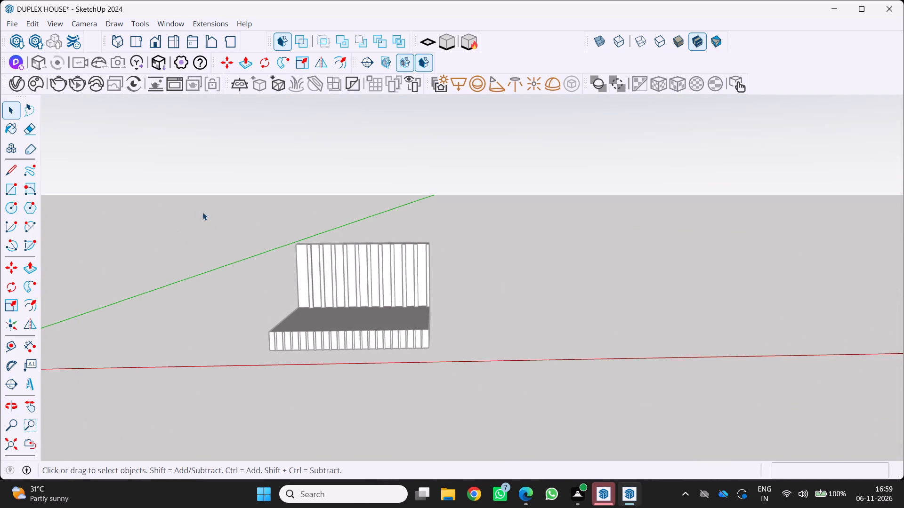
{"action": "left_click_drag", "start_coordinate": [246, 216], "coordinate": [452, 349]}
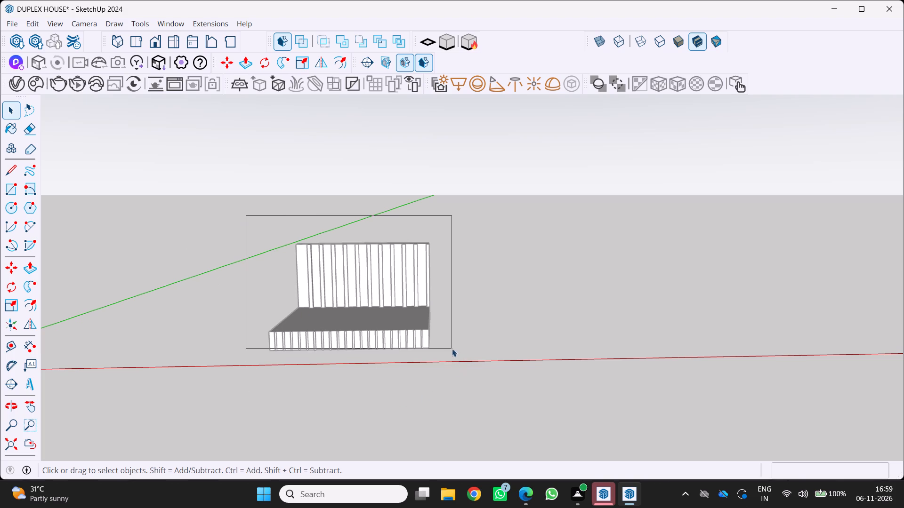
{"action": "left_click_drag", "start_coordinate": [452, 349], "coordinate": [452, 349]}
{"action": "scroll", "coordinate": [421, 341], "scroll_direction": "down", "scroll_amount": 9}
{"action": "left_click_drag", "start_coordinate": [350, 287], "coordinate": [462, 361]}
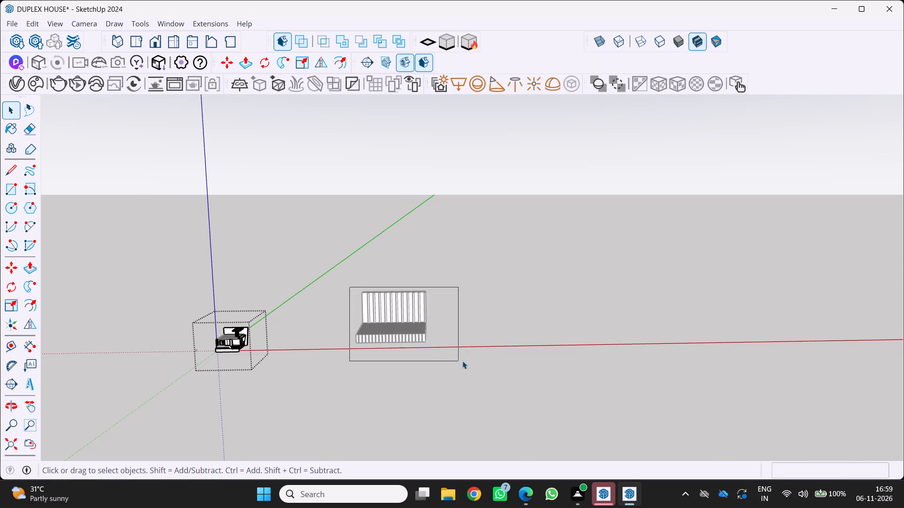
{"action": "left_click_drag", "start_coordinate": [462, 361], "coordinate": [419, 338]}
{"action": "left_click_drag", "start_coordinate": [409, 334], "coordinate": [399, 310]}
{"action": "left_click_drag", "start_coordinate": [399, 310], "coordinate": [371, 287]}
{"action": "left_click", "coordinate": [374, 294]}
{"action": "double_click", "coordinate": [377, 294]}
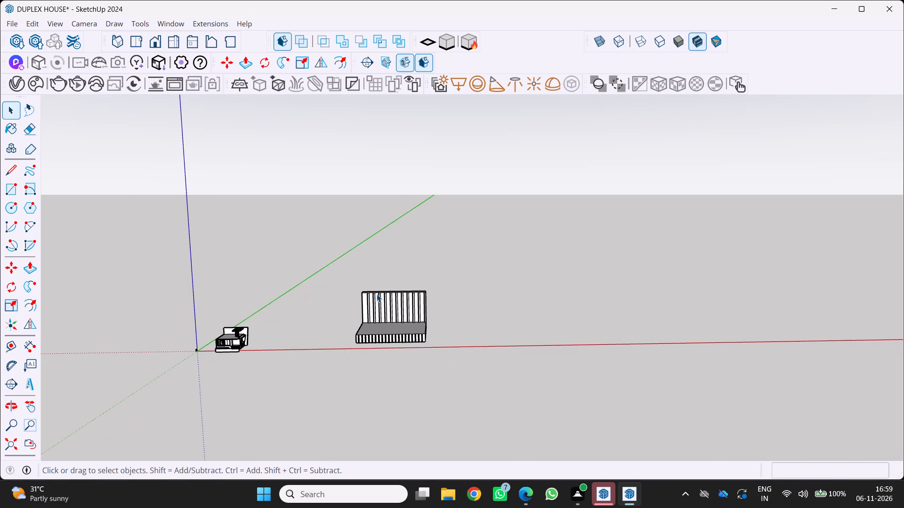
{"action": "double_click", "coordinate": [377, 294]}
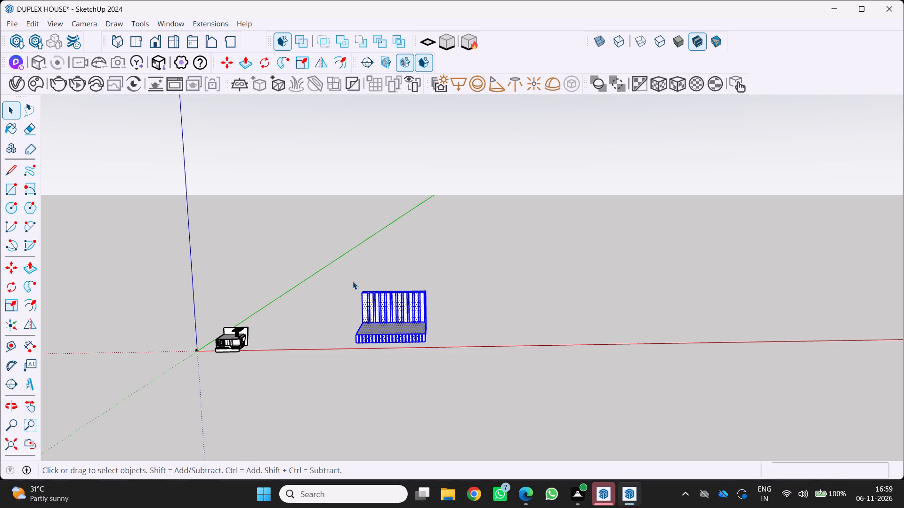
{"action": "key", "text": "Delete"}
Examine the house exterior from all around, ending on the front wall, railing and slatted screen.
{"action": "scroll", "coordinate": [229, 364], "scroll_direction": "up", "scroll_amount": 11}
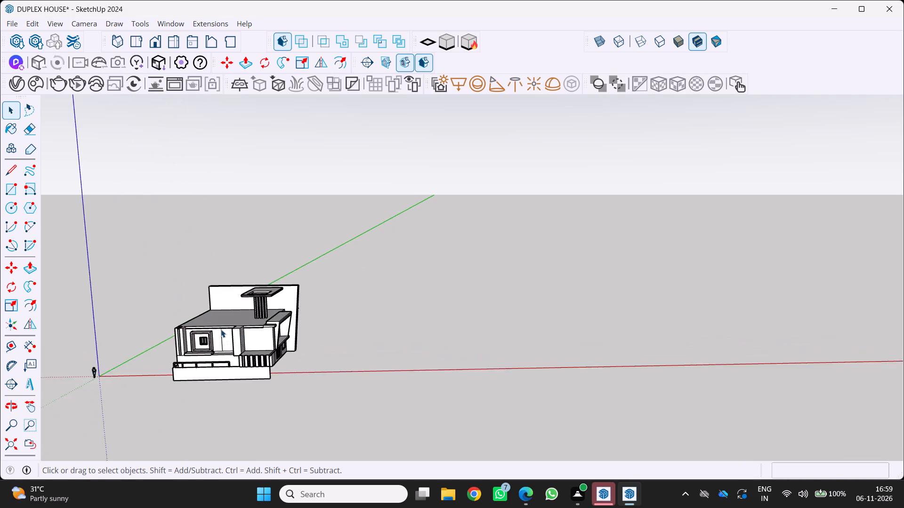
{"action": "scroll", "coordinate": [221, 329], "scroll_direction": "up", "scroll_amount": 12}
{"action": "middle_click", "coordinate": [229, 326]}
{"action": "middle_click", "coordinate": [229, 326]}
{"action": "middle_click", "coordinate": [229, 326]}
{"action": "middle_click_drag", "start_coordinate": [205, 319], "coordinate": [190, 313]}
{"action": "middle_click_drag", "start_coordinate": [187, 312], "coordinate": [114, 255]}
{"action": "middle_click", "coordinate": [111, 249]}
{"action": "middle_click", "coordinate": [111, 246]}
{"action": "scroll", "coordinate": [129, 240], "scroll_direction": "down", "scroll_amount": 6}
{"action": "middle_click", "coordinate": [258, 250]}
{"action": "middle_click", "coordinate": [258, 250]}
{"action": "middle_click", "coordinate": [257, 250]}
{"action": "middle_click_drag", "start_coordinate": [253, 252], "coordinate": [245, 254]}
{"action": "middle_click_drag", "start_coordinate": [238, 256], "coordinate": [109, 270]}
{"action": "scroll", "coordinate": [128, 266], "scroll_direction": "up", "scroll_amount": 1}
{"action": "scroll", "coordinate": [129, 255], "scroll_direction": "down", "scroll_amount": 7}
{"action": "scroll", "coordinate": [620, 287], "scroll_direction": "up", "scroll_amount": 6}
{"action": "middle_click_drag", "start_coordinate": [408, 311], "coordinate": [402, 310]}
{"action": "middle_click_drag", "start_coordinate": [395, 309], "coordinate": [90, 313]}
{"action": "middle_click", "coordinate": [90, 313]}
{"action": "scroll", "coordinate": [459, 278], "scroll_direction": "up", "scroll_amount": 3}
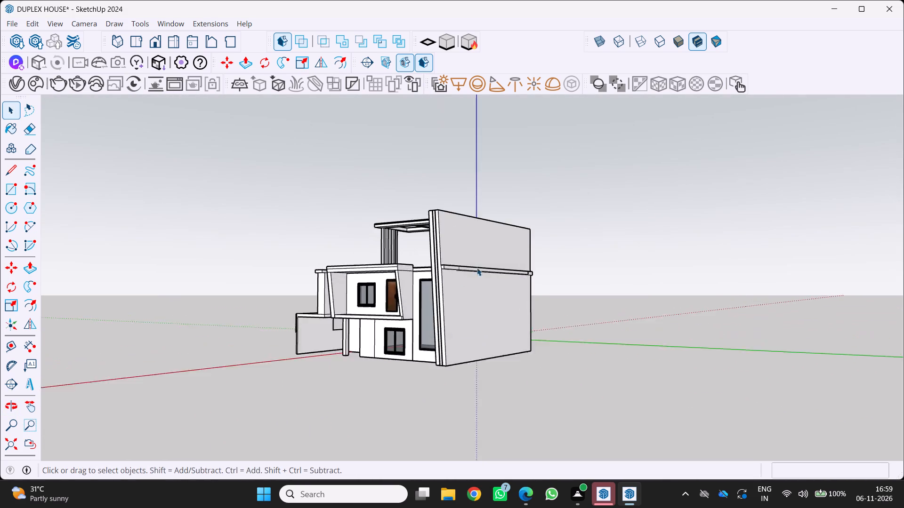
{"action": "scroll", "coordinate": [477, 268], "scroll_direction": "up", "scroll_amount": 1}
{"action": "middle_click_drag", "start_coordinate": [476, 268], "coordinate": [634, 271]}
{"action": "scroll", "coordinate": [637, 277], "scroll_direction": "up", "scroll_amount": 1}
{"action": "scroll", "coordinate": [489, 293], "scroll_direction": "down", "scroll_amount": 6}
{"action": "middle_click", "coordinate": [463, 293]}
{"action": "middle_click", "coordinate": [462, 294]}
{"action": "middle_click", "coordinate": [461, 294]}
{"action": "middle_click_drag", "start_coordinate": [458, 298], "coordinate": [417, 331]}
{"action": "middle_click", "coordinate": [416, 331]}
{"action": "scroll", "coordinate": [415, 332], "scroll_direction": "up", "scroll_amount": 8}
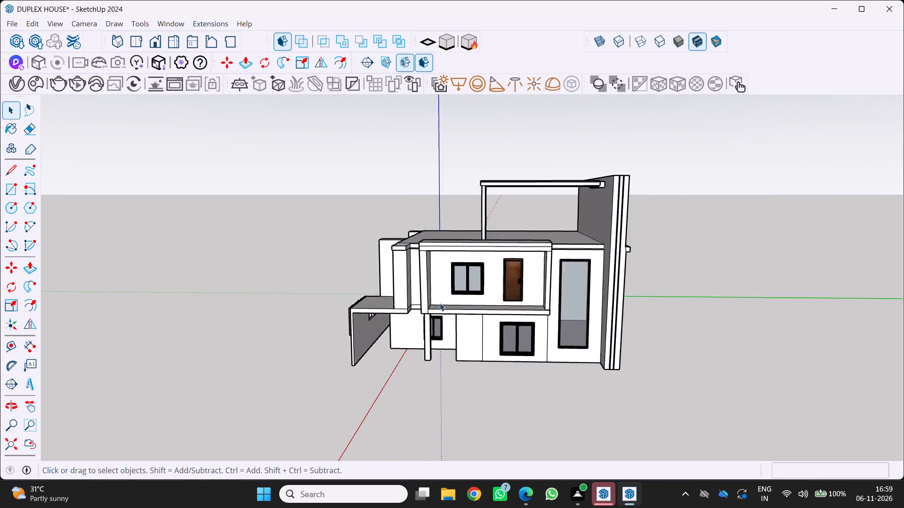
{"action": "scroll", "coordinate": [440, 303], "scroll_direction": "up", "scroll_amount": 5}
{"action": "scroll", "coordinate": [359, 323], "scroll_direction": "up", "scroll_amount": 1}
{"action": "middle_click_drag", "start_coordinate": [359, 323], "coordinate": [545, 311]}
{"action": "middle_click", "coordinate": [545, 311]}
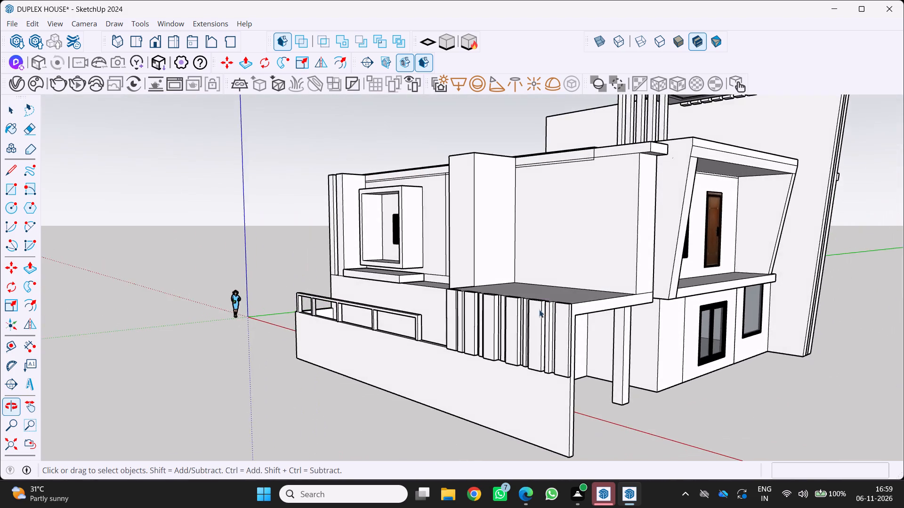
{"action": "scroll", "coordinate": [460, 330], "scroll_direction": "up", "scroll_amount": 10}
{"action": "scroll", "coordinate": [458, 327], "scroll_direction": "down", "scroll_amount": 15}
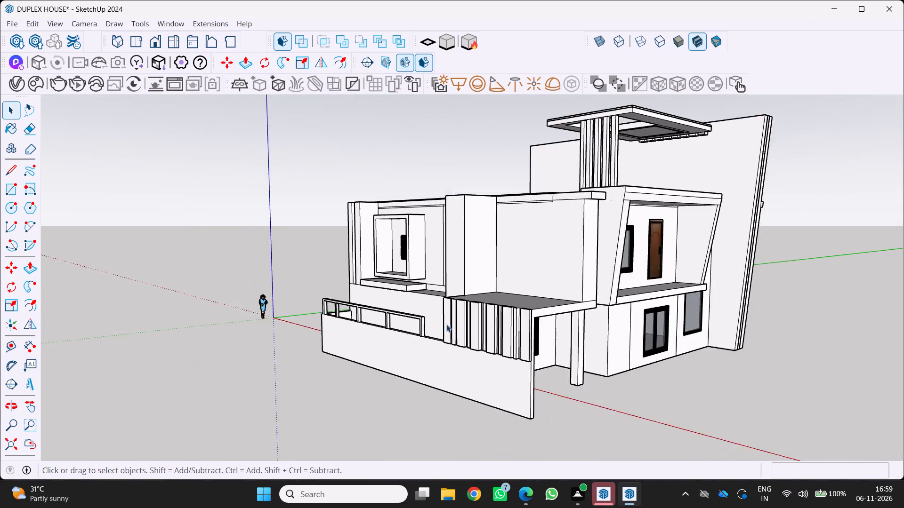
Examine the house exterior from the balcony side, including the roof slab, pergola, tall side wall, windows and door.
{"action": "scroll", "coordinate": [446, 324], "scroll_direction": "down", "scroll_amount": 5}
{"action": "middle_click", "coordinate": [476, 310]}
{"action": "middle_click", "coordinate": [475, 311]}
{"action": "middle_click_drag", "start_coordinate": [467, 312], "coordinate": [392, 307]}
{"action": "scroll", "coordinate": [384, 307], "scroll_direction": "down", "scroll_amount": 3}
{"action": "middle_click", "coordinate": [496, 265]}
{"action": "middle_click", "coordinate": [385, 285]}
{"action": "middle_click", "coordinate": [384, 285]}
{"action": "middle_click", "coordinate": [382, 285]}
{"action": "middle_click", "coordinate": [380, 285]}
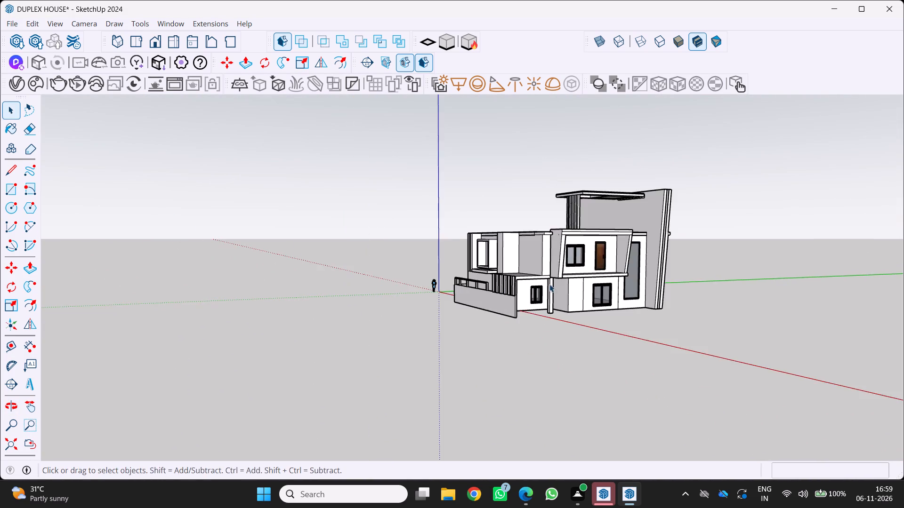
{"action": "scroll", "coordinate": [545, 279], "scroll_direction": "down", "scroll_amount": 5}
{"action": "middle_click_drag", "start_coordinate": [532, 283], "coordinate": [270, 310]}
{"action": "middle_click", "coordinate": [269, 310]}
{"action": "middle_click", "coordinate": [268, 310]}
{"action": "scroll", "coordinate": [451, 293], "scroll_direction": "up", "scroll_amount": 2}
{"action": "scroll", "coordinate": [624, 270], "scroll_direction": "down", "scroll_amount": 8}
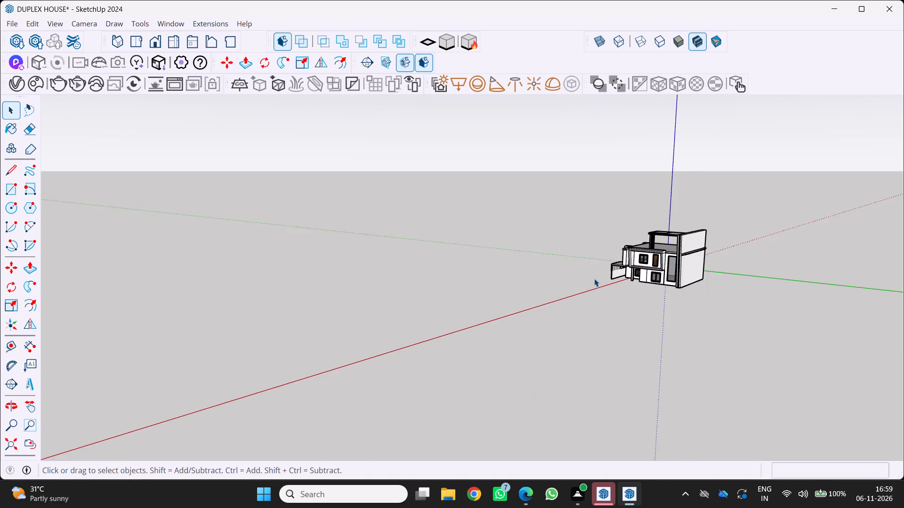
{"action": "scroll", "coordinate": [594, 278], "scroll_direction": "down", "scroll_amount": 5}
{"action": "scroll", "coordinate": [682, 245], "scroll_direction": "up", "scroll_amount": 20}
{"action": "scroll", "coordinate": [682, 245], "scroll_direction": "up", "scroll_amount": 6}
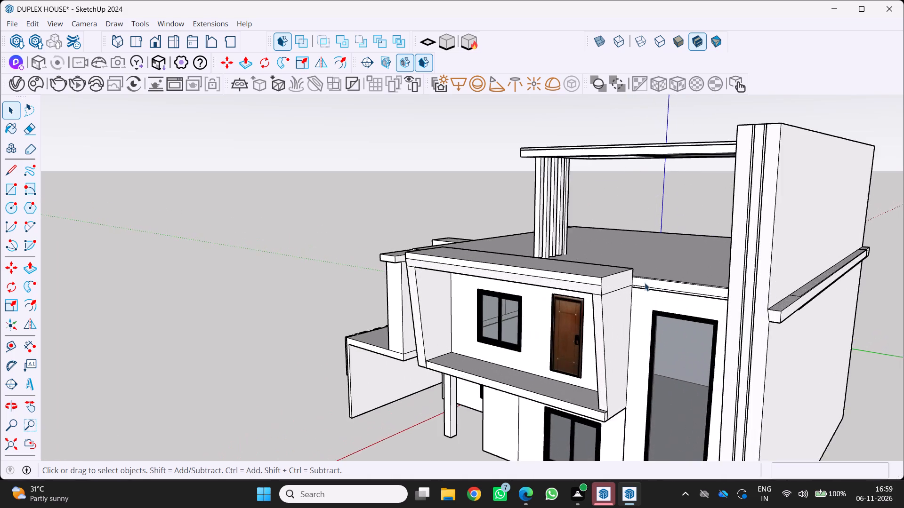
{"action": "scroll", "coordinate": [645, 283], "scroll_direction": "up", "scroll_amount": 11}
{"action": "scroll", "coordinate": [582, 277], "scroll_direction": "up", "scroll_amount": 3}
{"action": "scroll", "coordinate": [577, 274], "scroll_direction": "down", "scroll_amount": 11}
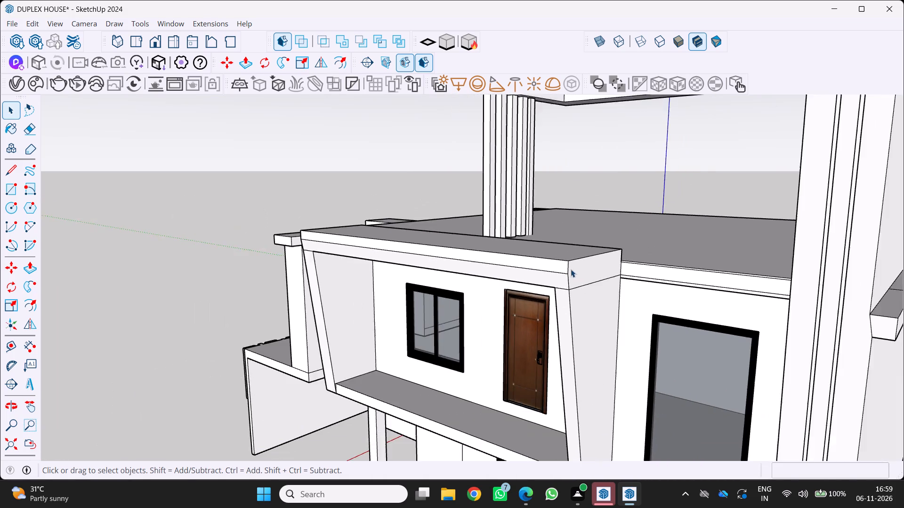
{"action": "middle_click_drag", "start_coordinate": [570, 268], "coordinate": [670, 324]}
{"action": "middle_click", "coordinate": [670, 324]}
{"action": "scroll", "coordinate": [664, 318], "scroll_direction": "up", "scroll_amount": 1}
{"action": "scroll", "coordinate": [645, 312], "scroll_direction": "down", "scroll_amount": 12}
{"action": "scroll", "coordinate": [623, 295], "scroll_direction": "up", "scroll_amount": 1}
{"action": "middle_click_drag", "start_coordinate": [617, 288], "coordinate": [547, 211]}
{"action": "middle_click_drag", "start_coordinate": [546, 210], "coordinate": [541, 204]}
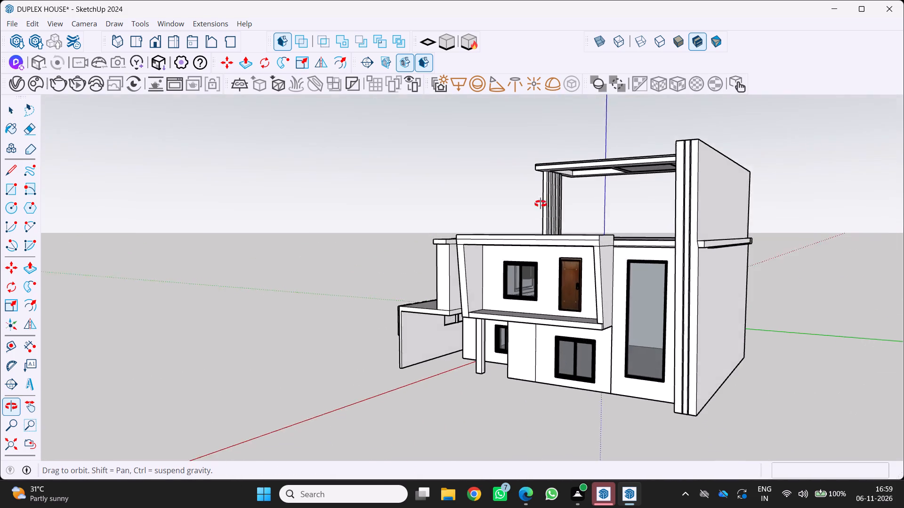
{"action": "middle_click_drag", "start_coordinate": [541, 204], "coordinate": [529, 174]}
{"action": "middle_click_drag", "start_coordinate": [529, 174], "coordinate": [708, 294]}
{"action": "scroll", "coordinate": [625, 352], "scroll_direction": "up", "scroll_amount": 3}
{"action": "middle_click_drag", "start_coordinate": [615, 364], "coordinate": [613, 358]}
{"action": "middle_click", "coordinate": [613, 358]}
{"action": "middle_click", "coordinate": [610, 355]}
{"action": "middle_click", "coordinate": [609, 352]}
{"action": "middle_click_drag", "start_coordinate": [608, 350], "coordinate": [603, 341]}
{"action": "middle_click_drag", "start_coordinate": [598, 329], "coordinate": [582, 291]}
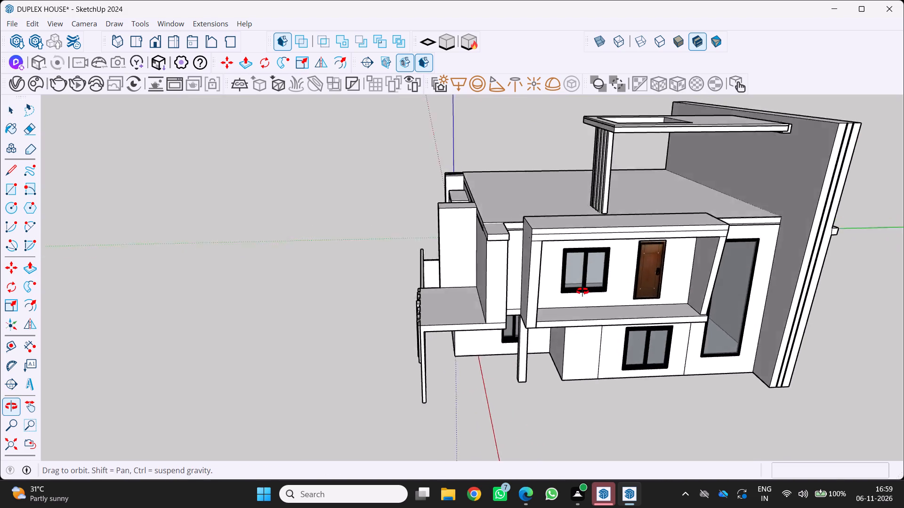
{"action": "middle_click_drag", "start_coordinate": [582, 291], "coordinate": [566, 243]}
{"action": "middle_click", "coordinate": [566, 242]}
{"action": "middle_click", "coordinate": [566, 242]}
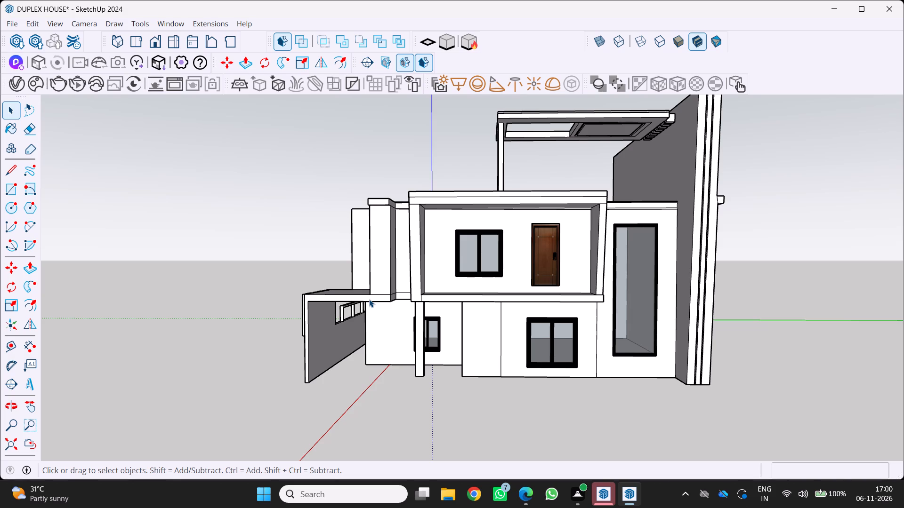
Examine the front wall with its railing and slatted screen, plus the house from above, the side and below.
{"action": "middle_click_drag", "start_coordinate": [304, 319], "coordinate": [350, 335]}
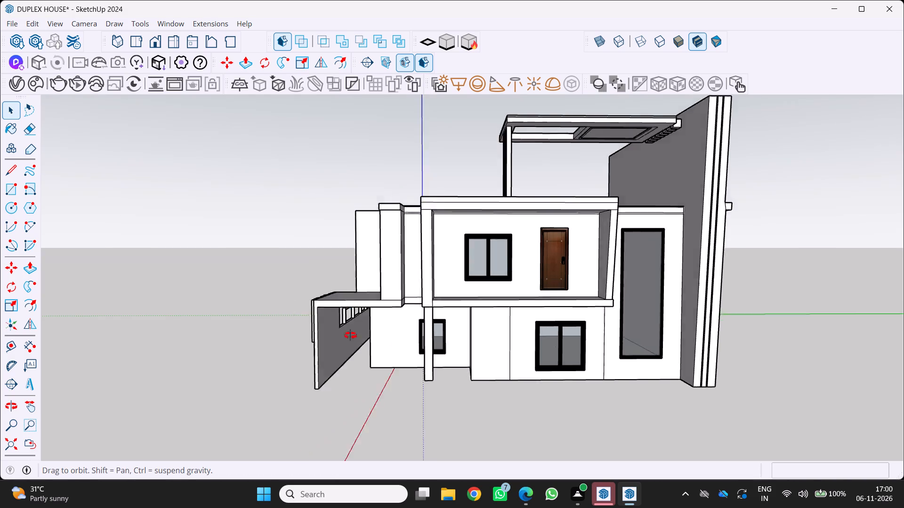
{"action": "middle_click_drag", "start_coordinate": [350, 335], "coordinate": [674, 336]}
{"action": "scroll", "coordinate": [541, 324], "scroll_direction": "up", "scroll_amount": 5}
{"action": "middle_click_drag", "start_coordinate": [411, 292], "coordinate": [450, 259]}
{"action": "middle_click", "coordinate": [451, 258]}
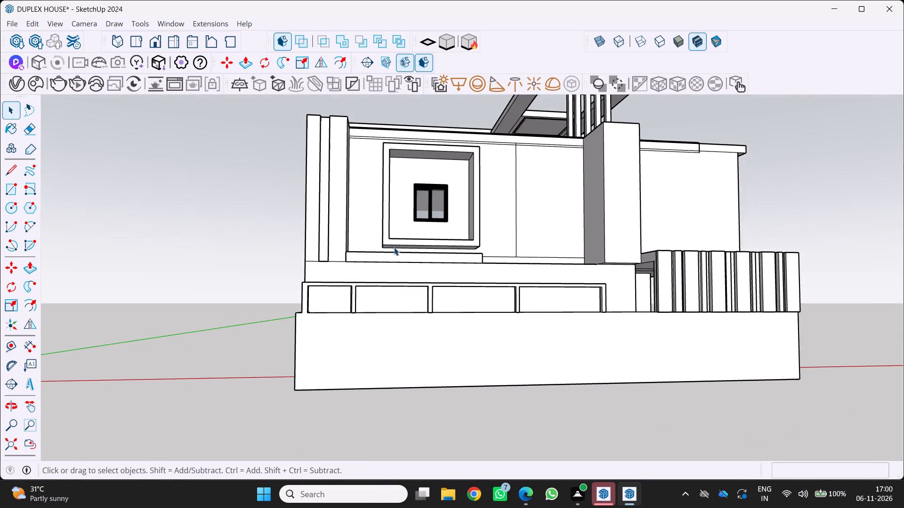
{"action": "scroll", "coordinate": [394, 247], "scroll_direction": "down", "scroll_amount": 5}
{"action": "middle_click_drag", "start_coordinate": [400, 267], "coordinate": [292, 325]}
{"action": "middle_click", "coordinate": [284, 325]}
{"action": "scroll", "coordinate": [390, 262], "scroll_direction": "down", "scroll_amount": 6}
{"action": "middle_click_drag", "start_coordinate": [445, 258], "coordinate": [310, 306]}
{"action": "middle_click", "coordinate": [310, 306]}
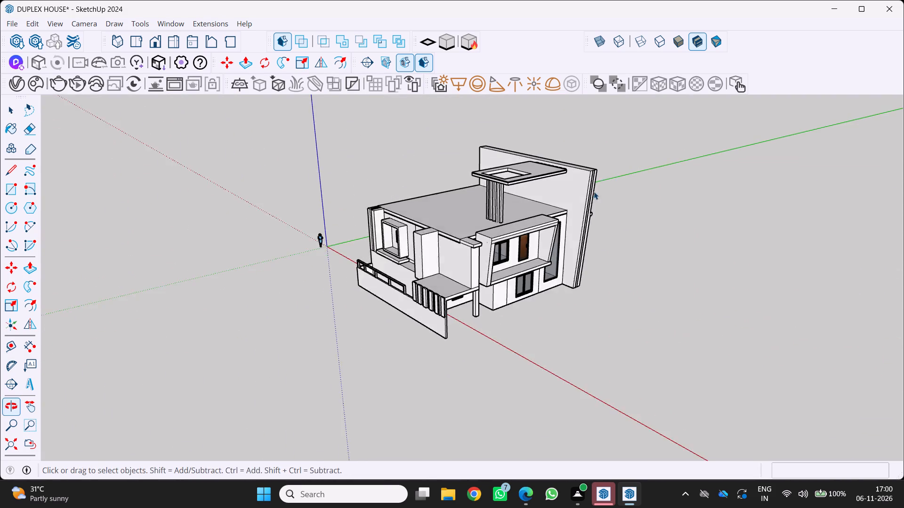
{"action": "scroll", "coordinate": [603, 179], "scroll_direction": "up", "scroll_amount": 4}
{"action": "middle_click_drag", "start_coordinate": [510, 190], "coordinate": [363, 199]}
{"action": "middle_click", "coordinate": [363, 199]}
{"action": "scroll", "coordinate": [482, 192], "scroll_direction": "up", "scroll_amount": 4}
{"action": "middle_click_drag", "start_coordinate": [483, 188], "coordinate": [458, 155]}
{"action": "middle_click", "coordinate": [457, 155]}
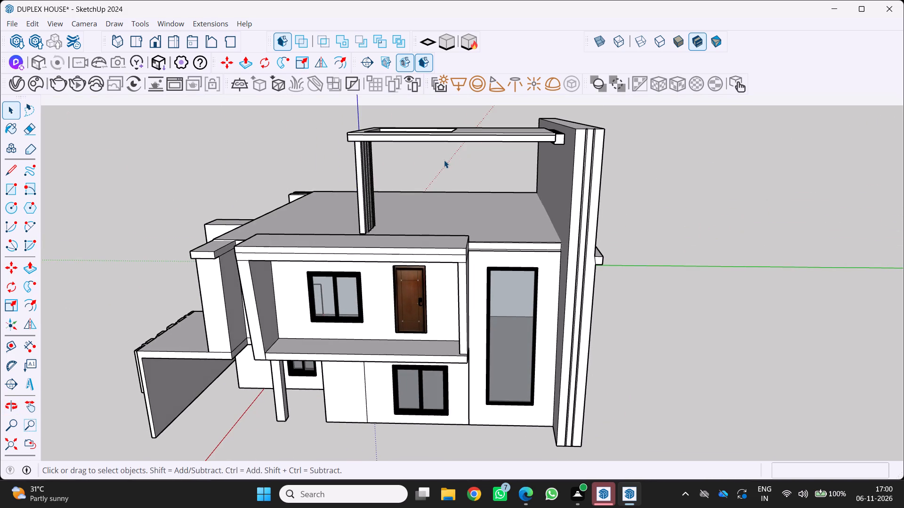
{"action": "scroll", "coordinate": [414, 175], "scroll_direction": "down", "scroll_amount": 2}
{"action": "middle_click_drag", "start_coordinate": [335, 297], "coordinate": [388, 214]}
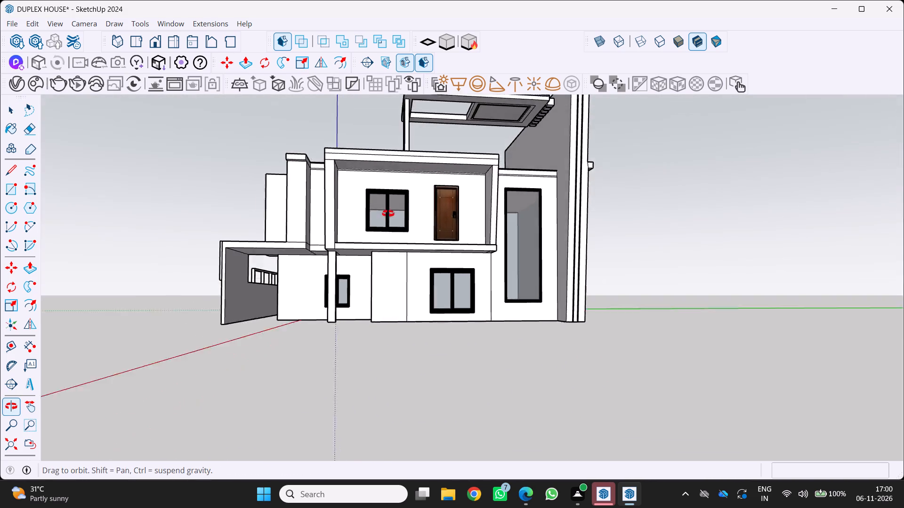
{"action": "middle_click_drag", "start_coordinate": [388, 214], "coordinate": [391, 206]}
{"action": "middle_click", "coordinate": [391, 206]}
{"action": "scroll", "coordinate": [286, 305], "scroll_direction": "up", "scroll_amount": 1}
{"action": "middle_click_drag", "start_coordinate": [299, 297], "coordinate": [486, 177]}
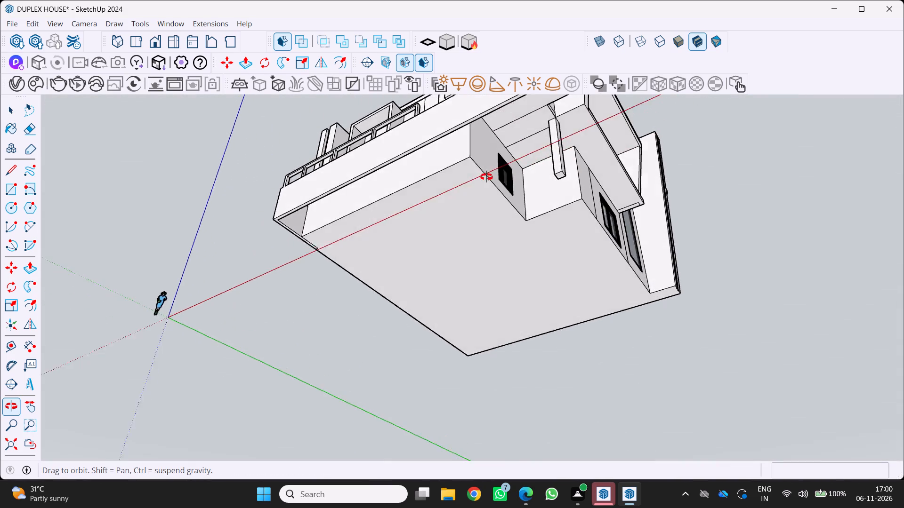
{"action": "middle_click_drag", "start_coordinate": [486, 177], "coordinate": [303, 319]}
{"action": "scroll", "coordinate": [299, 312], "scroll_direction": "down", "scroll_amount": 6}
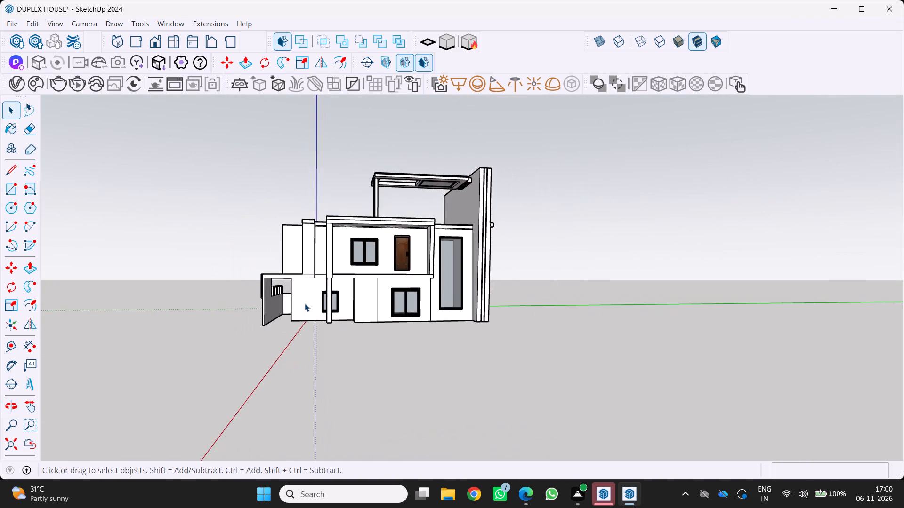
{"action": "middle_click_drag", "start_coordinate": [301, 313], "coordinate": [259, 343]}
{"action": "scroll", "coordinate": [295, 337], "scroll_direction": "down", "scroll_amount": 1}
{"action": "scroll", "coordinate": [332, 297], "scroll_direction": "down", "scroll_amount": 1}
{"action": "middle_click", "coordinate": [331, 297]}
{"action": "middle_click", "coordinate": [331, 299]}
{"action": "middle_click_drag", "start_coordinate": [328, 302], "coordinate": [266, 330]}
{"action": "middle_click", "coordinate": [266, 330]}
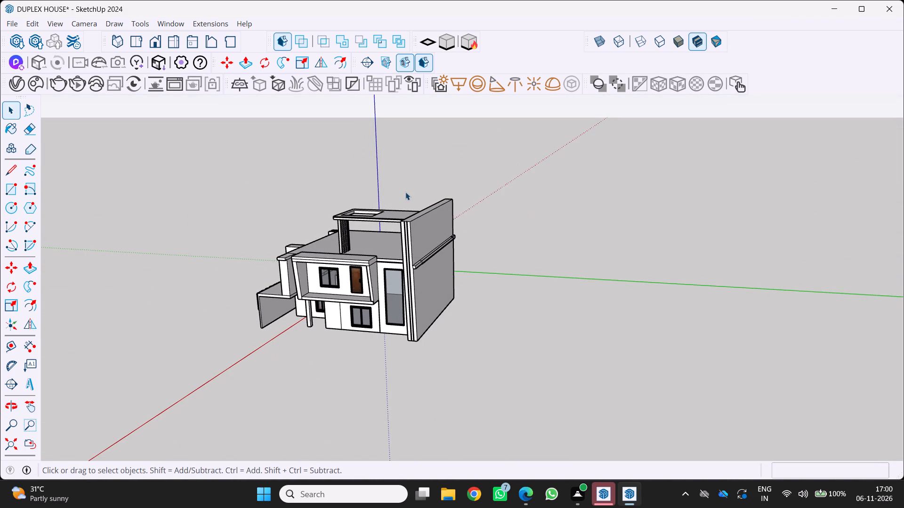
{"action": "left_click_drag", "start_coordinate": [207, 0], "coordinate": [224, 10]}
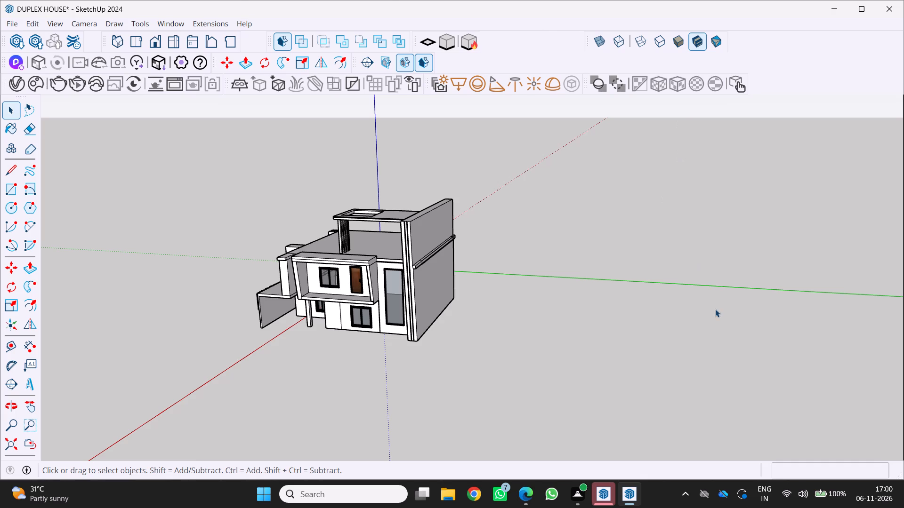
Examine the balcony facade, the front wall and the overall house massing again from close up and from a distance.
{"action": "middle_click_drag", "start_coordinate": [510, 366], "coordinate": [524, 365]}
{"action": "middle_click_drag", "start_coordinate": [530, 365], "coordinate": [614, 346]}
{"action": "middle_click", "coordinate": [614, 346]}
{"action": "scroll", "coordinate": [426, 331], "scroll_direction": "up", "scroll_amount": 9}
{"action": "middle_click_drag", "start_coordinate": [421, 302], "coordinate": [482, 294]}
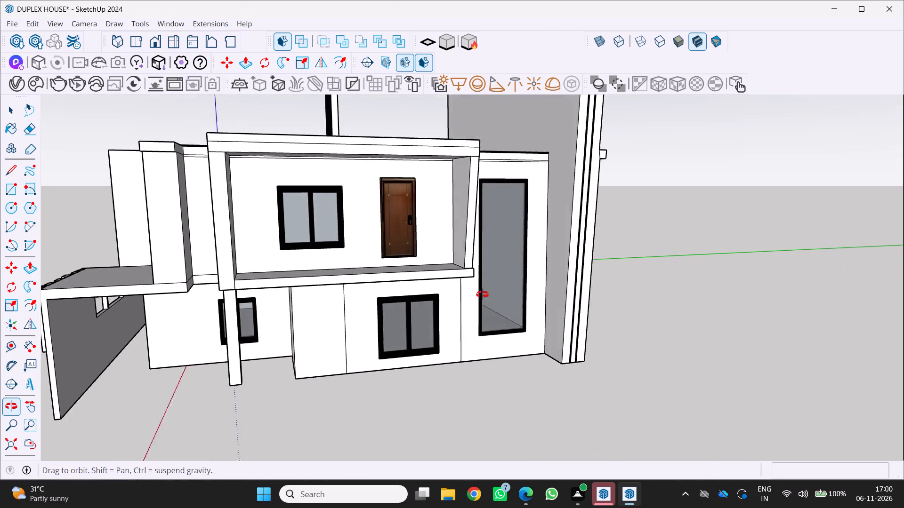
{"action": "middle_click_drag", "start_coordinate": [482, 294], "coordinate": [497, 291]}
{"action": "middle_click", "coordinate": [497, 291]}
{"action": "scroll", "coordinate": [288, 315], "scroll_direction": "down", "scroll_amount": 6}
{"action": "middle_click_drag", "start_coordinate": [303, 297], "coordinate": [279, 314]}
{"action": "scroll", "coordinate": [279, 313], "scroll_direction": "down", "scroll_amount": 1}
{"action": "scroll", "coordinate": [286, 281], "scroll_direction": "up", "scroll_amount": 5}
{"action": "middle_click_drag", "start_coordinate": [285, 279], "coordinate": [408, 239]}
{"action": "middle_click", "coordinate": [416, 227]}
{"action": "scroll", "coordinate": [348, 249], "scroll_direction": "down", "scroll_amount": 5}
{"action": "middle_click_drag", "start_coordinate": [340, 277], "coordinate": [300, 295]}
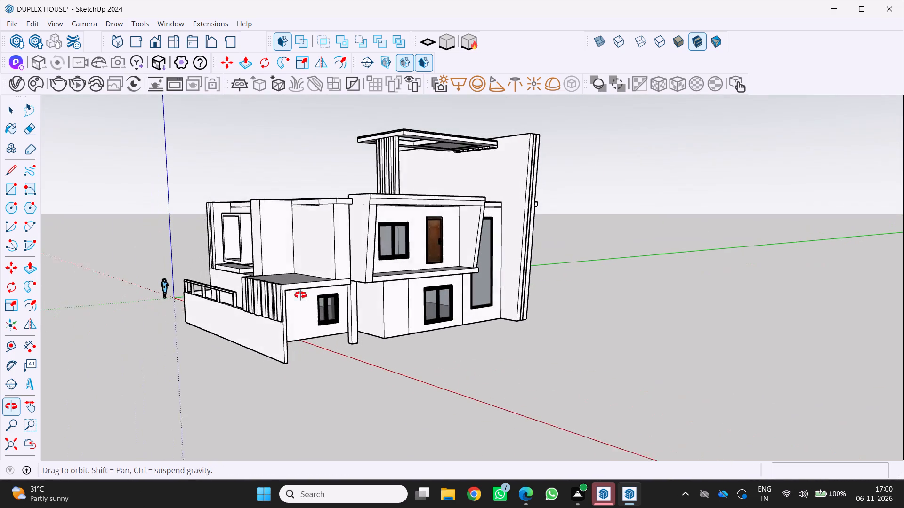
{"action": "middle_click_drag", "start_coordinate": [300, 295], "coordinate": [300, 295]}
{"action": "middle_click", "coordinate": [300, 295]}
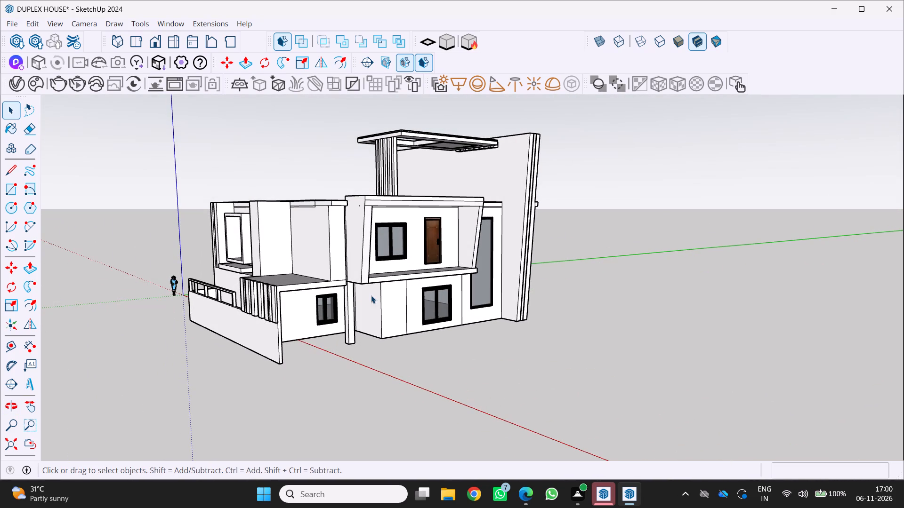
{"action": "scroll", "coordinate": [334, 293], "scroll_direction": "up", "scroll_amount": 3}
{"action": "middle_click_drag", "start_coordinate": [347, 283], "coordinate": [330, 279]}
{"action": "middle_click", "coordinate": [277, 279]}
{"action": "scroll", "coordinate": [276, 279], "scroll_direction": "up", "scroll_amount": 1}
{"action": "middle_click", "coordinate": [278, 280]}
{"action": "scroll", "coordinate": [333, 246], "scroll_direction": "down", "scroll_amount": 4}
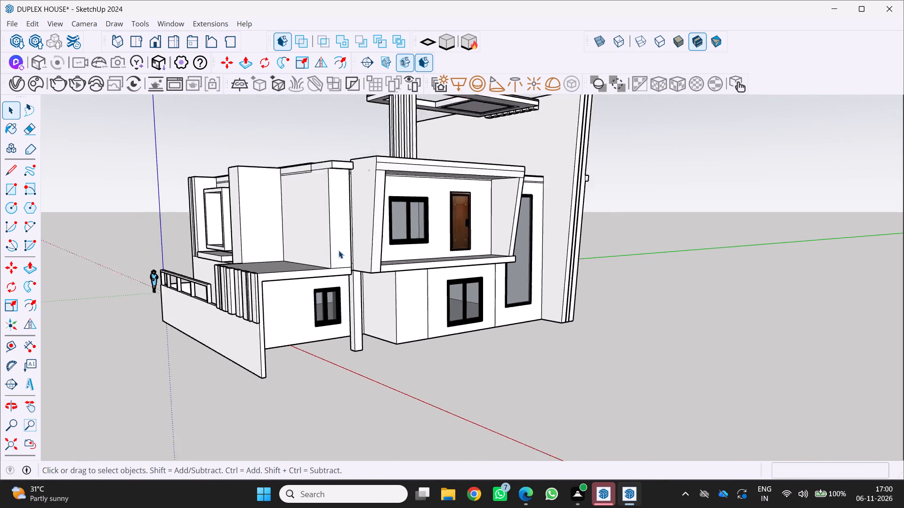
{"action": "scroll", "coordinate": [339, 250], "scroll_direction": "down", "scroll_amount": 2}
{"action": "middle_click_drag", "start_coordinate": [371, 273], "coordinate": [305, 321]}
{"action": "middle_click_drag", "start_coordinate": [263, 326], "coordinate": [613, 209]}
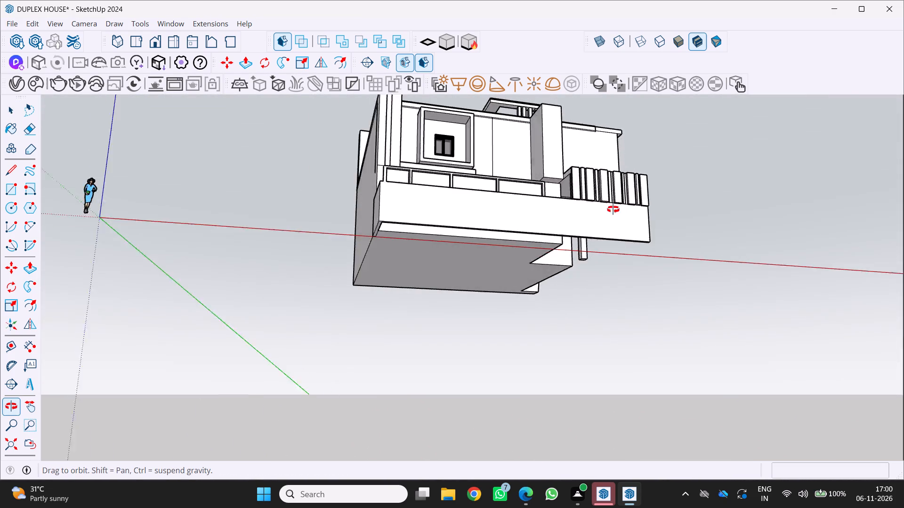
{"action": "middle_click_drag", "start_coordinate": [613, 209], "coordinate": [617, 222]}
{"action": "middle_click_drag", "start_coordinate": [615, 225], "coordinate": [605, 235]}
{"action": "middle_click", "coordinate": [604, 235]}
{"action": "scroll", "coordinate": [583, 236], "scroll_direction": "down", "scroll_amount": 6}
{"action": "middle_click_drag", "start_coordinate": [549, 239], "coordinate": [344, 305]}
{"action": "scroll", "coordinate": [484, 246], "scroll_direction": "up", "scroll_amount": 1}
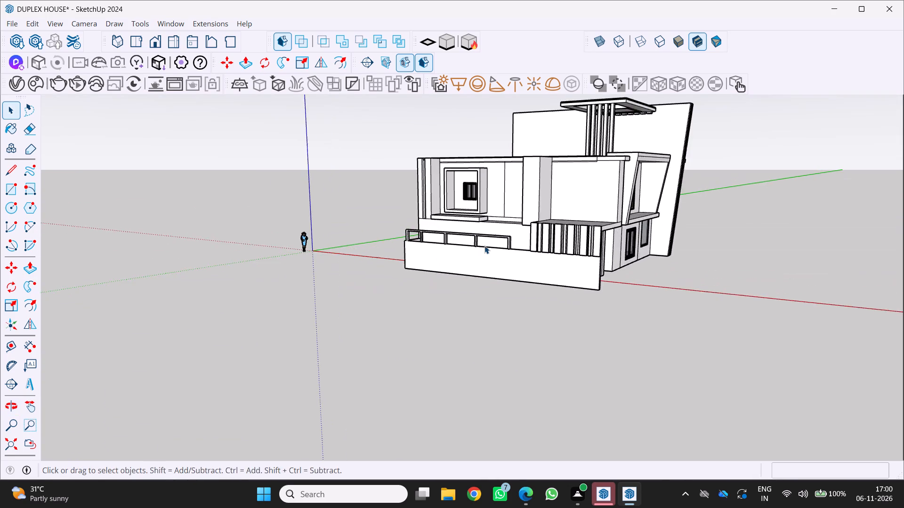
{"action": "scroll", "coordinate": [484, 246], "scroll_direction": "up", "scroll_amount": 2}
{"action": "middle_click_drag", "start_coordinate": [498, 244], "coordinate": [438, 278]}
{"action": "middle_click", "coordinate": [438, 278]}
{"action": "scroll", "coordinate": [438, 272], "scroll_direction": "down", "scroll_amount": 6}
{"action": "scroll", "coordinate": [464, 229], "scroll_direction": "up", "scroll_amount": 3}
{"action": "middle_click_drag", "start_coordinate": [465, 225], "coordinate": [469, 221]}
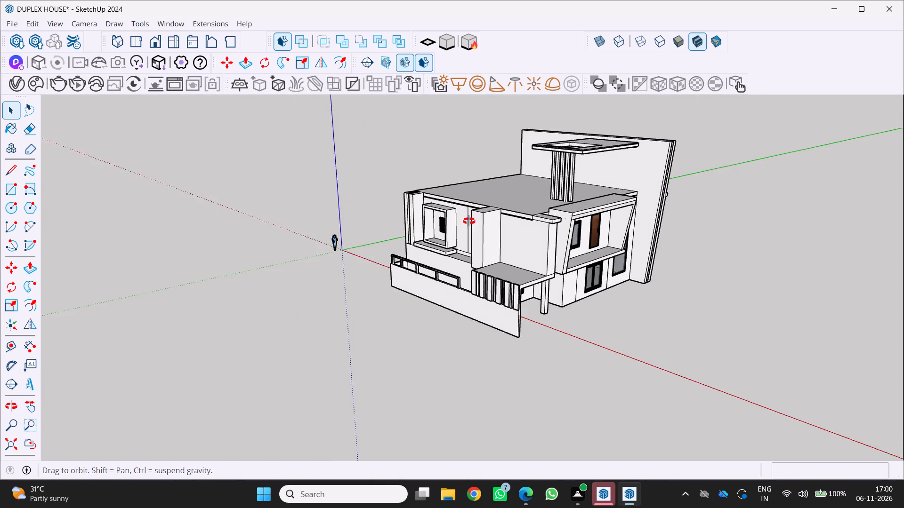
{"action": "middle_click_drag", "start_coordinate": [469, 221], "coordinate": [429, 179]}
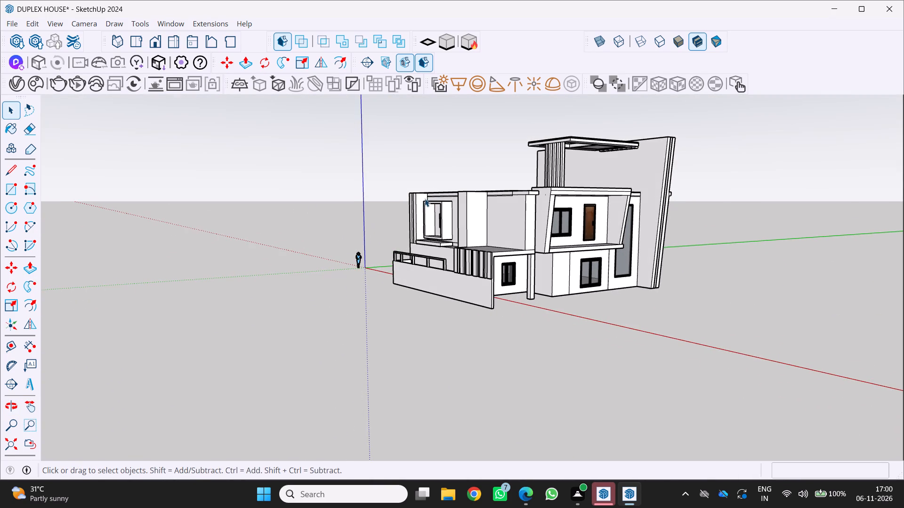
{"action": "middle_click_drag", "start_coordinate": [429, 231], "coordinate": [383, 254]}
{"action": "middle_click_drag", "start_coordinate": [516, 206], "coordinate": [490, 221]}
{"action": "scroll", "coordinate": [509, 213], "scroll_direction": "down", "scroll_amount": 3}
{"action": "middle_click_drag", "start_coordinate": [489, 221], "coordinate": [479, 218]}
{"action": "middle_click_drag", "start_coordinate": [480, 219], "coordinate": [437, 232]}
{"action": "middle_click", "coordinate": [437, 232]}
{"action": "scroll", "coordinate": [461, 217], "scroll_direction": "down", "scroll_amount": 2}
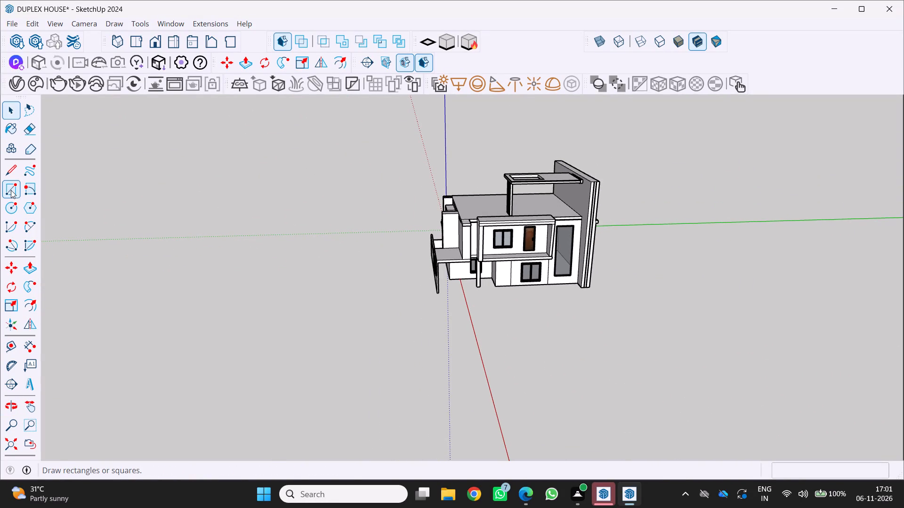
Draw a freehand rectangle flat on the open ground beyond the tall side wall of the house.
{"action": "left_click", "coordinate": [11, 191]}
{"action": "scroll", "coordinate": [51, 213], "scroll_direction": "down", "scroll_amount": 9}
{"action": "scroll", "coordinate": [554, 352], "scroll_direction": "up", "scroll_amount": 4}
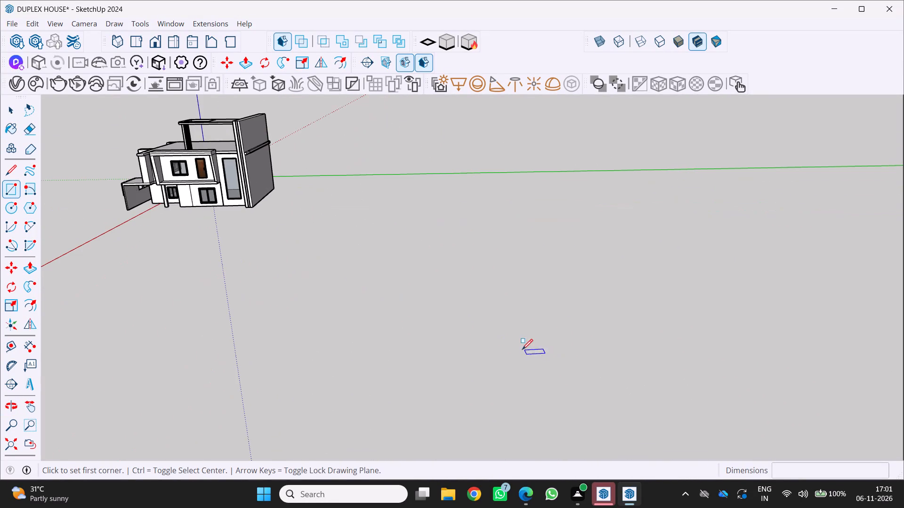
{"action": "left_click", "coordinate": [477, 364]}
{"action": "left_click", "coordinate": [529, 325]}
Push/Pull the ground rectangle beside the house upward by about 7.1' into a solid block.
{"action": "scroll", "coordinate": [472, 357], "scroll_direction": "up", "scroll_amount": 1}
{"action": "middle_click_drag", "start_coordinate": [472, 357], "coordinate": [426, 348]}
{"action": "middle_click_drag", "start_coordinate": [415, 343], "coordinate": [404, 340]}
{"action": "middle_click_drag", "start_coordinate": [401, 340], "coordinate": [378, 337]}
{"action": "middle_click_drag", "start_coordinate": [377, 337], "coordinate": [372, 338]}
{"action": "middle_click", "coordinate": [372, 338]}
{"action": "middle_click", "coordinate": [371, 339]}
{"action": "scroll", "coordinate": [432, 291], "scroll_direction": "up", "scroll_amount": 3}
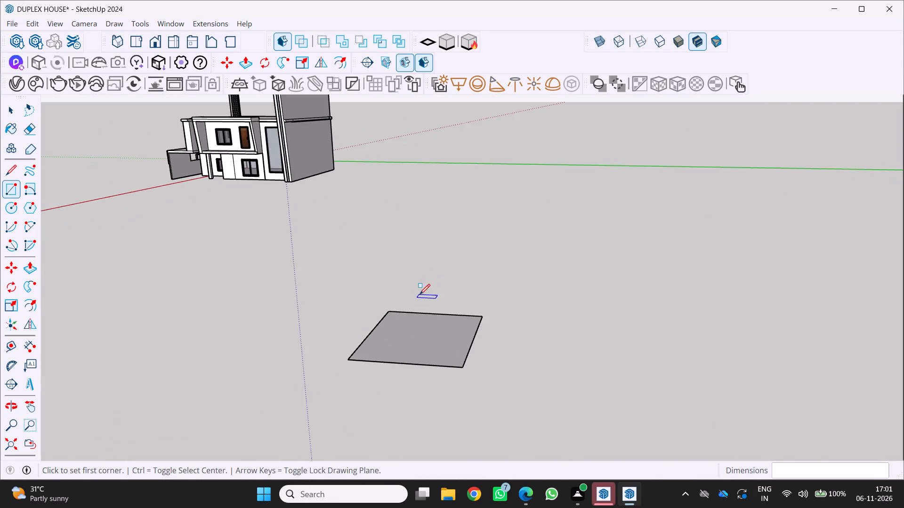
{"action": "key", "text": "p"}
{"action": "left_click_drag", "start_coordinate": [404, 335], "coordinate": [432, 292]}
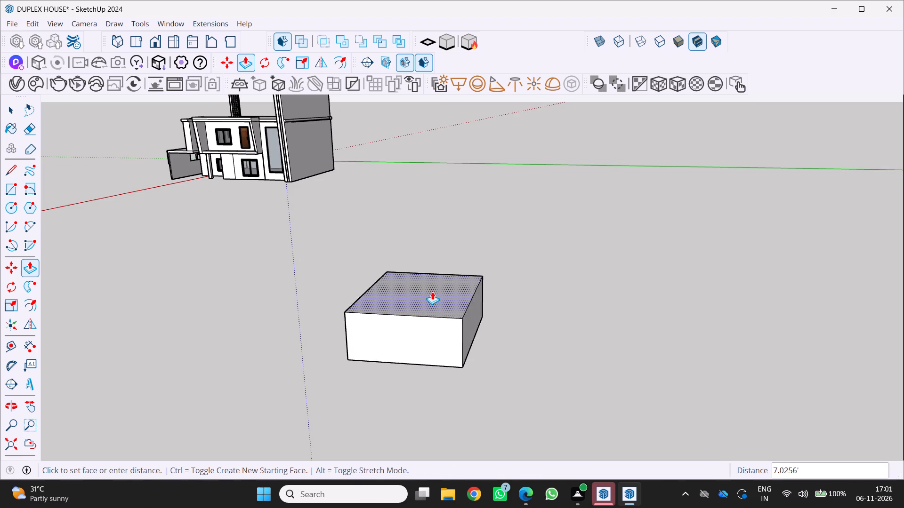
{"action": "left_click_drag", "start_coordinate": [432, 292], "coordinate": [433, 291]}
Draw a vertical line about 7.1' long across the full height of the ground block's front face, near its house-side corner.
{"action": "scroll", "coordinate": [393, 357], "scroll_direction": "down", "scroll_amount": 2}
{"action": "middle_click", "coordinate": [391, 357]}
{"action": "middle_click_drag", "start_coordinate": [391, 355], "coordinate": [387, 345]}
{"action": "middle_click_drag", "start_coordinate": [386, 343], "coordinate": [382, 338]}
{"action": "middle_click_drag", "start_coordinate": [371, 324], "coordinate": [344, 306]}
{"action": "scroll", "coordinate": [560, 361], "scroll_direction": "up", "scroll_amount": 4}
{"action": "middle_click_drag", "start_coordinate": [461, 351], "coordinate": [409, 366]}
{"action": "scroll", "coordinate": [410, 366], "scroll_direction": "up", "scroll_amount": 1}
{"action": "middle_click", "coordinate": [409, 366]}
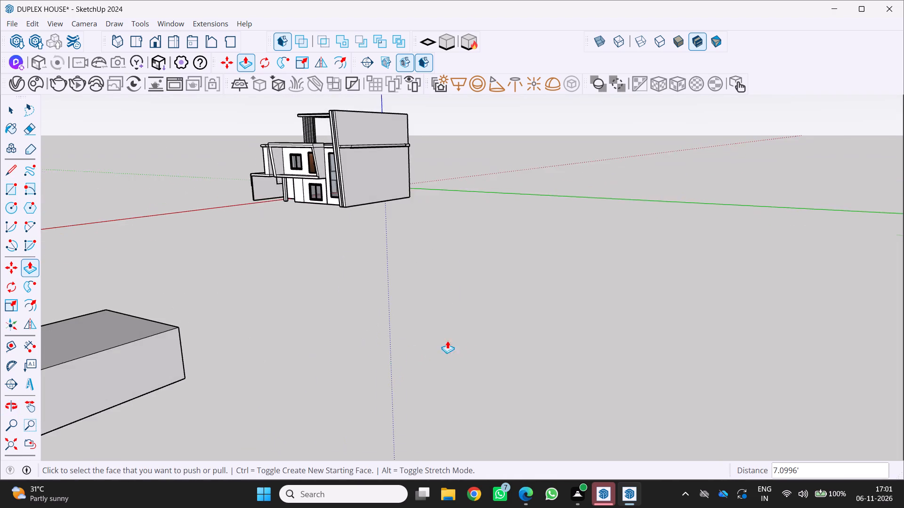
{"action": "scroll", "coordinate": [447, 341], "scroll_direction": "down", "scroll_amount": 6}
{"action": "scroll", "coordinate": [245, 388], "scroll_direction": "up", "scroll_amount": 3}
{"action": "middle_click_drag", "start_coordinate": [268, 365], "coordinate": [389, 353]}
{"action": "middle_click", "coordinate": [391, 353]}
{"action": "scroll", "coordinate": [400, 339], "scroll_direction": "down", "scroll_amount": 6}
{"action": "scroll", "coordinate": [898, 237], "scroll_direction": "up", "scroll_amount": 2}
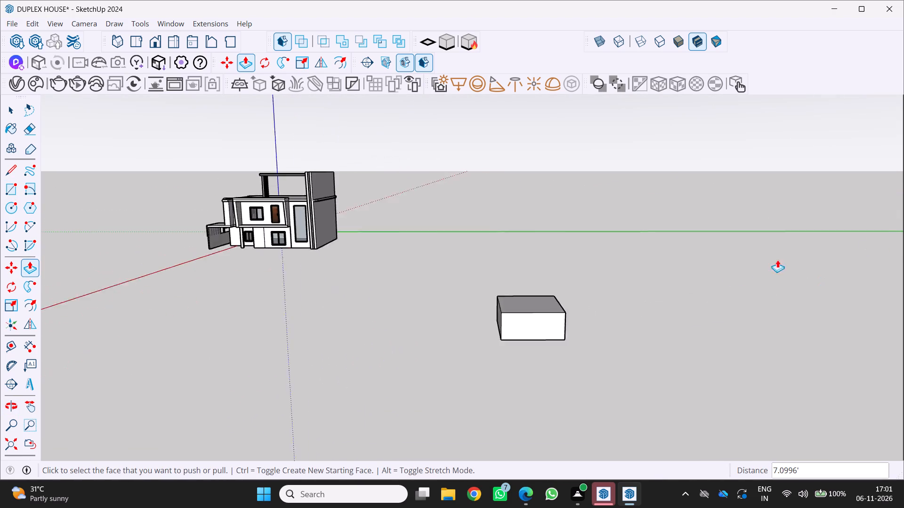
{"action": "scroll", "coordinate": [777, 260], "scroll_direction": "up", "scroll_amount": 3}
{"action": "scroll", "coordinate": [438, 368], "scroll_direction": "up", "scroll_amount": 1}
{"action": "middle_click_drag", "start_coordinate": [439, 363], "coordinate": [455, 312]}
{"action": "middle_click", "coordinate": [455, 312]}
{"action": "scroll", "coordinate": [461, 333], "scroll_direction": "up", "scroll_amount": 3}
{"action": "key", "text": "l"}
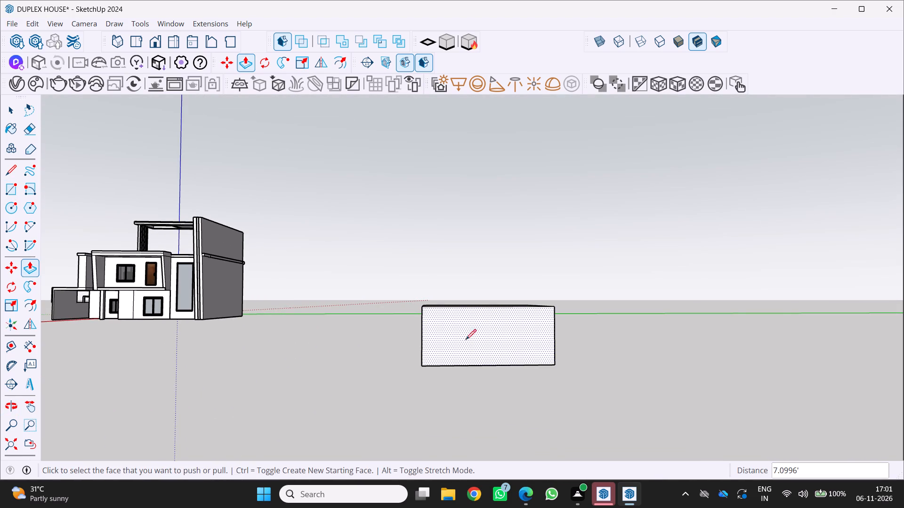
{"action": "left_click", "coordinate": [438, 310]}
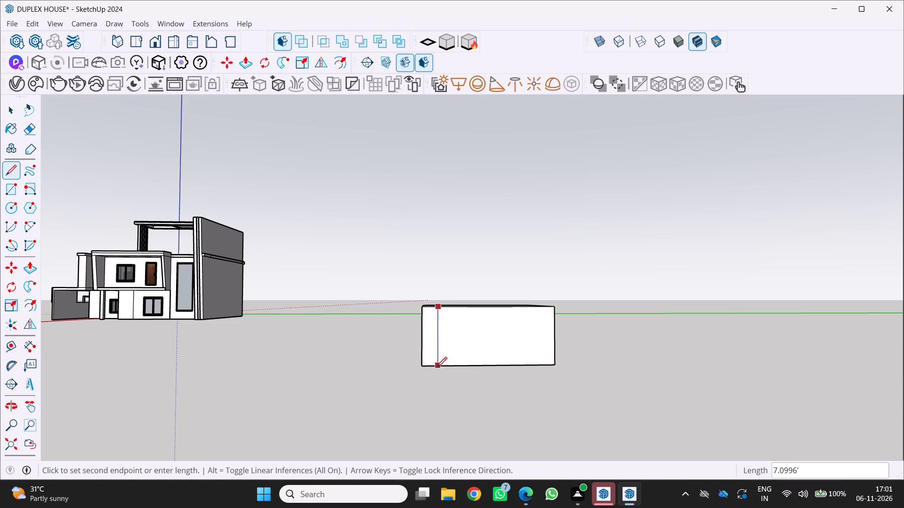
{"action": "left_click_drag", "start_coordinate": [436, 367], "coordinate": [445, 362]}
{"action": "key", "text": "space"}
Draw a second full-height vertical line on the block's front face, a short distance further from the house than the first.
{"action": "left_click", "coordinate": [452, 308]}
{"action": "key", "text": "l"}
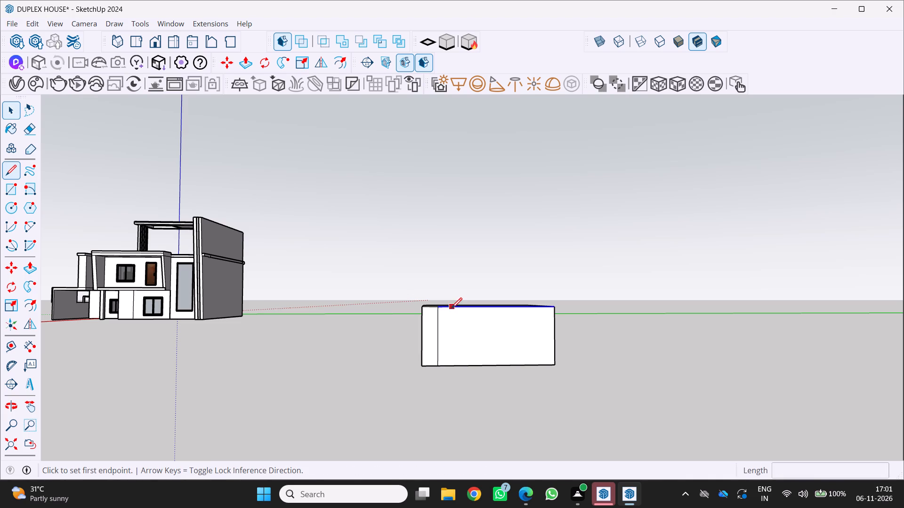
{"action": "left_click", "coordinate": [457, 308]}
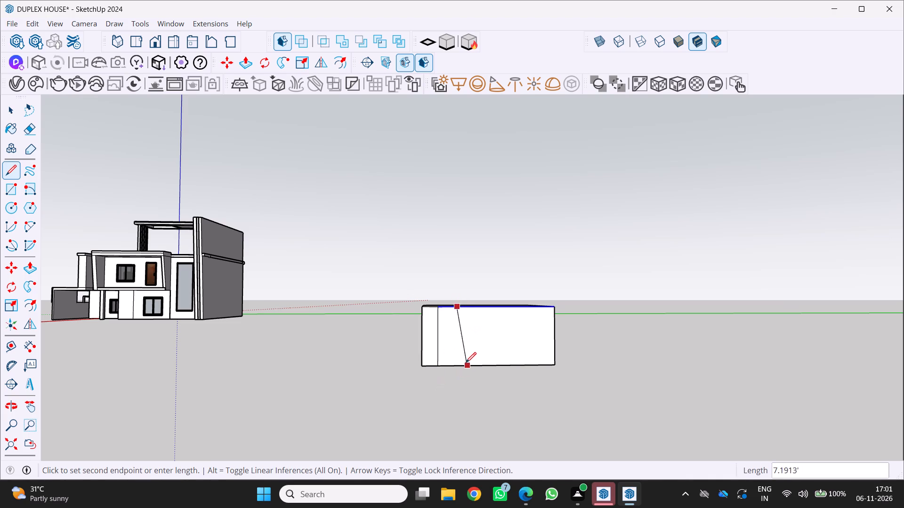
{"action": "left_click_drag", "start_coordinate": [459, 365], "coordinate": [464, 363]}
{"action": "key", "text": "space"}
Copy the second vertical line about 12' to the face's far corner and divide the distance into 5 equal copies.
{"action": "scroll", "coordinate": [467, 318], "scroll_direction": "up", "scroll_amount": 1}
{"action": "middle_click_drag", "start_coordinate": [467, 318], "coordinate": [478, 349]}
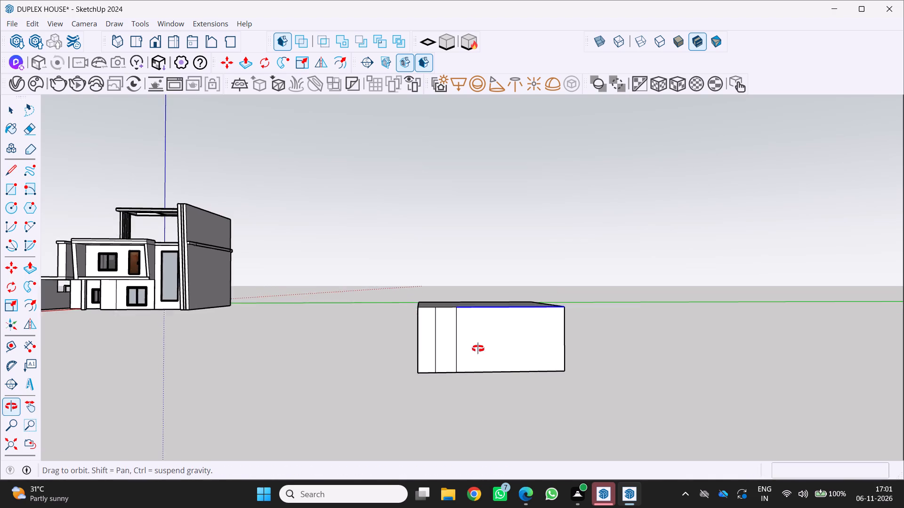
{"action": "middle_click_drag", "start_coordinate": [478, 349], "coordinate": [481, 369]}
{"action": "middle_click", "coordinate": [481, 369]}
{"action": "middle_click", "coordinate": [481, 369]}
{"action": "scroll", "coordinate": [464, 223], "scroll_direction": "up", "scroll_amount": 2}
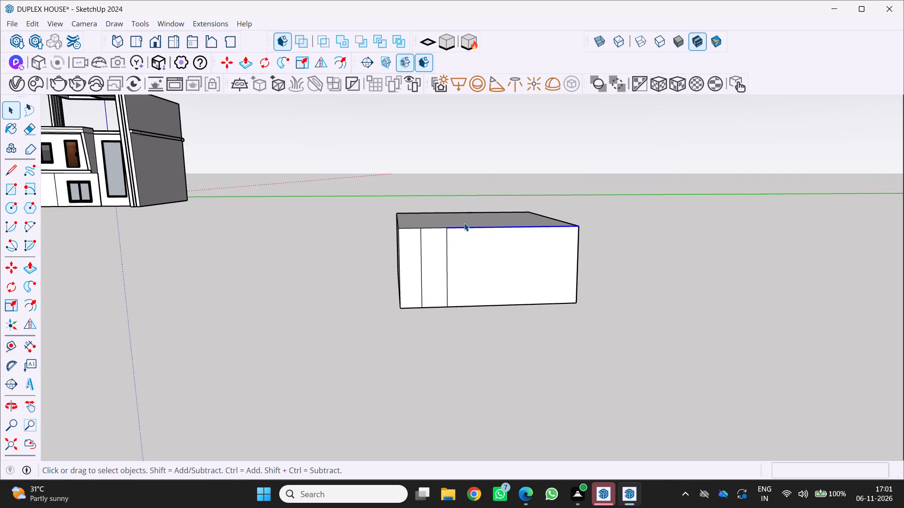
{"action": "left_click", "coordinate": [447, 241]}
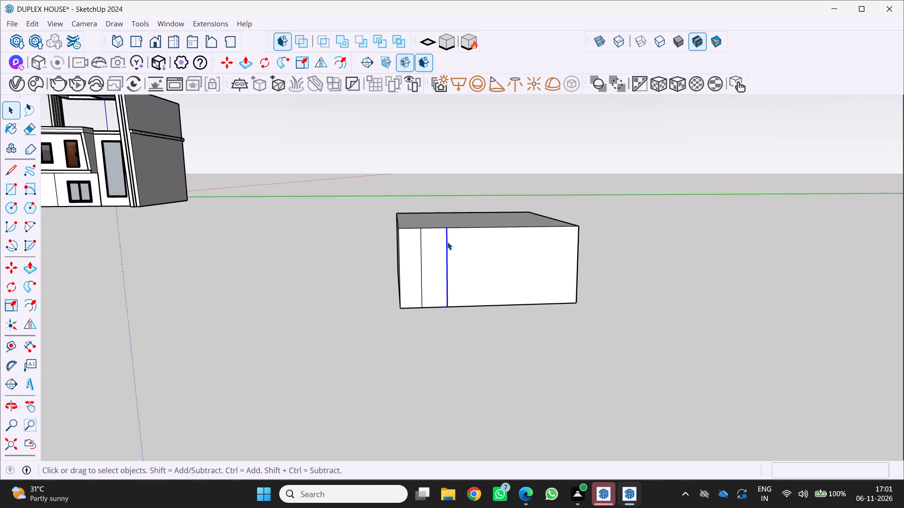
{"action": "key", "text": "m"}
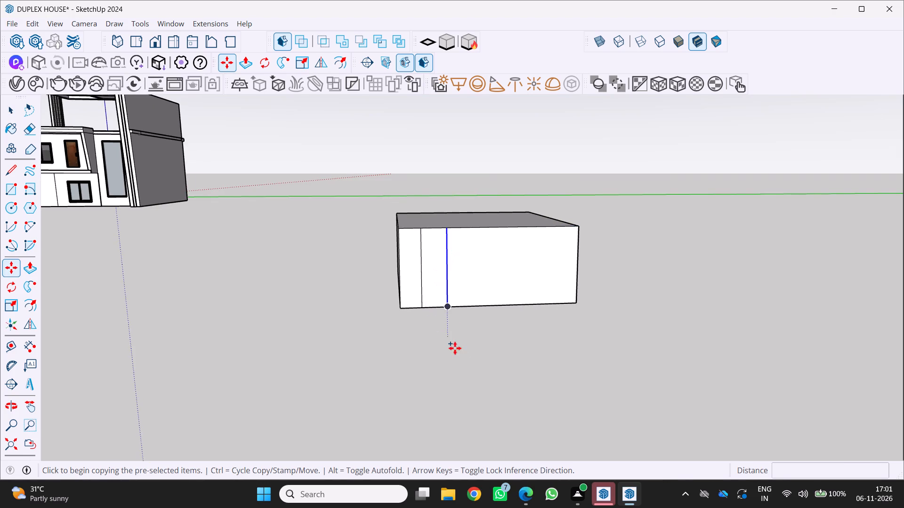
{"action": "scroll", "coordinate": [452, 338], "scroll_direction": "up", "scroll_amount": 2}
{"action": "left_click", "coordinate": [448, 304]}
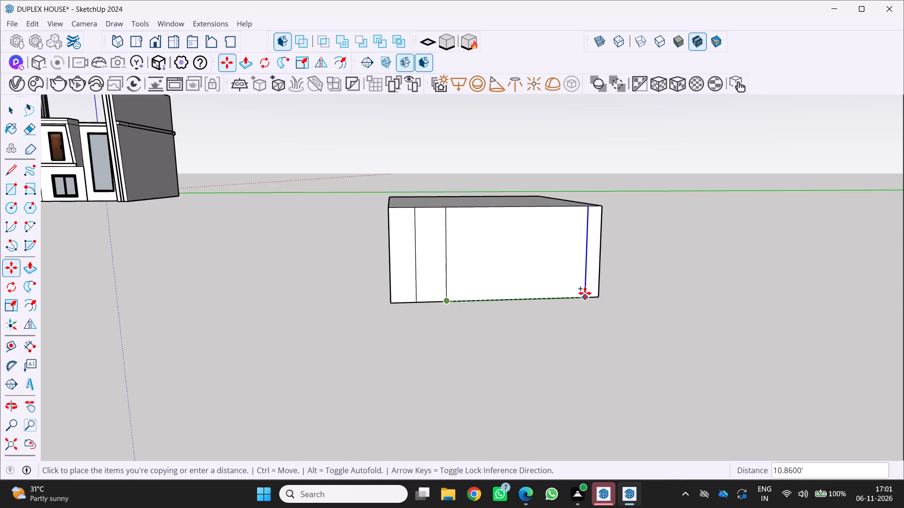
{"action": "scroll", "coordinate": [585, 293], "scroll_direction": "up", "scroll_amount": 3}
{"action": "left_click", "coordinate": [599, 297]}
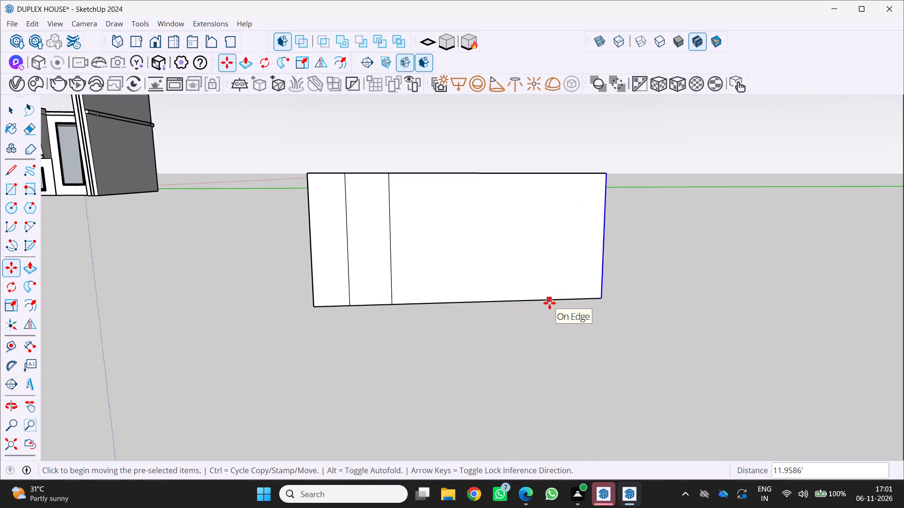
{"action": "key", "text": "5"}
{"action": "key", "text": "slash"}
{"action": "key", "text": "Return"}
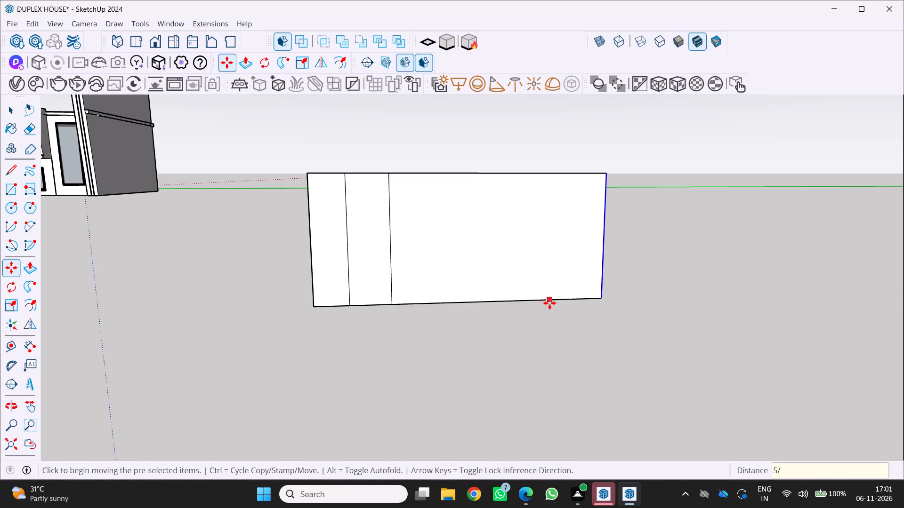
Draw a vertical line about 7.1' long on the block's adjacent long side, near the corner shared with the divided face.
{"action": "scroll", "coordinate": [448, 325], "scroll_direction": "down", "scroll_amount": 5}
{"action": "middle_click_drag", "start_coordinate": [433, 339], "coordinate": [347, 375]}
{"action": "middle_click_drag", "start_coordinate": [332, 359], "coordinate": [317, 338]}
{"action": "scroll", "coordinate": [340, 305], "scroll_direction": "down", "scroll_amount": 5}
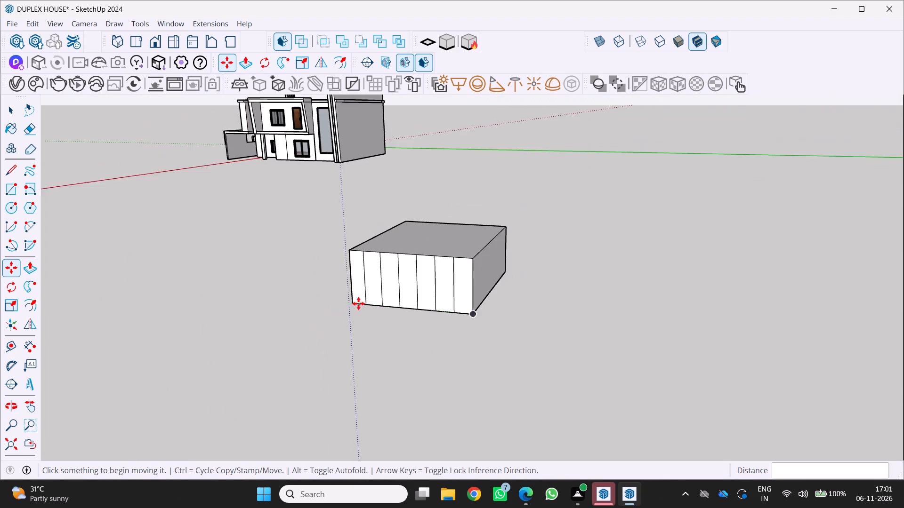
{"action": "scroll", "coordinate": [460, 266], "scroll_direction": "up", "scroll_amount": 3}
{"action": "middle_click_drag", "start_coordinate": [448, 266], "coordinate": [355, 297]}
{"action": "middle_click", "coordinate": [355, 297]}
{"action": "key", "text": "space"}
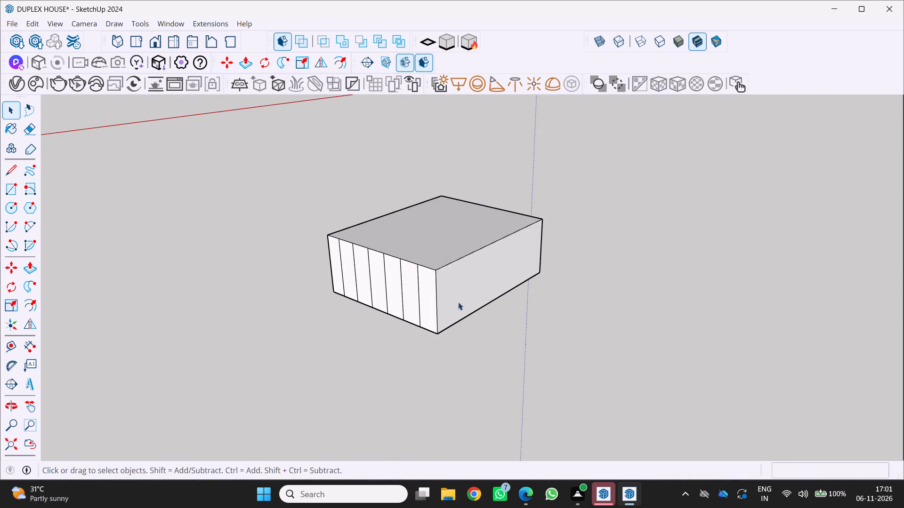
{"action": "middle_click_drag", "start_coordinate": [451, 306], "coordinate": [371, 312]}
{"action": "scroll", "coordinate": [443, 264], "scroll_direction": "up", "scroll_amount": 1}
{"action": "middle_click_drag", "start_coordinate": [443, 264], "coordinate": [386, 285]}
{"action": "middle_click", "coordinate": [386, 285]}
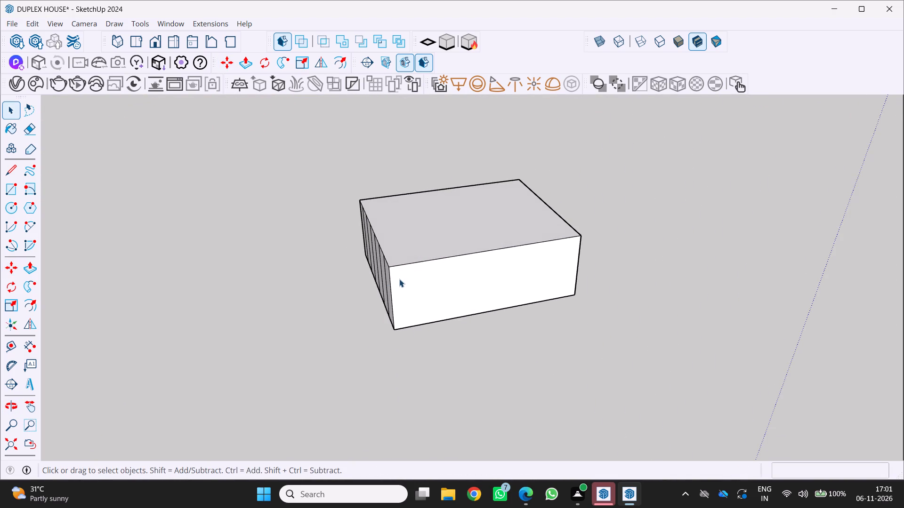
{"action": "key", "text": "semicolon"}
{"action": "scroll", "coordinate": [422, 266], "scroll_direction": "up", "scroll_amount": 3}
{"action": "key", "text": "l"}
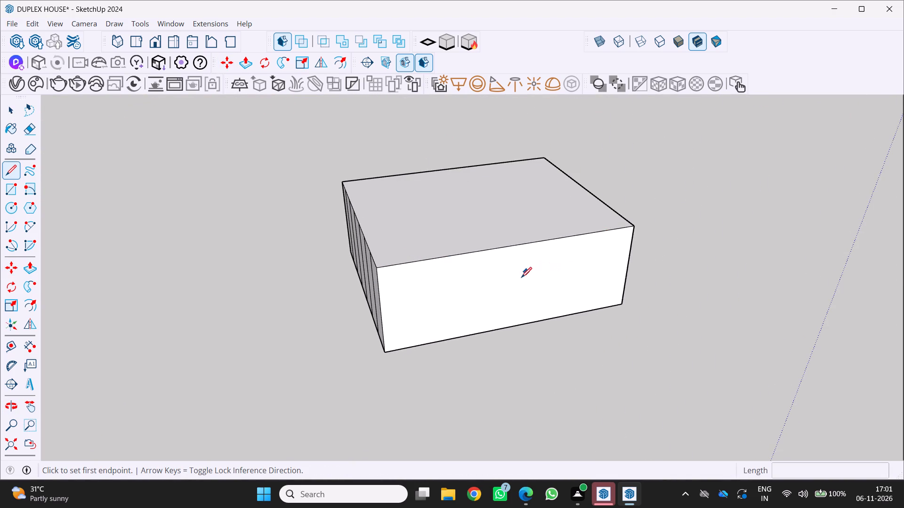
{"action": "scroll", "coordinate": [857, 298], "scroll_direction": "down", "scroll_amount": 2}
{"action": "scroll", "coordinate": [507, 274], "scroll_direction": "up", "scroll_amount": 3}
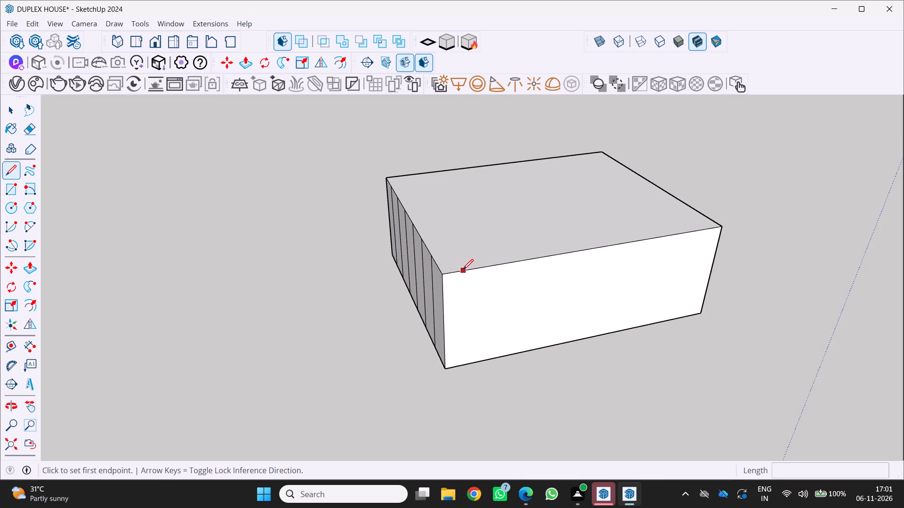
{"action": "left_click", "coordinate": [467, 273]}
{"action": "scroll", "coordinate": [465, 354], "scroll_direction": "up", "scroll_amount": 2}
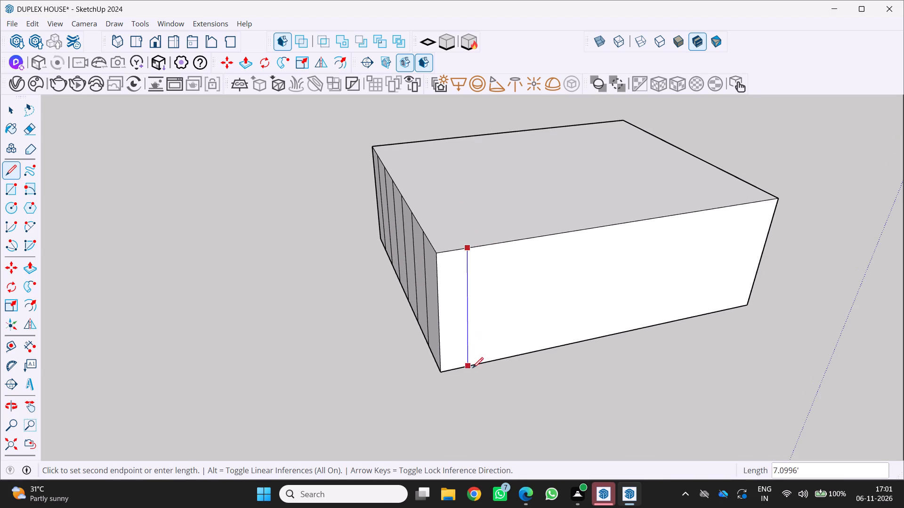
{"action": "left_click_drag", "start_coordinate": [472, 368], "coordinate": [484, 364]}
Copy the long side's vertical line about 18.2' to the far corner and divide the distance into 10 equal copies.
{"action": "scroll", "coordinate": [513, 346], "scroll_direction": "down", "scroll_amount": 4}
{"action": "scroll", "coordinate": [506, 349], "scroll_direction": "up", "scroll_amount": 1}
{"action": "middle_click_drag", "start_coordinate": [506, 349], "coordinate": [500, 348]}
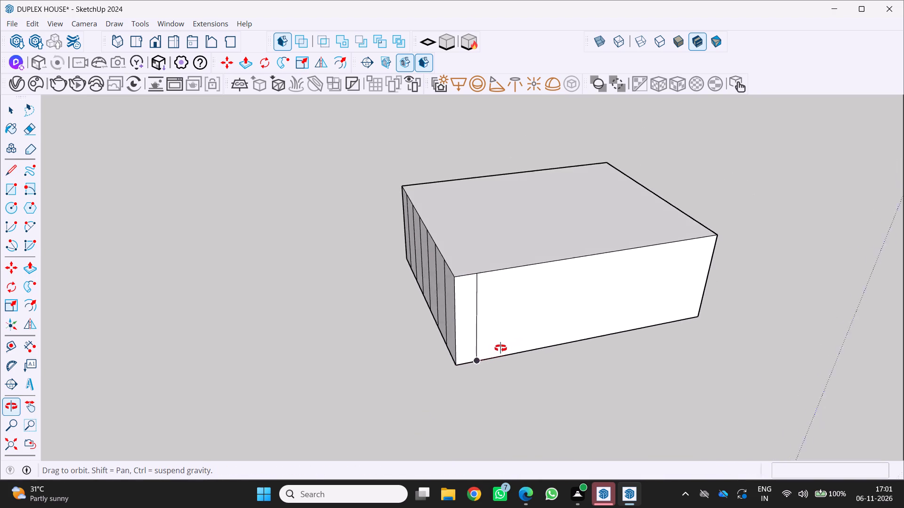
{"action": "middle_click_drag", "start_coordinate": [500, 348], "coordinate": [479, 347]}
{"action": "middle_click_drag", "start_coordinate": [479, 347], "coordinate": [468, 349]}
{"action": "middle_click", "coordinate": [467, 349]}
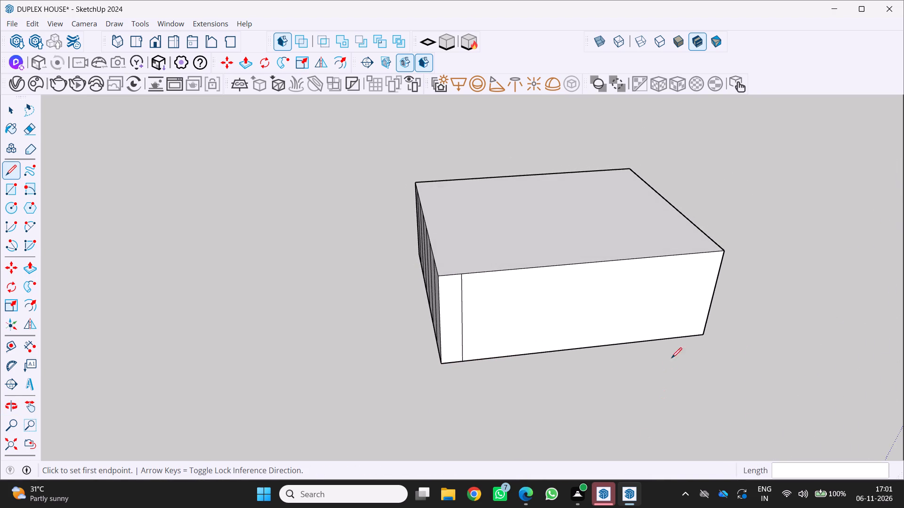
{"action": "scroll", "coordinate": [903, 370], "scroll_direction": "down", "scroll_amount": 1}
{"action": "scroll", "coordinate": [487, 347], "scroll_direction": "up", "scroll_amount": 5}
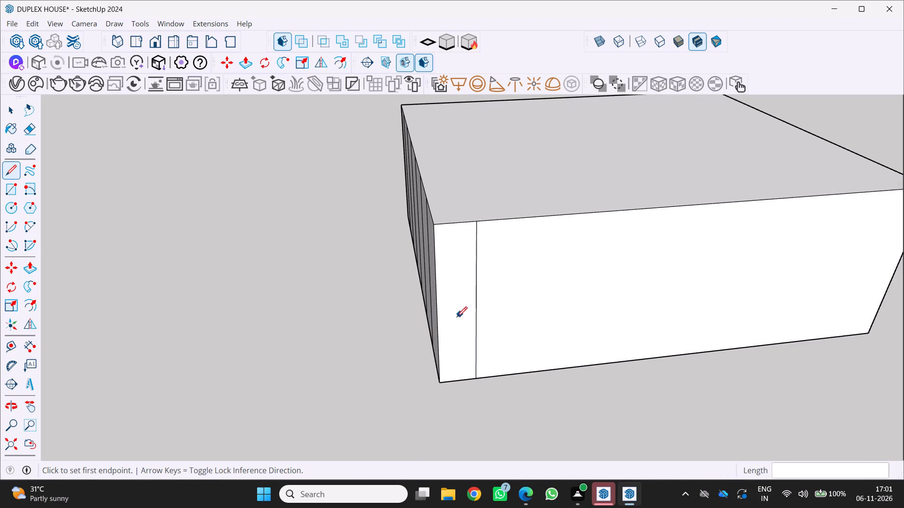
{"action": "key", "text": "space"}
{"action": "left_click_drag", "start_coordinate": [472, 326], "coordinate": [478, 331]}
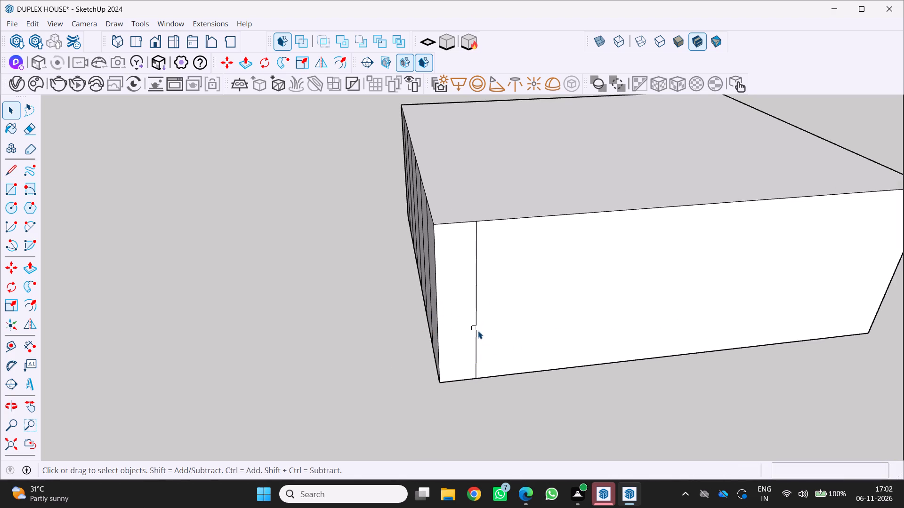
{"action": "left_click", "coordinate": [474, 330]}
{"action": "key", "text": "m"}
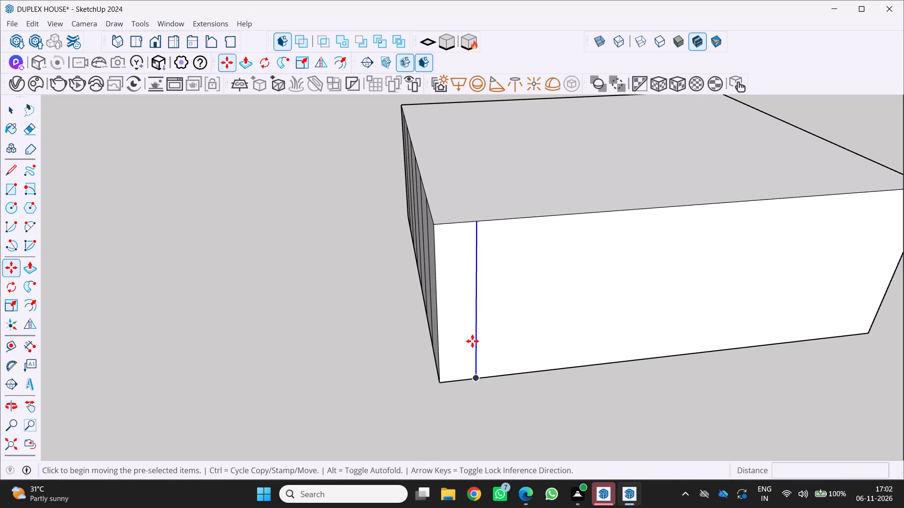
{"action": "left_click", "coordinate": [475, 381]}
{"action": "scroll", "coordinate": [478, 379], "scroll_direction": "down", "scroll_amount": 3}
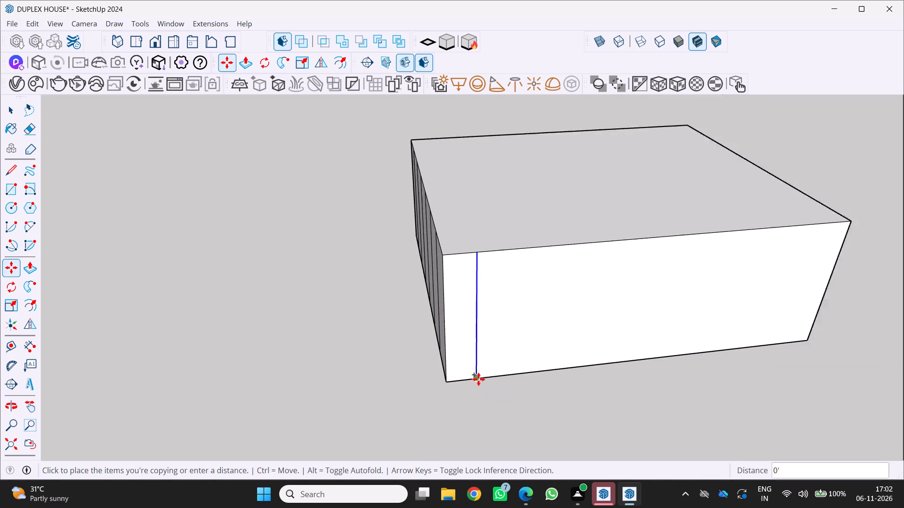
{"action": "scroll", "coordinate": [478, 379], "scroll_direction": "down", "scroll_amount": 2}
{"action": "scroll", "coordinate": [749, 353], "scroll_direction": "up", "scroll_amount": 3}
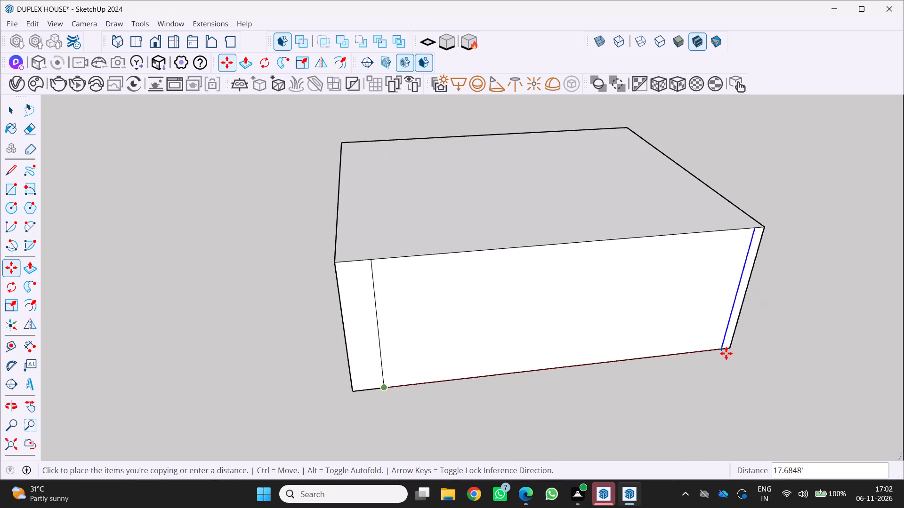
{"action": "scroll", "coordinate": [726, 355], "scroll_direction": "up", "scroll_amount": 5}
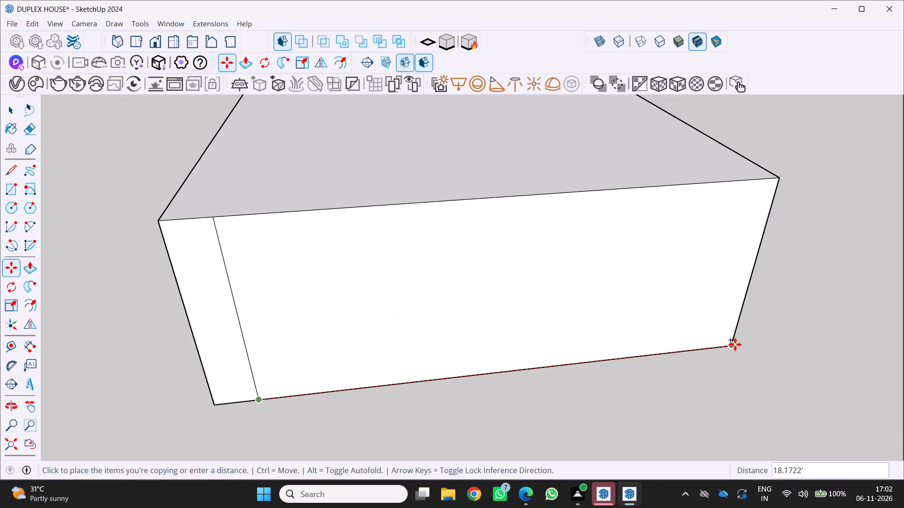
{"action": "scroll", "coordinate": [735, 344], "scroll_direction": "up", "scroll_amount": 1}
{"action": "left_click", "coordinate": [725, 346]}
{"action": "scroll", "coordinate": [709, 353], "scroll_direction": "down", "scroll_amount": 5}
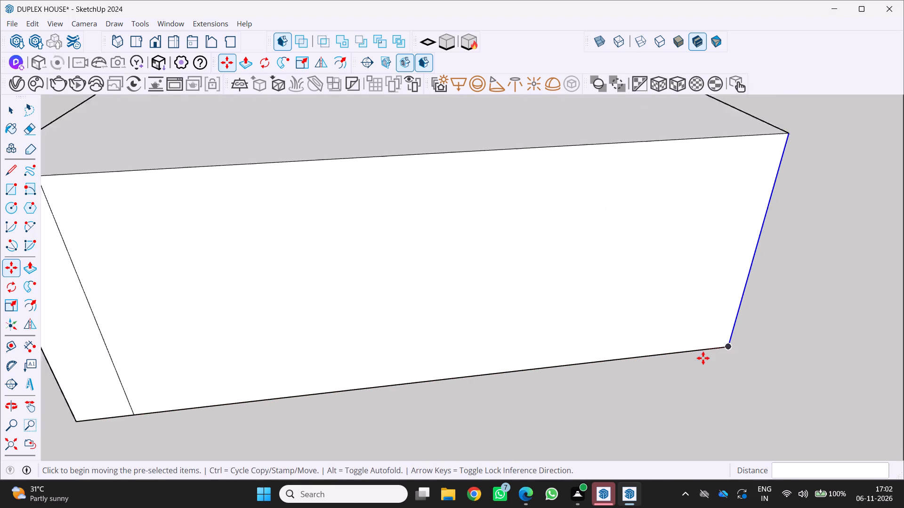
{"action": "scroll", "coordinate": [699, 355], "scroll_direction": "down", "scroll_amount": 3}
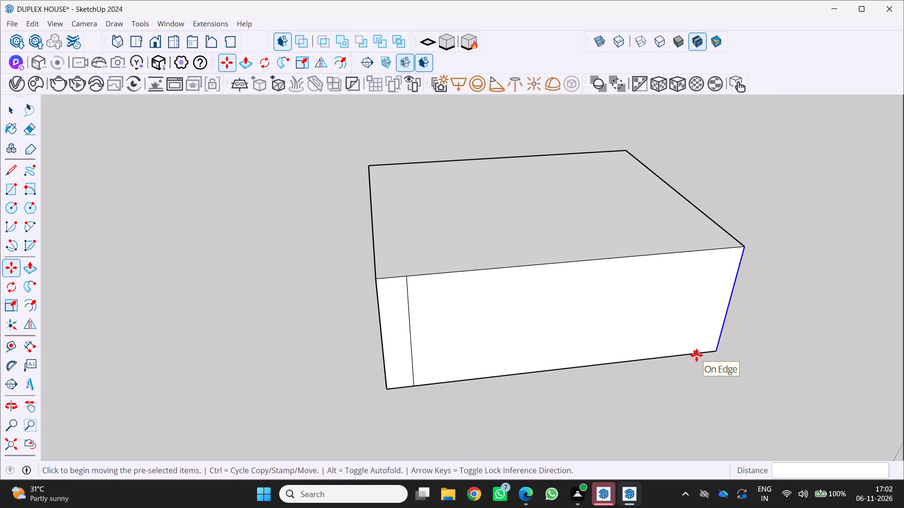
{"action": "key", "text": "1"}
{"action": "key", "text": "0"}
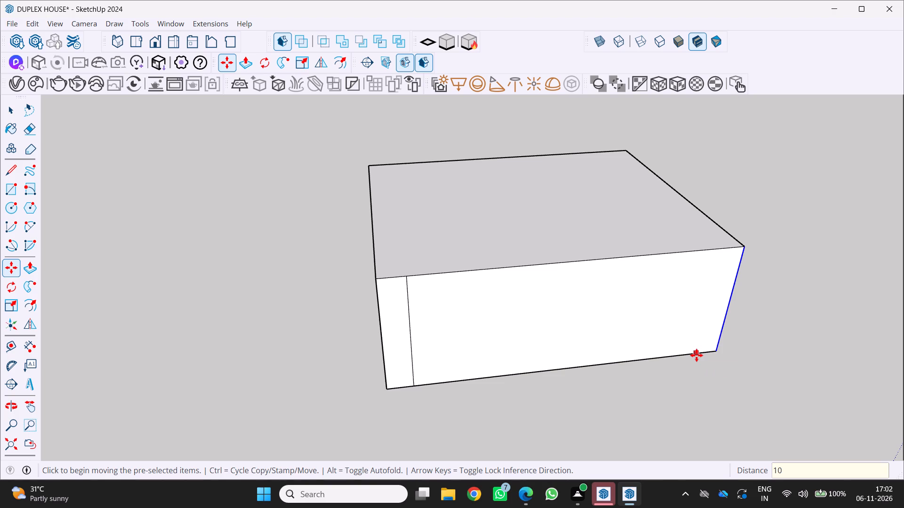
{"action": "key", "text": "slash"}
{"action": "key", "text": "Return"}
Examine the vertical divisions on the block's two adjacent sides from several angles and from a distance.
{"action": "scroll", "coordinate": [675, 361], "scroll_direction": "down", "scroll_amount": 4}
{"action": "middle_click_drag", "start_coordinate": [632, 357], "coordinate": [313, 250]}
{"action": "scroll", "coordinate": [623, 352], "scroll_direction": "up", "scroll_amount": 1}
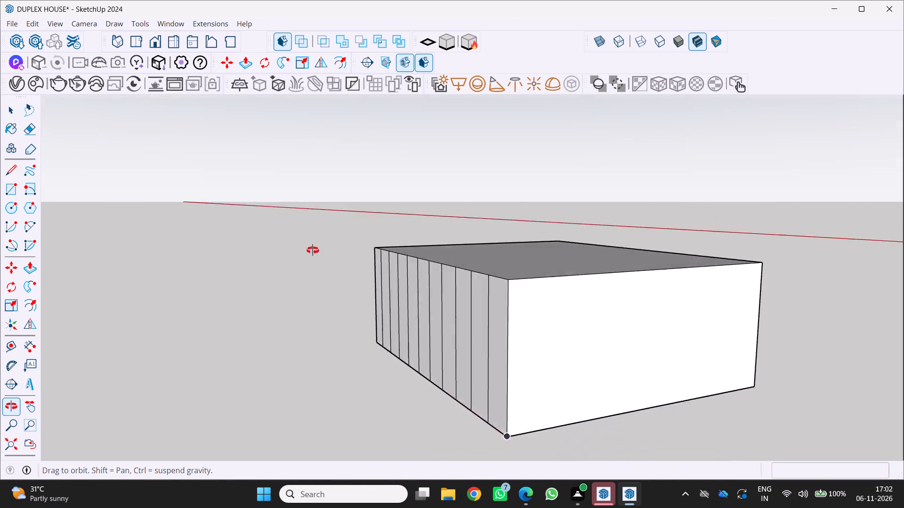
{"action": "middle_click_drag", "start_coordinate": [313, 250], "coordinate": [309, 246]}
{"action": "middle_click", "coordinate": [309, 246]}
{"action": "middle_click", "coordinate": [309, 246]}
{"action": "middle_click", "coordinate": [309, 246]}
{"action": "scroll", "coordinate": [342, 236], "scroll_direction": "down", "scroll_amount": 11}
{"action": "scroll", "coordinate": [468, 293], "scroll_direction": "up", "scroll_amount": 5}
{"action": "middle_click", "coordinate": [482, 281]}
{"action": "middle_click_drag", "start_coordinate": [492, 293], "coordinate": [622, 357]}
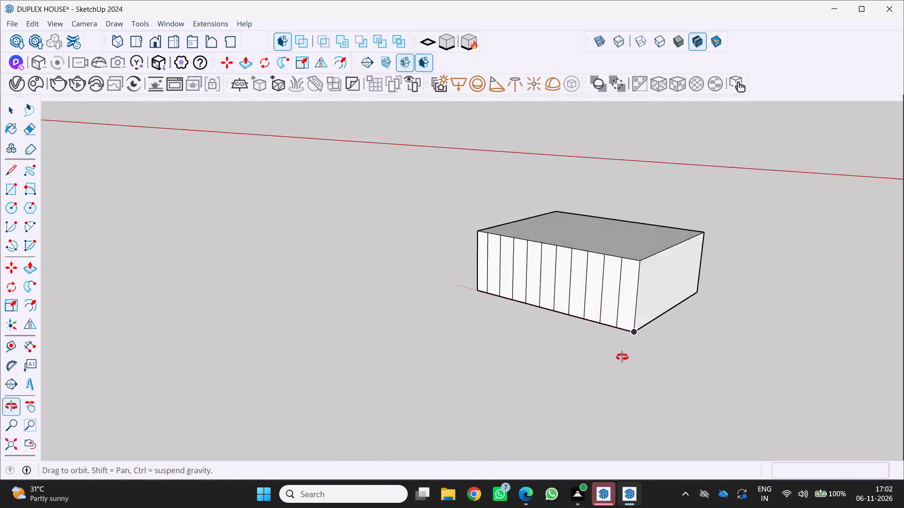
{"action": "middle_click_drag", "start_coordinate": [622, 357], "coordinate": [702, 366]}
{"action": "middle_click_drag", "start_coordinate": [731, 355], "coordinate": [735, 351]}
{"action": "middle_click", "coordinate": [735, 347]}
{"action": "middle_click", "coordinate": [735, 342]}
{"action": "middle_click_drag", "start_coordinate": [516, 275], "coordinate": [720, 277]}
{"action": "middle_click", "coordinate": [720, 277]}
{"action": "middle_click_drag", "start_coordinate": [355, 252], "coordinate": [513, 298]}
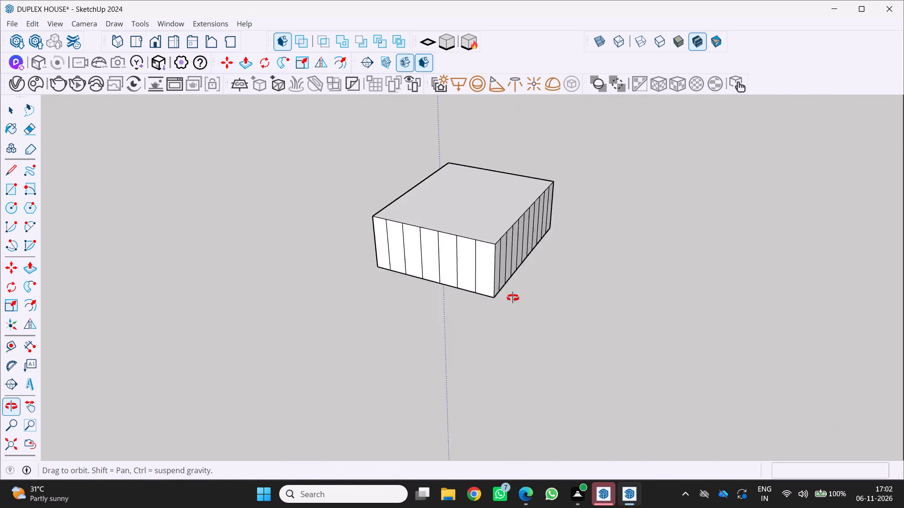
{"action": "middle_click_drag", "start_coordinate": [513, 298], "coordinate": [229, 281]}
{"action": "scroll", "coordinate": [227, 274], "scroll_direction": "down", "scroll_amount": 6}
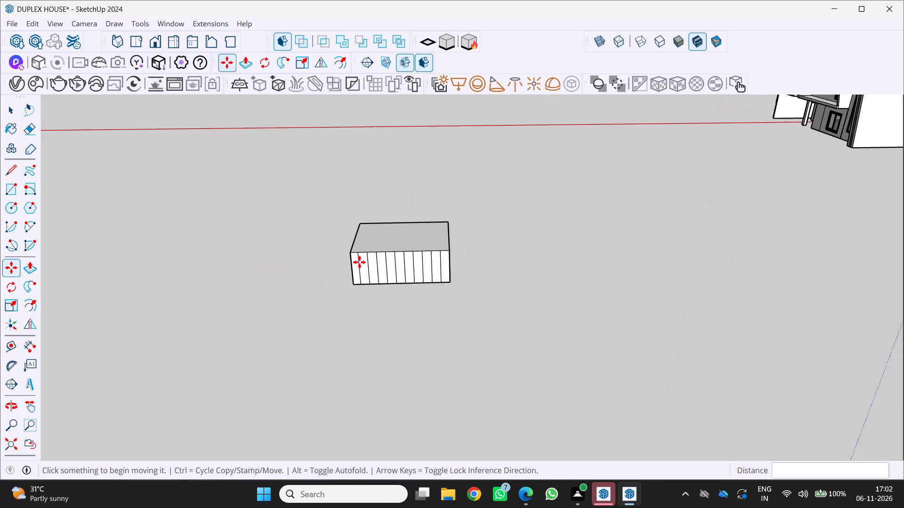
Draw a vertical line from the top to the bottom edge of the block's undivided short side, near one corner.
{"action": "middle_click_drag", "start_coordinate": [359, 262], "coordinate": [184, 310]}
{"action": "scroll", "coordinate": [398, 248], "scroll_direction": "up", "scroll_amount": 4}
{"action": "middle_click_drag", "start_coordinate": [398, 247], "coordinate": [222, 255]}
{"action": "middle_click", "coordinate": [219, 255]}
{"action": "scroll", "coordinate": [477, 260], "scroll_direction": "up", "scroll_amount": 2}
{"action": "middle_click_drag", "start_coordinate": [477, 261], "coordinate": [404, 242]}
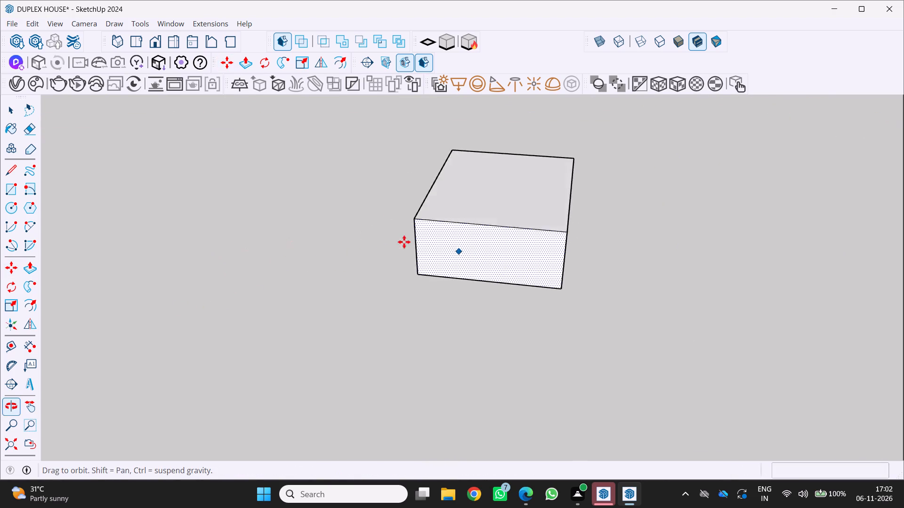
{"action": "scroll", "coordinate": [483, 218], "scroll_direction": "up", "scroll_amount": 2}
{"action": "key", "text": "l"}
{"action": "scroll", "coordinate": [444, 250], "scroll_direction": "up", "scroll_amount": 3}
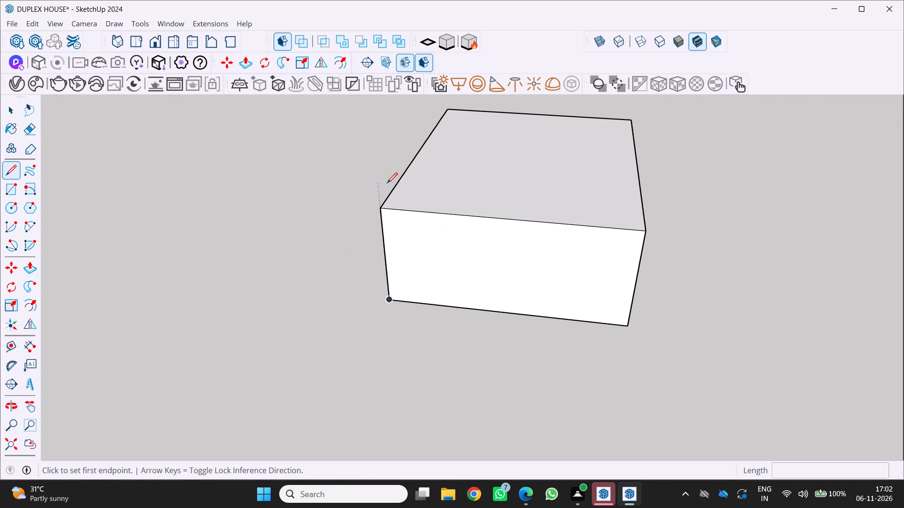
{"action": "left_click_drag", "start_coordinate": [402, 212], "coordinate": [413, 217]}
{"action": "scroll", "coordinate": [383, 297], "scroll_direction": "up", "scroll_amount": 4}
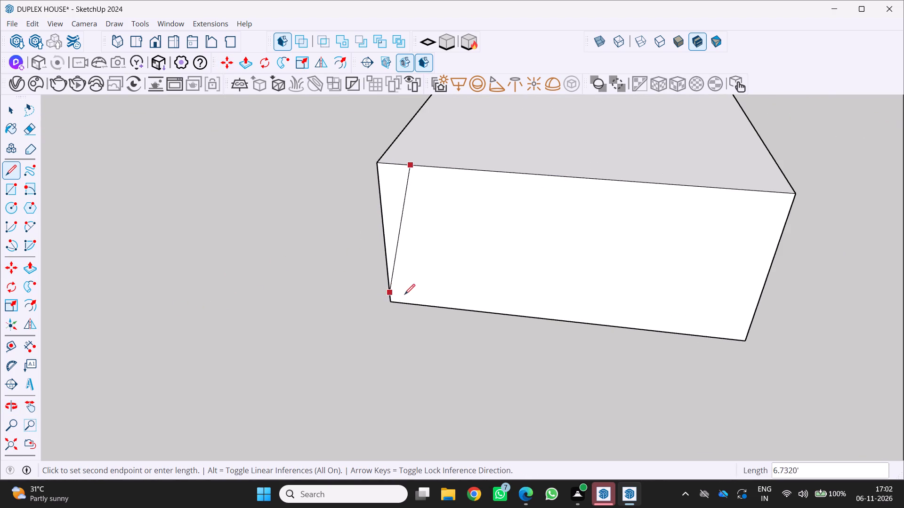
{"action": "scroll", "coordinate": [412, 302], "scroll_direction": "up", "scroll_amount": 3}
{"action": "left_click", "coordinate": [418, 309]}
{"action": "scroll", "coordinate": [488, 302], "scroll_direction": "down", "scroll_amount": 4}
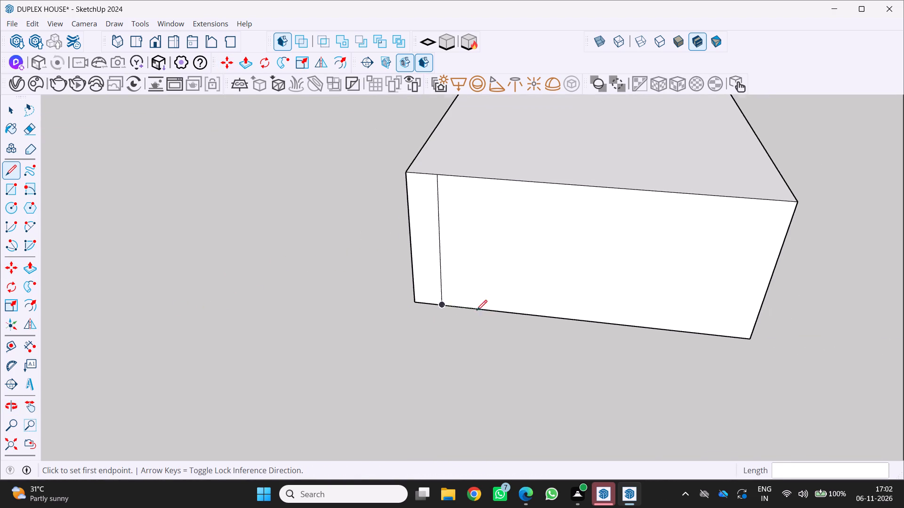
Copy the short side's vertical line about 14.7' to the far corner and divide the distance into 10 equal copies.
{"action": "key", "text": "space"}
{"action": "left_click", "coordinate": [439, 262]}
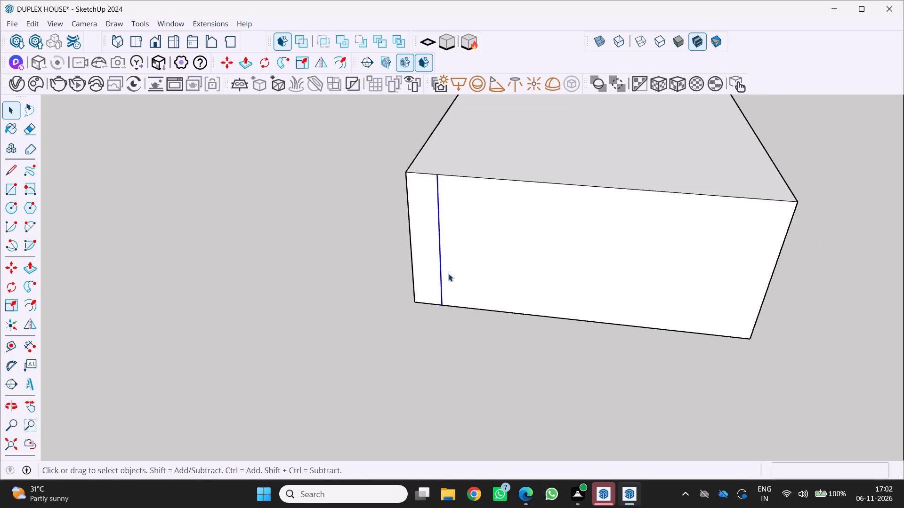
{"action": "key", "text": "m"}
{"action": "scroll", "coordinate": [425, 301], "scroll_direction": "up", "scroll_amount": 2}
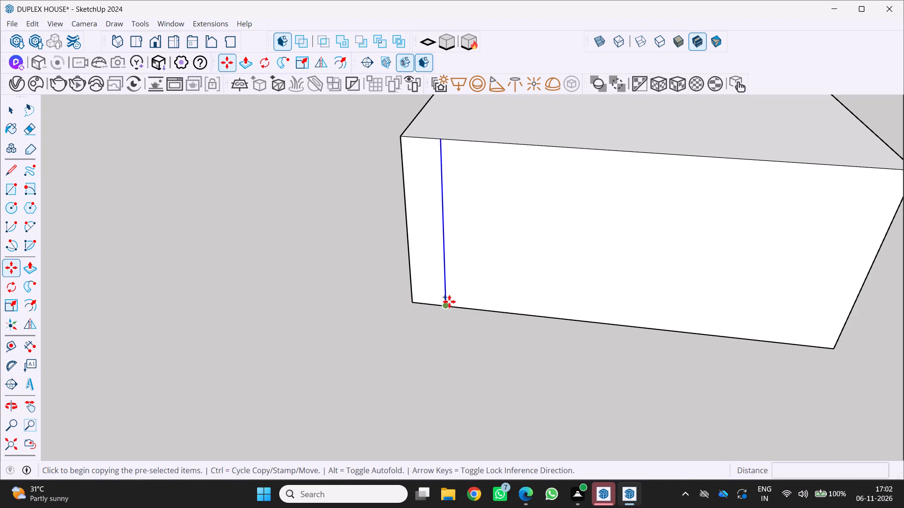
{"action": "left_click", "coordinate": [448, 304]}
{"action": "scroll", "coordinate": [470, 311], "scroll_direction": "down", "scroll_amount": 5}
{"action": "scroll", "coordinate": [670, 335], "scroll_direction": "up", "scroll_amount": 3}
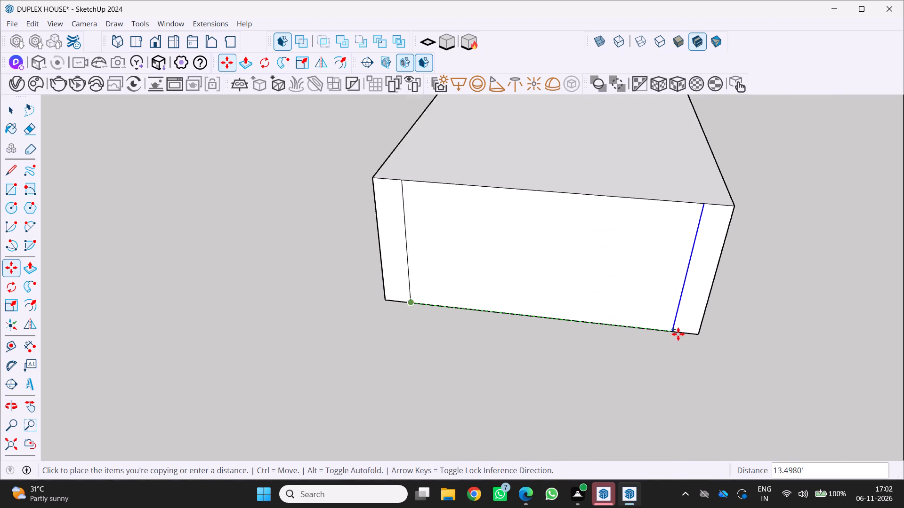
{"action": "left_click_drag", "start_coordinate": [697, 331], "coordinate": [693, 333]}
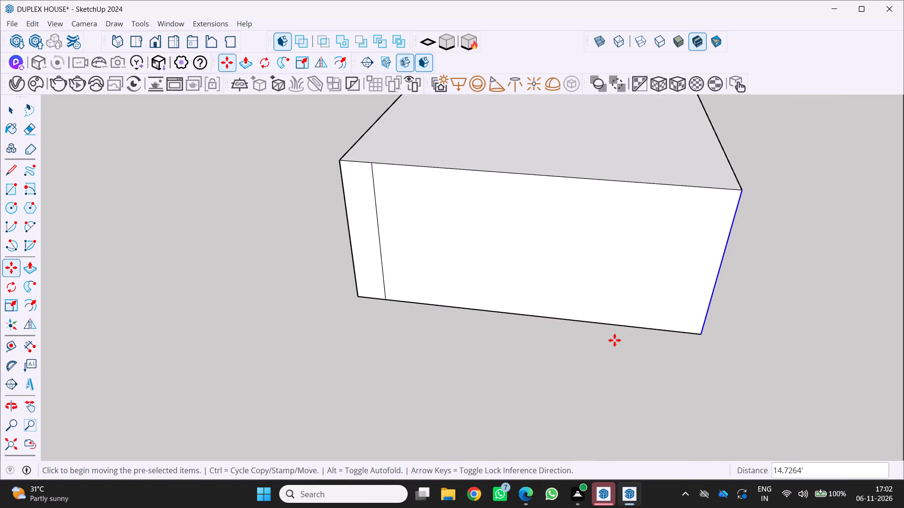
{"action": "type", "text": "10"}
{"action": "key", "text": "slash"}
{"action": "key", "text": "Return"}
Draw a vertical line about 7.1' long on the block's remaining undivided long side, near its corner.
{"action": "scroll", "coordinate": [596, 348], "scroll_direction": "down", "scroll_amount": 6}
{"action": "middle_click_drag", "start_coordinate": [570, 341], "coordinate": [351, 301]}
{"action": "scroll", "coordinate": [373, 274], "scroll_direction": "down", "scroll_amount": 6}
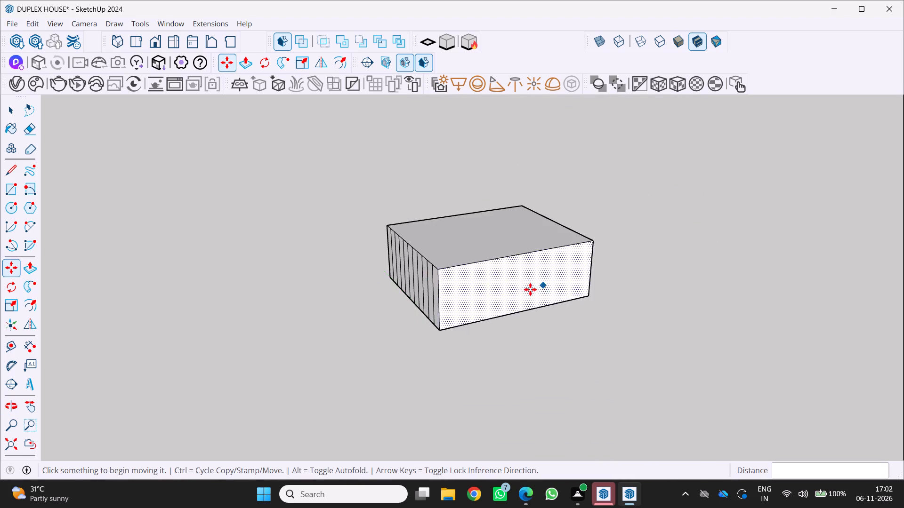
{"action": "scroll", "coordinate": [530, 289], "scroll_direction": "up", "scroll_amount": 1}
{"action": "middle_click_drag", "start_coordinate": [526, 289], "coordinate": [433, 279]}
{"action": "middle_click", "coordinate": [432, 279]}
{"action": "middle_click_drag", "start_coordinate": [431, 279], "coordinate": [420, 278]}
{"action": "scroll", "coordinate": [411, 277], "scroll_direction": "down", "scroll_amount": 6}
{"action": "middle_click_drag", "start_coordinate": [460, 279], "coordinate": [318, 265]}
{"action": "middle_click", "coordinate": [318, 265]}
{"action": "scroll", "coordinate": [379, 259], "scroll_direction": "up", "scroll_amount": 2}
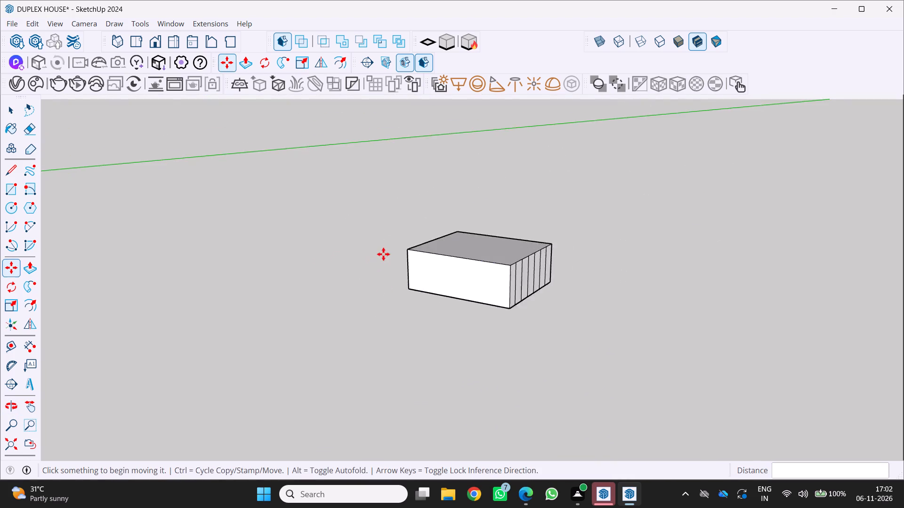
{"action": "scroll", "coordinate": [383, 254], "scroll_direction": "up", "scroll_amount": 2}
{"action": "middle_click_drag", "start_coordinate": [384, 254], "coordinate": [425, 262]}
{"action": "middle_click", "coordinate": [425, 262]}
{"action": "key", "text": "l"}
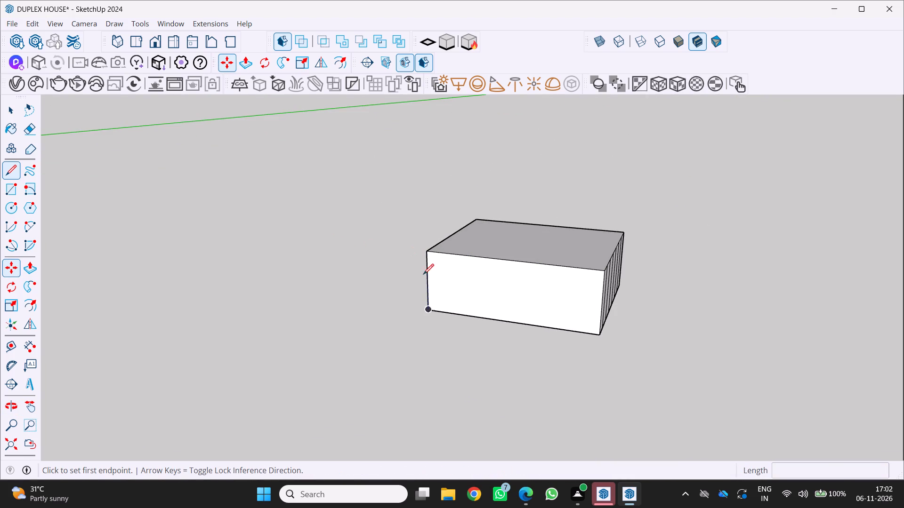
{"action": "key", "text": "Return"}
{"action": "scroll", "coordinate": [424, 267], "scroll_direction": "up", "scroll_amount": 4}
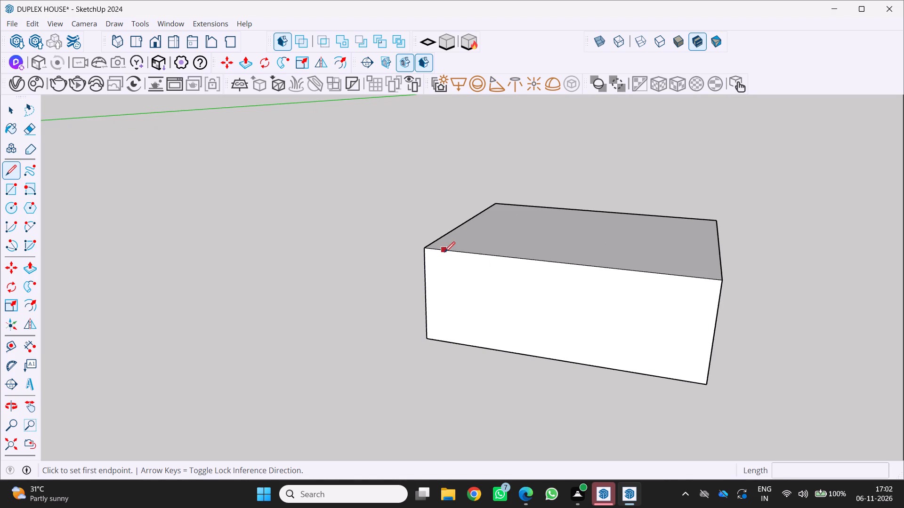
{"action": "left_click", "coordinate": [445, 252]}
{"action": "scroll", "coordinate": [443, 330], "scroll_direction": "up", "scroll_amount": 3}
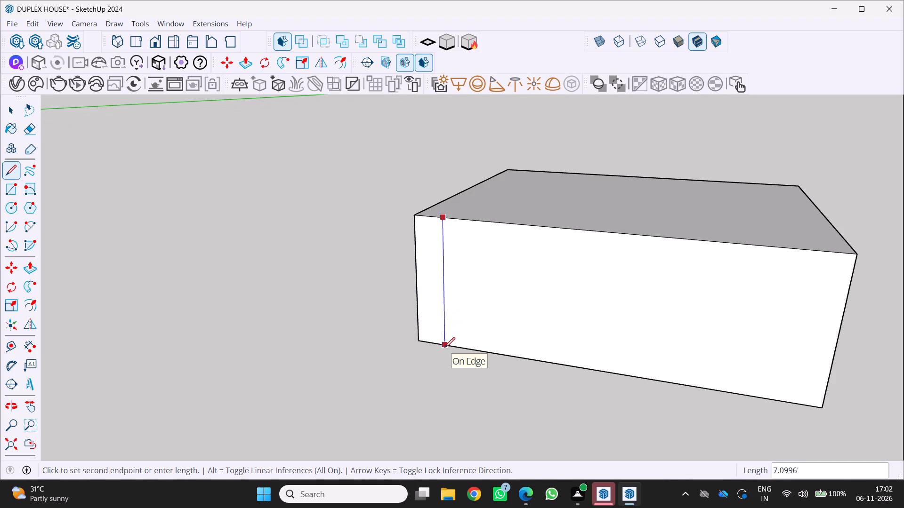
{"action": "left_click_drag", "start_coordinate": [444, 348], "coordinate": [453, 343]}
Copy this long side's vertical line about 18' to the far corner and divide the distance into 10 equal copies.
{"action": "key", "text": "space"}
{"action": "left_click", "coordinate": [442, 296]}
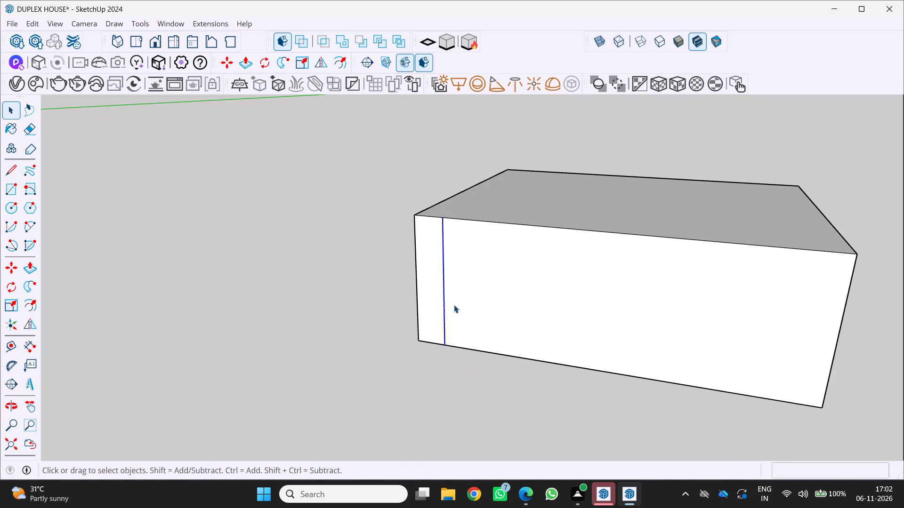
{"action": "key", "text": "m"}
{"action": "scroll", "coordinate": [437, 342], "scroll_direction": "up", "scroll_amount": 3}
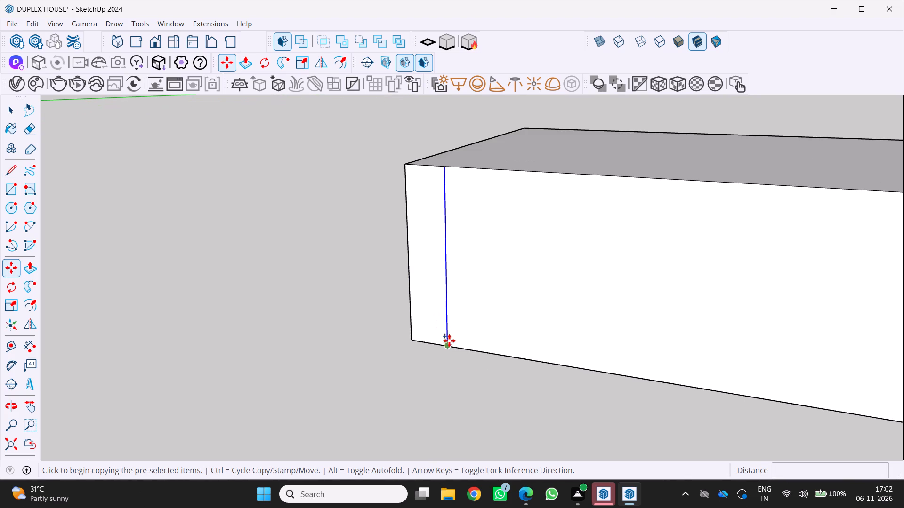
{"action": "left_click", "coordinate": [450, 347]}
{"action": "scroll", "coordinate": [467, 344], "scroll_direction": "down", "scroll_amount": 10}
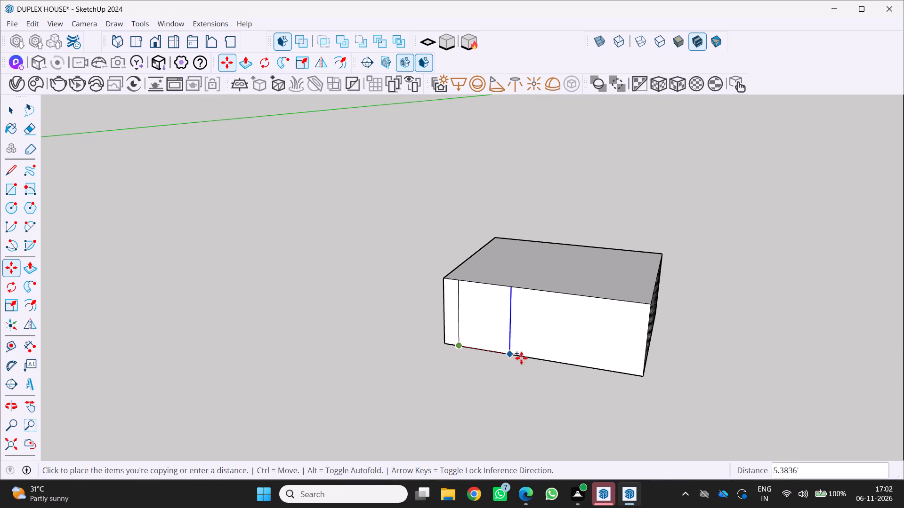
{"action": "scroll", "coordinate": [660, 365], "scroll_direction": "up", "scroll_amount": 6}
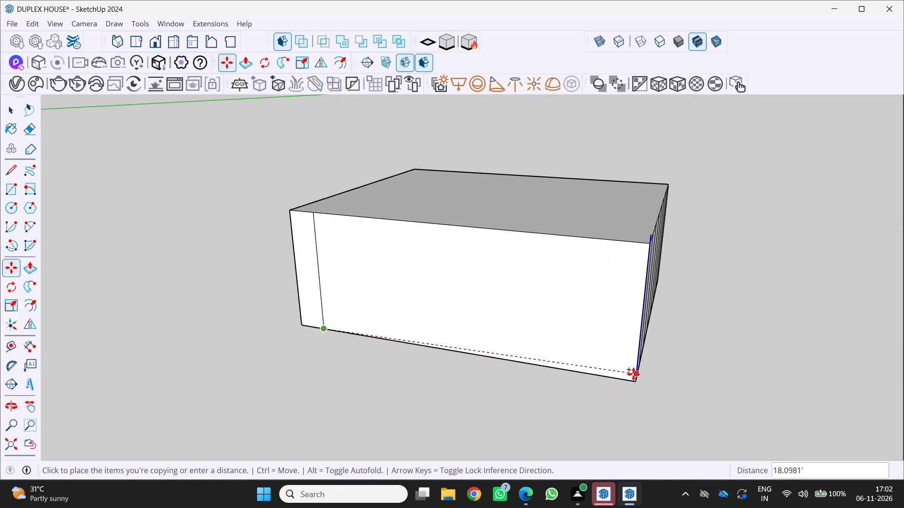
{"action": "left_click", "coordinate": [637, 380]}
{"action": "type", "text": "10"}
{"action": "key", "text": "slash"}
{"action": "key", "text": "Return"}
Examine the vertical divisions on all sides of the block from several angles.
{"action": "scroll", "coordinate": [585, 368], "scroll_direction": "down", "scroll_amount": 3}
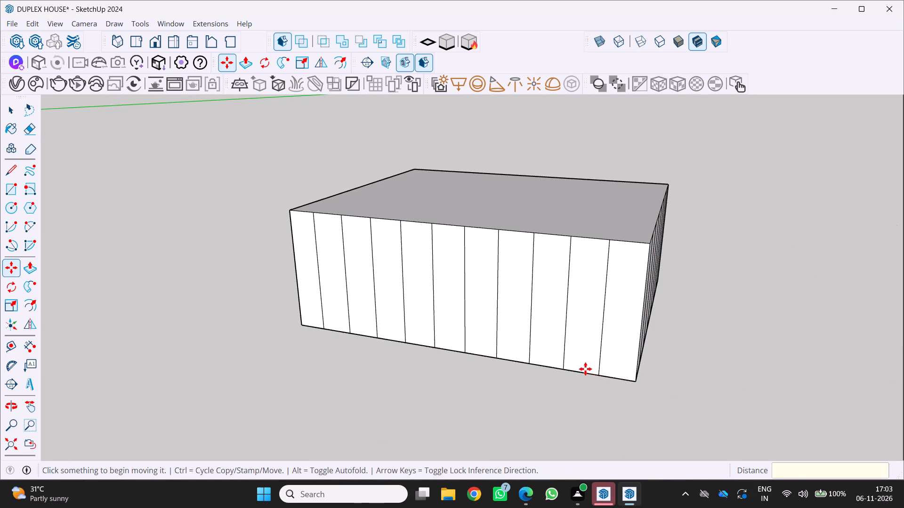
{"action": "scroll", "coordinate": [585, 369], "scroll_direction": "down", "scroll_amount": 1}
{"action": "scroll", "coordinate": [567, 357], "scroll_direction": "up", "scroll_amount": 1}
{"action": "middle_click_drag", "start_coordinate": [567, 357], "coordinate": [610, 294]}
{"action": "scroll", "coordinate": [610, 294], "scroll_direction": "down", "scroll_amount": 8}
{"action": "middle_click", "coordinate": [613, 294]}
{"action": "middle_click_drag", "start_coordinate": [466, 285], "coordinate": [747, 355]}
{"action": "scroll", "coordinate": [320, 264], "scroll_direction": "up", "scroll_amount": 2}
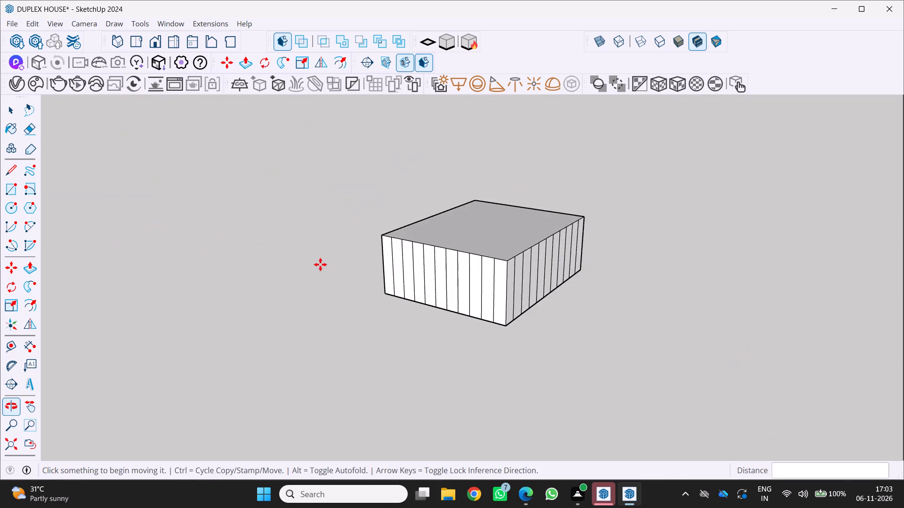
{"action": "scroll", "coordinate": [320, 264], "scroll_direction": "up", "scroll_amount": 2}
{"action": "middle_click_drag", "start_coordinate": [326, 264], "coordinate": [430, 318]}
{"action": "middle_click_drag", "start_coordinate": [443, 321], "coordinate": [694, 303]}
{"action": "middle_click", "coordinate": [696, 302]}
{"action": "scroll", "coordinate": [460, 228], "scroll_direction": "up", "scroll_amount": 2}
{"action": "middle_click_drag", "start_coordinate": [460, 222], "coordinate": [779, 246]}
{"action": "middle_click", "coordinate": [780, 246]}
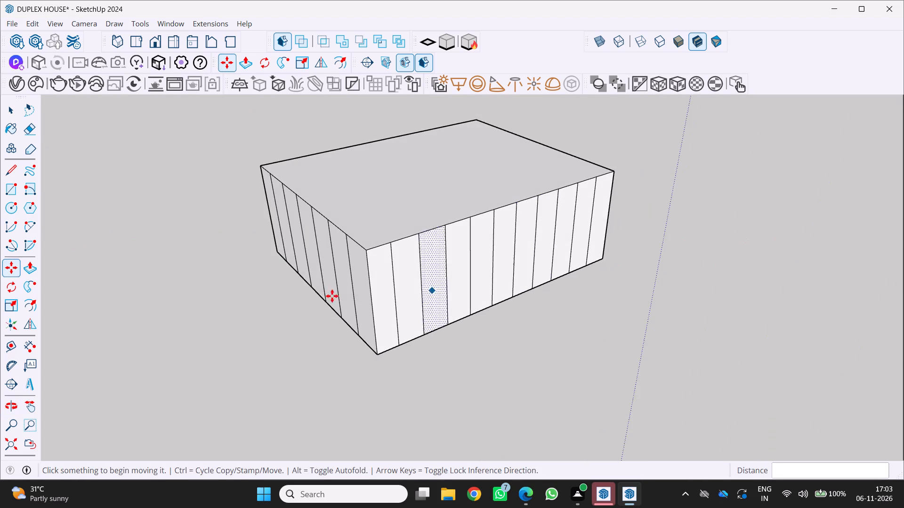
Push the second, fourth and sixth strips of the seven-strip short side inward about 1' each.
{"action": "middle_click_drag", "start_coordinate": [329, 301], "coordinate": [340, 309]}
{"action": "middle_click_drag", "start_coordinate": [343, 311], "coordinate": [549, 329]}
{"action": "scroll", "coordinate": [549, 329], "scroll_direction": "up", "scroll_amount": 1}
{"action": "middle_click", "coordinate": [549, 328]}
{"action": "scroll", "coordinate": [468, 327], "scroll_direction": "down", "scroll_amount": 4}
{"action": "scroll", "coordinate": [479, 310], "scroll_direction": "up", "scroll_amount": 2}
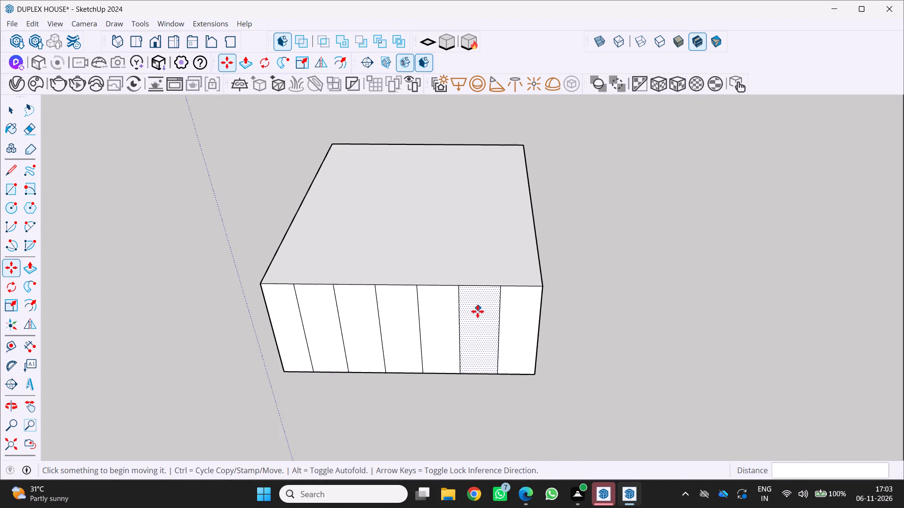
{"action": "key", "text": "p"}
{"action": "left_click_drag", "start_coordinate": [473, 316], "coordinate": [473, 305]}
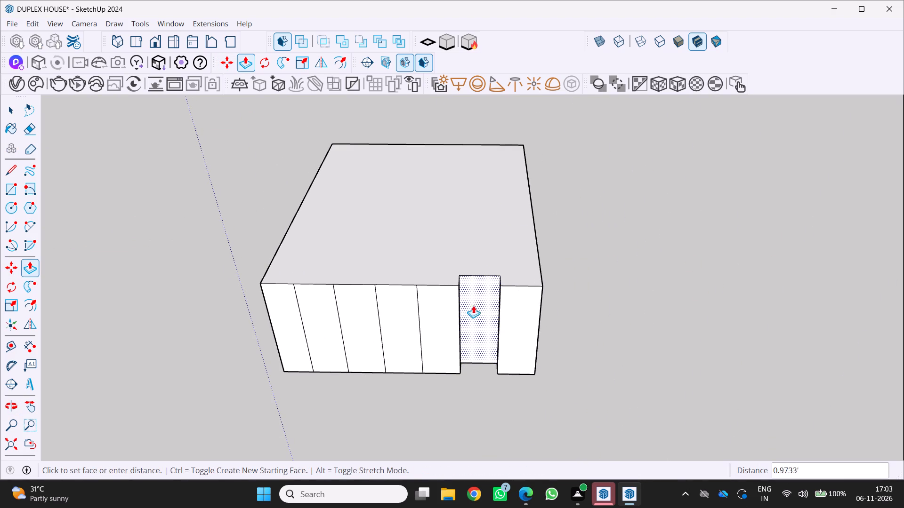
{"action": "middle_click_drag", "start_coordinate": [430, 323], "coordinate": [481, 315]}
{"action": "left_click_drag", "start_coordinate": [434, 323], "coordinate": [436, 313]}
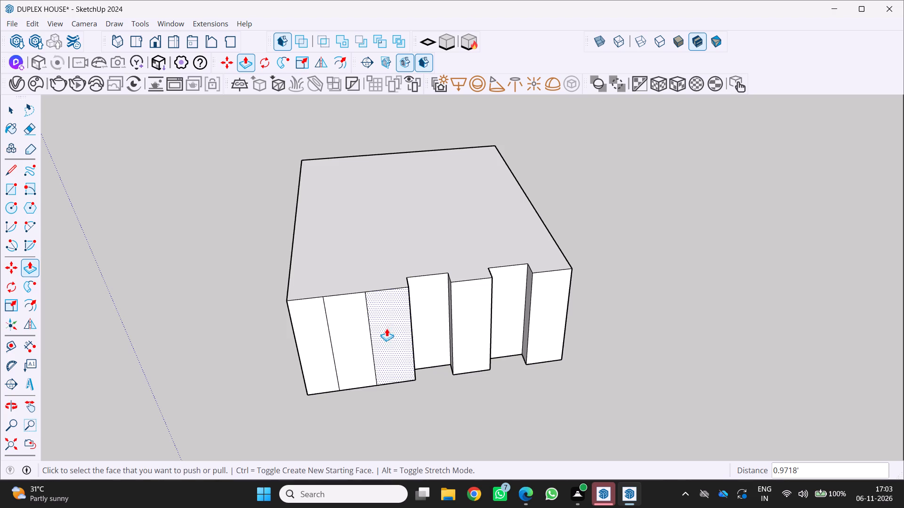
{"action": "left_click", "coordinate": [380, 325]}
{"action": "key", "text": "Escape"}
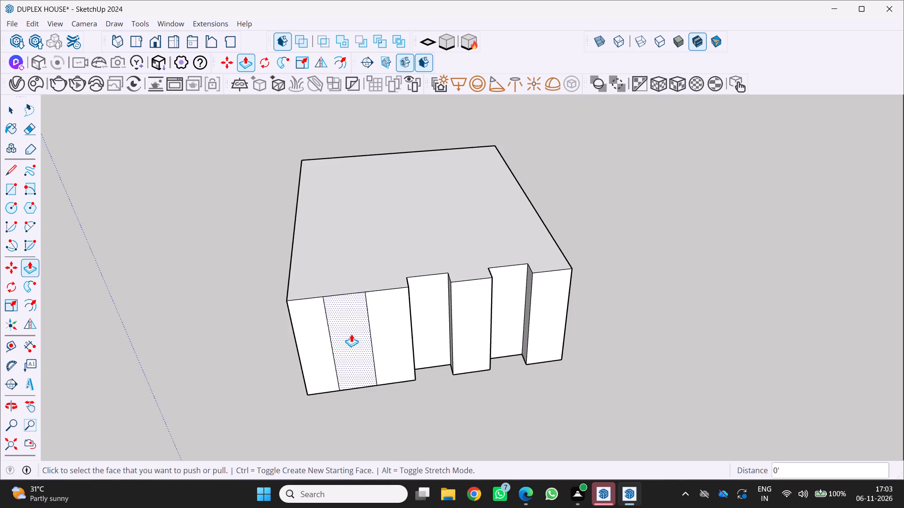
{"action": "left_click_drag", "start_coordinate": [353, 332], "coordinate": [356, 321]}
Push five alternate strips of the adjacent long side inward about 1.2' each, starting beside the corner strip.
{"action": "scroll", "coordinate": [341, 342], "scroll_direction": "down", "scroll_amount": 4}
{"action": "middle_click_drag", "start_coordinate": [337, 349], "coordinate": [543, 325]}
{"action": "scroll", "coordinate": [368, 377], "scroll_direction": "up", "scroll_amount": 2}
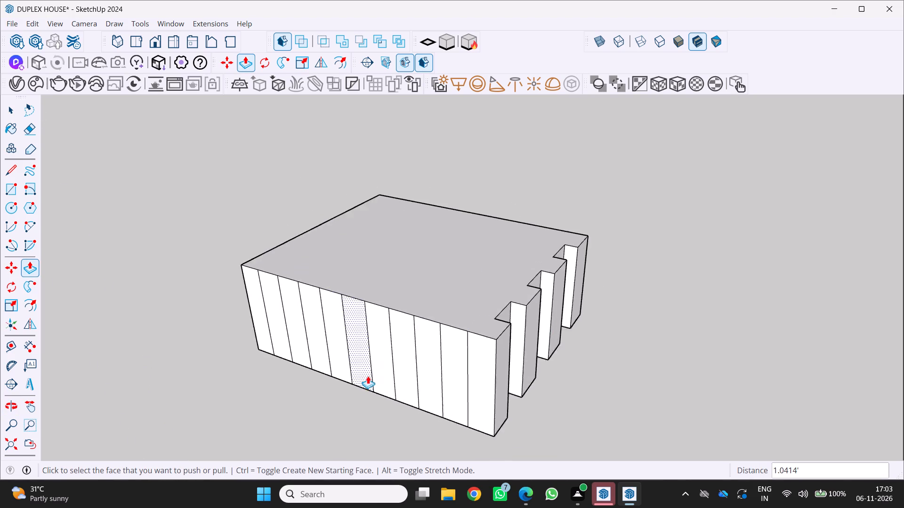
{"action": "scroll", "coordinate": [368, 376], "scroll_direction": "up", "scroll_amount": 1}
{"action": "left_click_drag", "start_coordinate": [466, 353], "coordinate": [476, 340]}
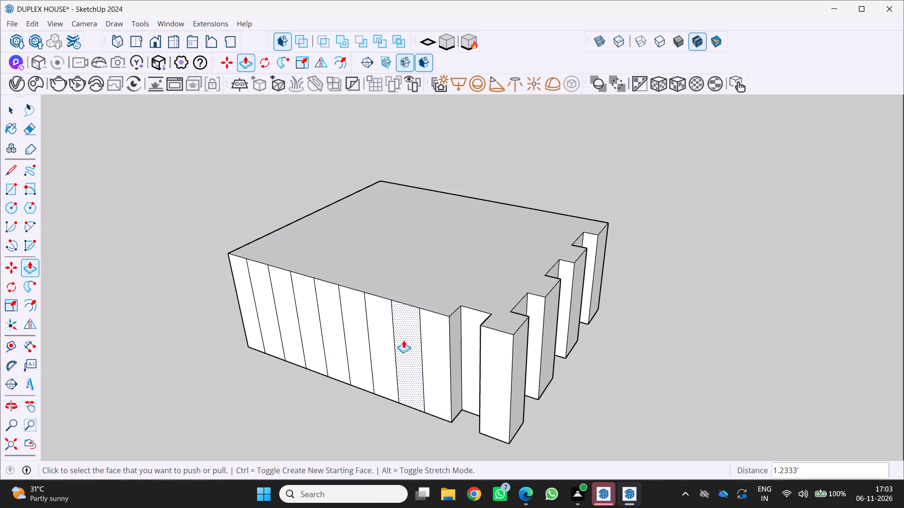
{"action": "left_click_drag", "start_coordinate": [400, 336], "coordinate": [408, 328]}
{"action": "left_click_drag", "start_coordinate": [351, 324], "coordinate": [363, 314]}
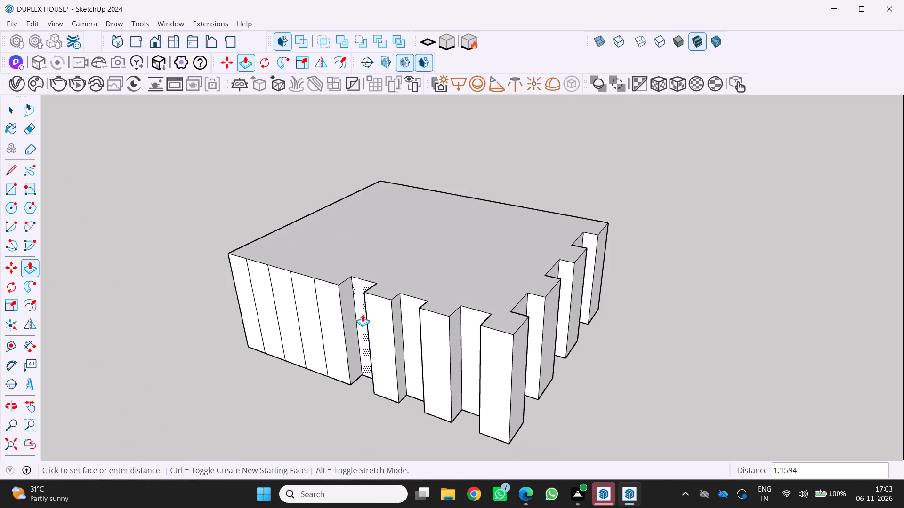
{"action": "left_click_drag", "start_coordinate": [363, 314], "coordinate": [362, 314]}
{"action": "middle_click_drag", "start_coordinate": [331, 326], "coordinate": [426, 333]}
{"action": "left_click_drag", "start_coordinate": [332, 337], "coordinate": [339, 325]}
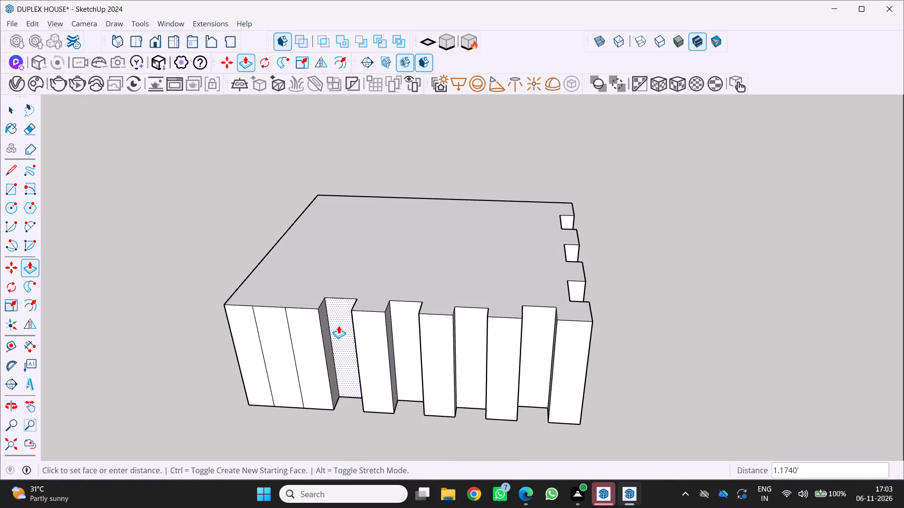
{"action": "left_click_drag", "start_coordinate": [339, 325], "coordinate": [339, 325]}
{"action": "left_click_drag", "start_coordinate": [282, 332], "coordinate": [286, 320]}
Push five alternate strips of the other short side inward about 1' each, working from the notched corner to the far corner.
{"action": "middle_click_drag", "start_coordinate": [247, 330], "coordinate": [249, 337]}
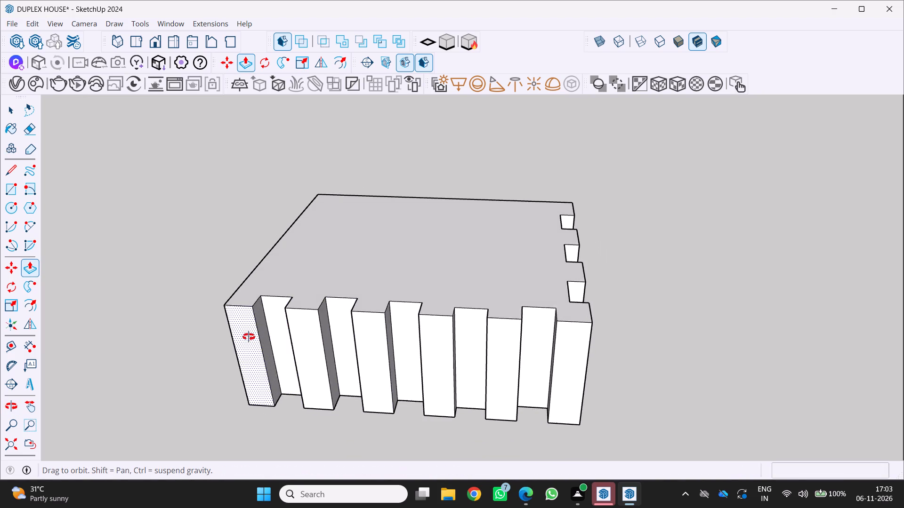
{"action": "middle_click_drag", "start_coordinate": [249, 337], "coordinate": [260, 344]}
{"action": "middle_click", "coordinate": [262, 345]}
{"action": "middle_click_drag", "start_coordinate": [271, 349], "coordinate": [452, 354]}
{"action": "middle_click", "coordinate": [452, 354]}
{"action": "left_click_drag", "start_coordinate": [347, 402], "coordinate": [367, 387]}
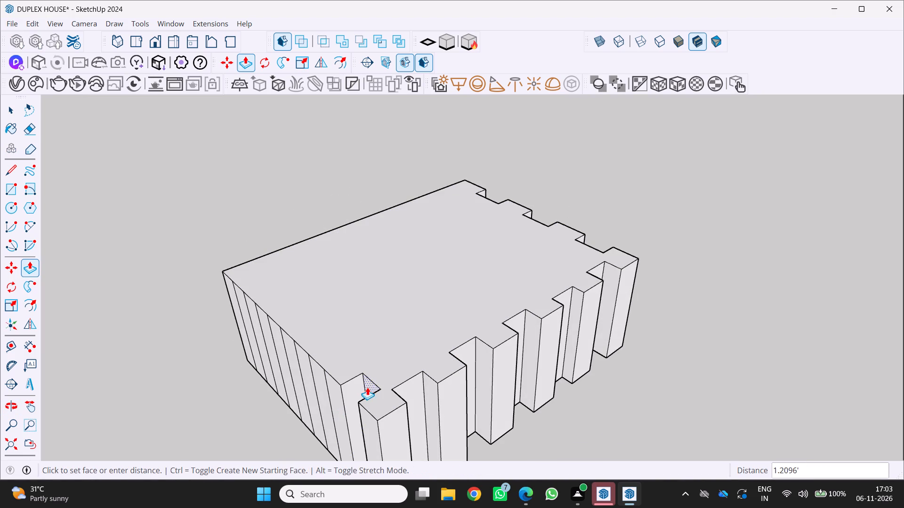
{"action": "left_click_drag", "start_coordinate": [367, 387], "coordinate": [368, 387]}
{"action": "left_click_drag", "start_coordinate": [319, 372], "coordinate": [333, 357]}
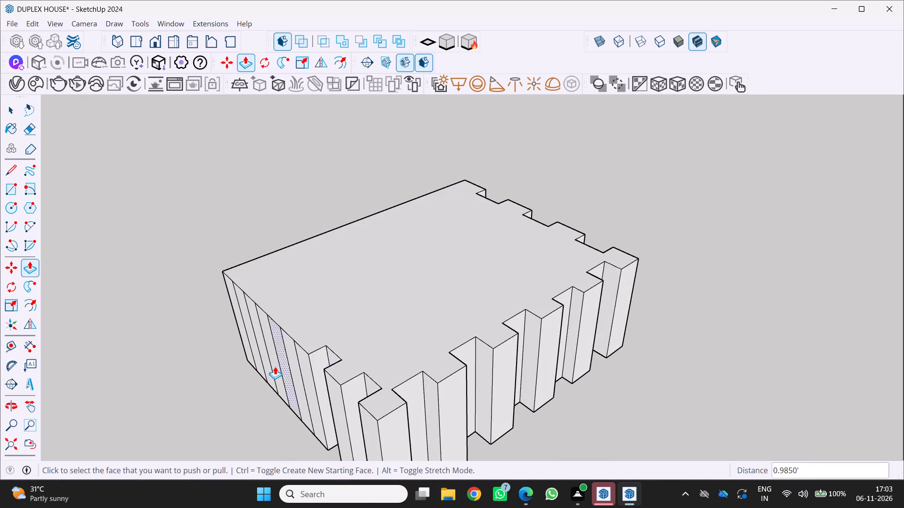
{"action": "middle_click_drag", "start_coordinate": [275, 366], "coordinate": [355, 356]}
{"action": "middle_click", "coordinate": [355, 356]}
{"action": "left_click_drag", "start_coordinate": [328, 376], "coordinate": [346, 361]}
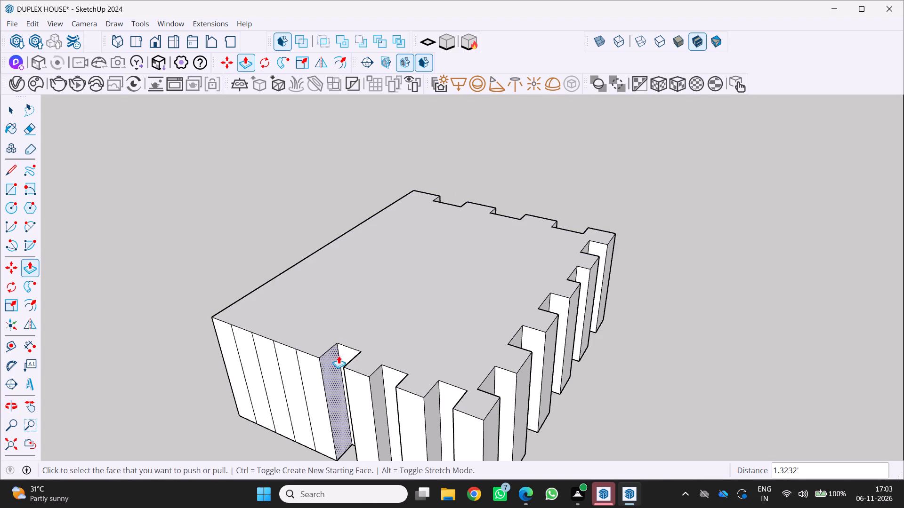
{"action": "left_click_drag", "start_coordinate": [346, 351], "coordinate": [342, 356]}
{"action": "left_click_drag", "start_coordinate": [282, 363], "coordinate": [293, 355]}
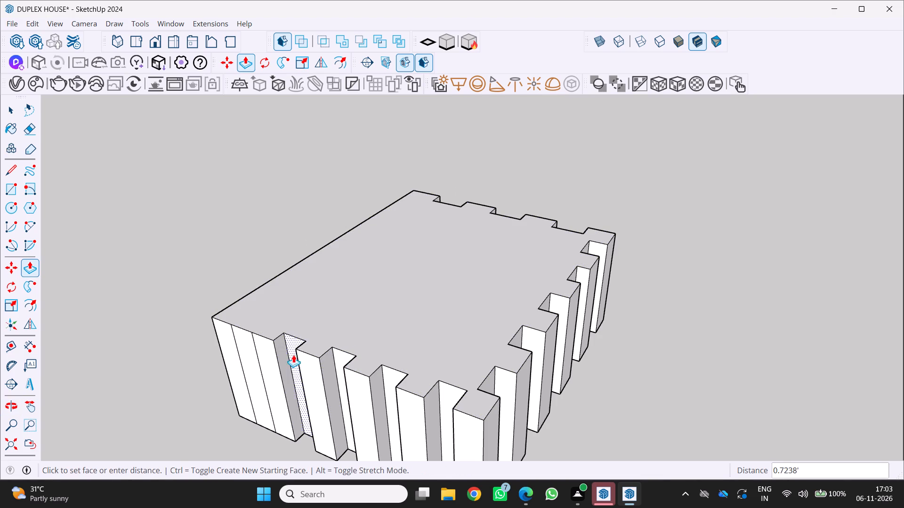
{"action": "left_click_drag", "start_coordinate": [293, 355], "coordinate": [297, 352]}
{"action": "left_click_drag", "start_coordinate": [244, 346], "coordinate": [258, 335]}
{"action": "scroll", "coordinate": [245, 343], "scroll_direction": "down", "scroll_amount": 1}
{"action": "middle_click_drag", "start_coordinate": [244, 343], "coordinate": [247, 345]}
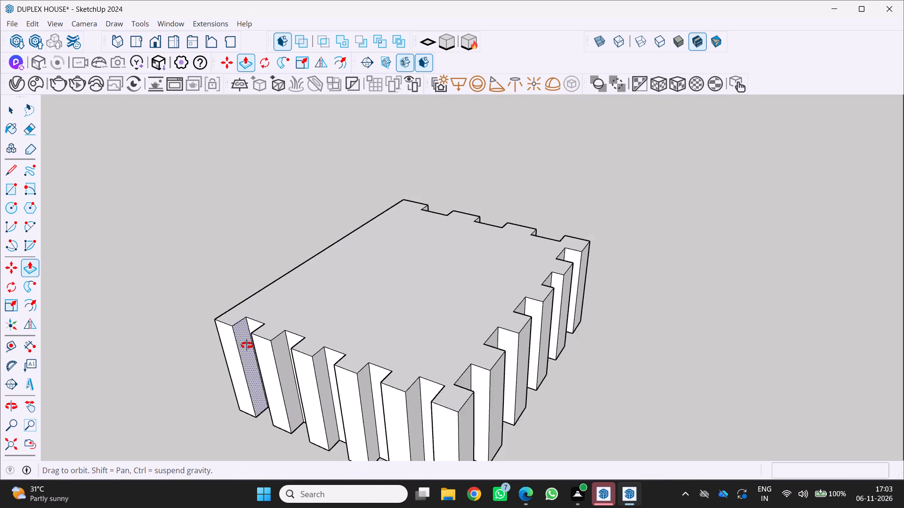
Push five alternate strips of the remaining flat long side inward about 1' each, starting beside the corner strip.
{"action": "middle_click_drag", "start_coordinate": [247, 345], "coordinate": [272, 359]}
{"action": "middle_click_drag", "start_coordinate": [277, 363], "coordinate": [567, 277]}
{"action": "left_click_drag", "start_coordinate": [465, 355], "coordinate": [479, 340]}
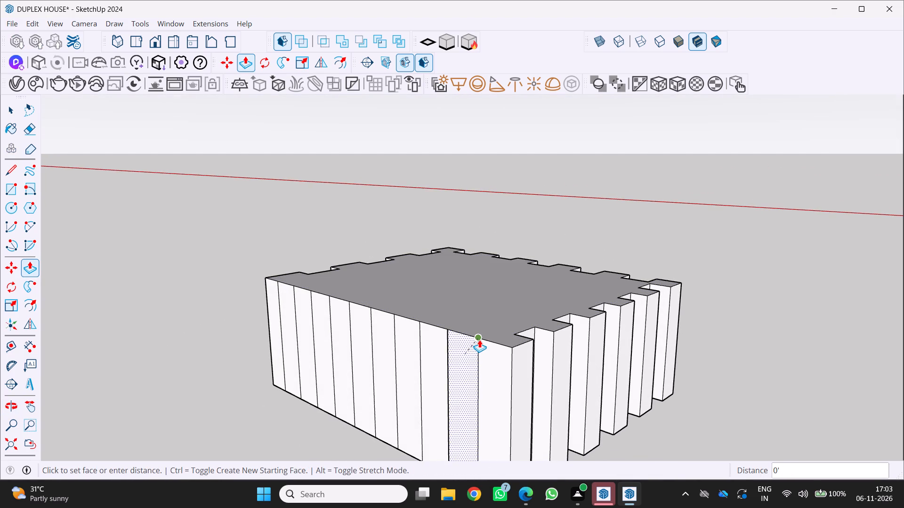
{"action": "left_click_drag", "start_coordinate": [479, 340], "coordinate": [471, 337]}
{"action": "left_click_drag", "start_coordinate": [405, 349], "coordinate": [411, 339]}
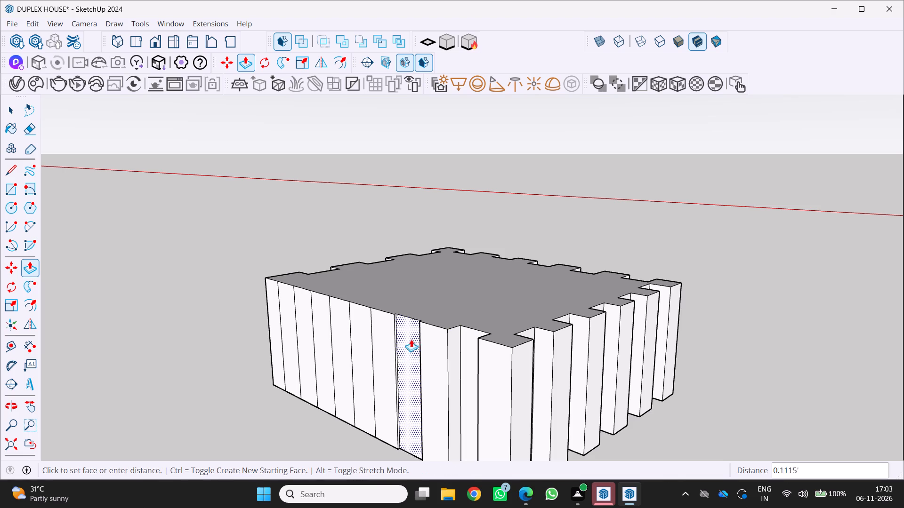
{"action": "left_click_drag", "start_coordinate": [411, 339], "coordinate": [413, 330]}
{"action": "middle_click_drag", "start_coordinate": [395, 334], "coordinate": [459, 376]}
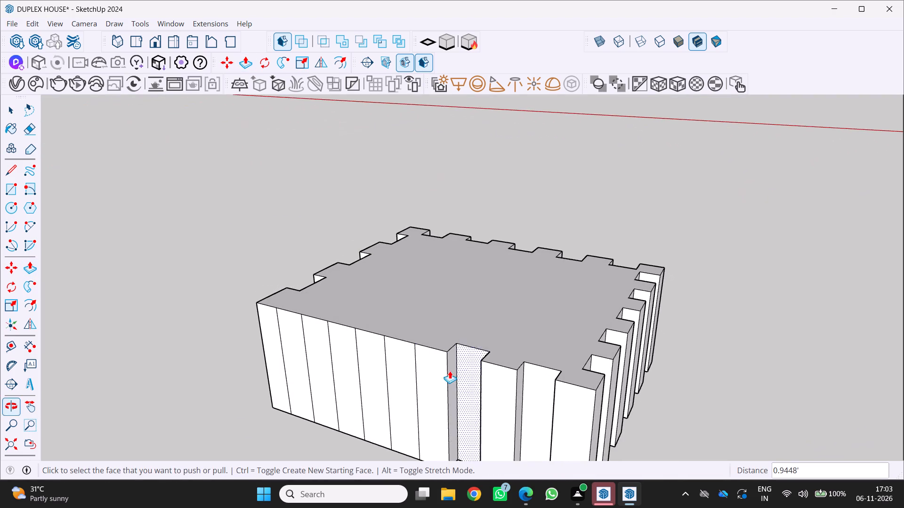
{"action": "left_click_drag", "start_coordinate": [394, 365], "coordinate": [398, 348]}
{"action": "left_click_drag", "start_coordinate": [342, 352], "coordinate": [345, 346]}
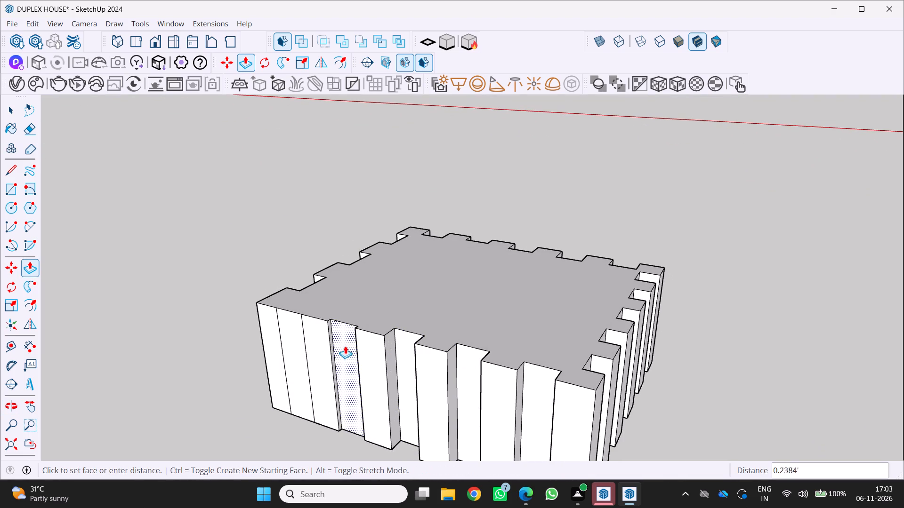
{"action": "left_click_drag", "start_coordinate": [345, 346], "coordinate": [350, 339]}
{"action": "left_click_drag", "start_coordinate": [288, 346], "coordinate": [295, 340]}
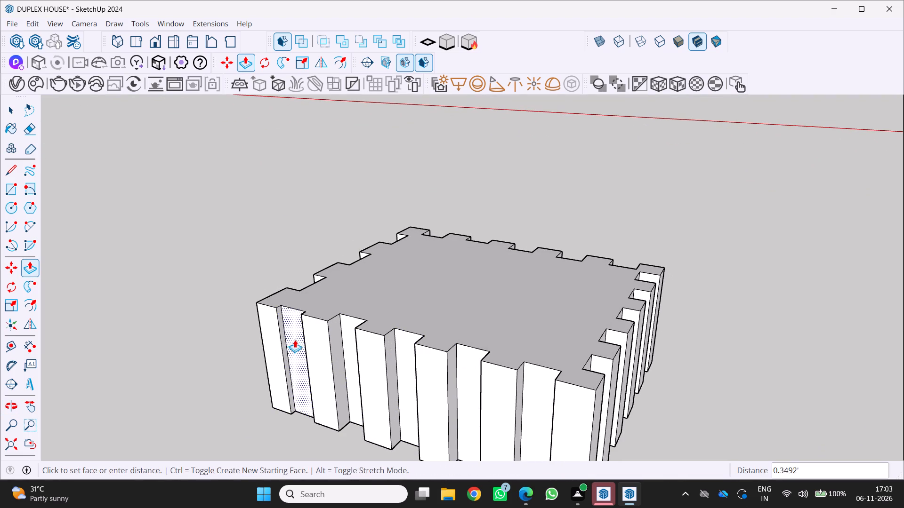
{"action": "left_click_drag", "start_coordinate": [295, 340], "coordinate": [298, 335]}
{"action": "scroll", "coordinate": [284, 341], "scroll_direction": "down", "scroll_amount": 5}
{"action": "middle_click_drag", "start_coordinate": [286, 345], "coordinate": [410, 382]}
{"action": "middle_click", "coordinate": [410, 382]}
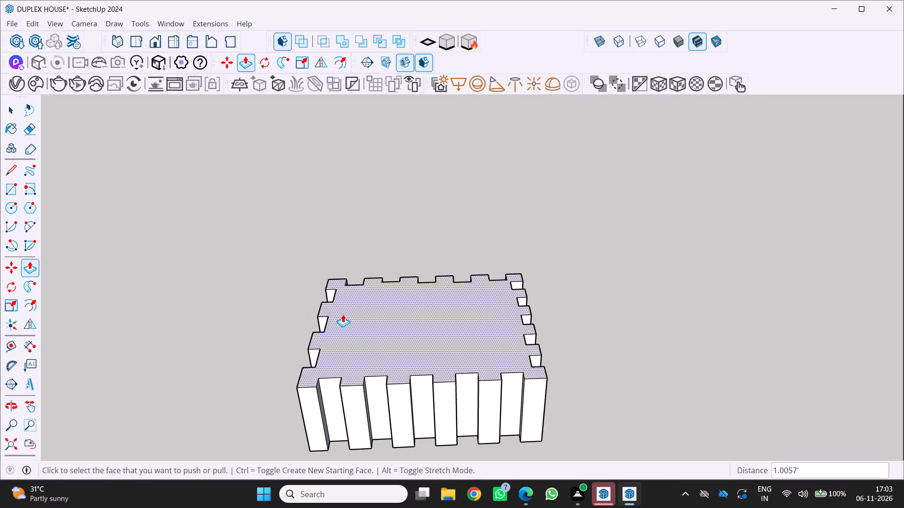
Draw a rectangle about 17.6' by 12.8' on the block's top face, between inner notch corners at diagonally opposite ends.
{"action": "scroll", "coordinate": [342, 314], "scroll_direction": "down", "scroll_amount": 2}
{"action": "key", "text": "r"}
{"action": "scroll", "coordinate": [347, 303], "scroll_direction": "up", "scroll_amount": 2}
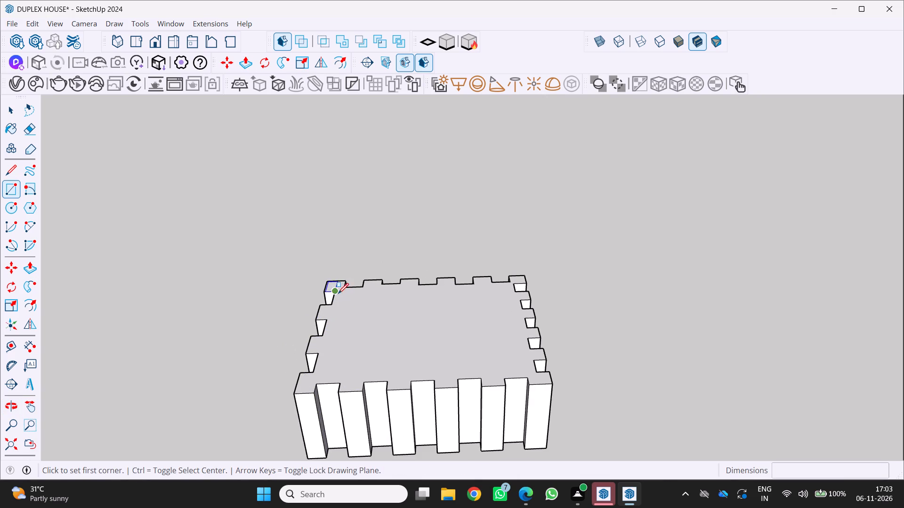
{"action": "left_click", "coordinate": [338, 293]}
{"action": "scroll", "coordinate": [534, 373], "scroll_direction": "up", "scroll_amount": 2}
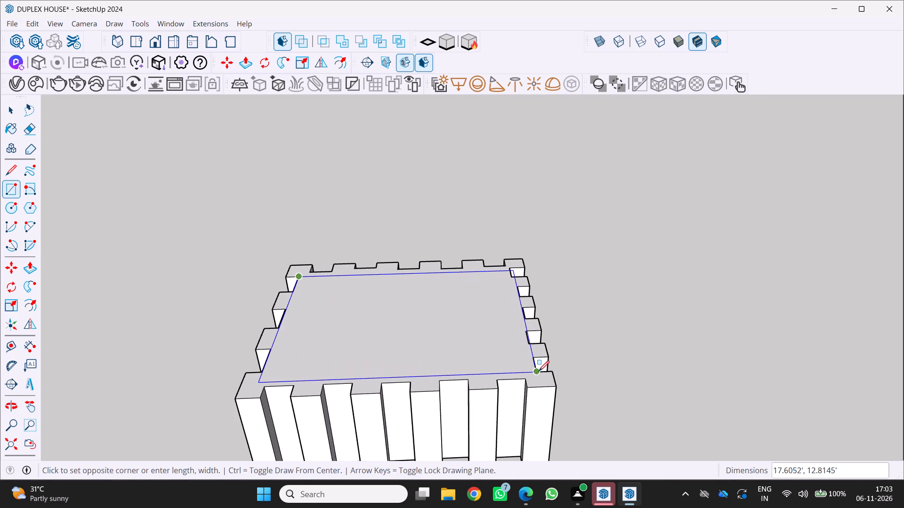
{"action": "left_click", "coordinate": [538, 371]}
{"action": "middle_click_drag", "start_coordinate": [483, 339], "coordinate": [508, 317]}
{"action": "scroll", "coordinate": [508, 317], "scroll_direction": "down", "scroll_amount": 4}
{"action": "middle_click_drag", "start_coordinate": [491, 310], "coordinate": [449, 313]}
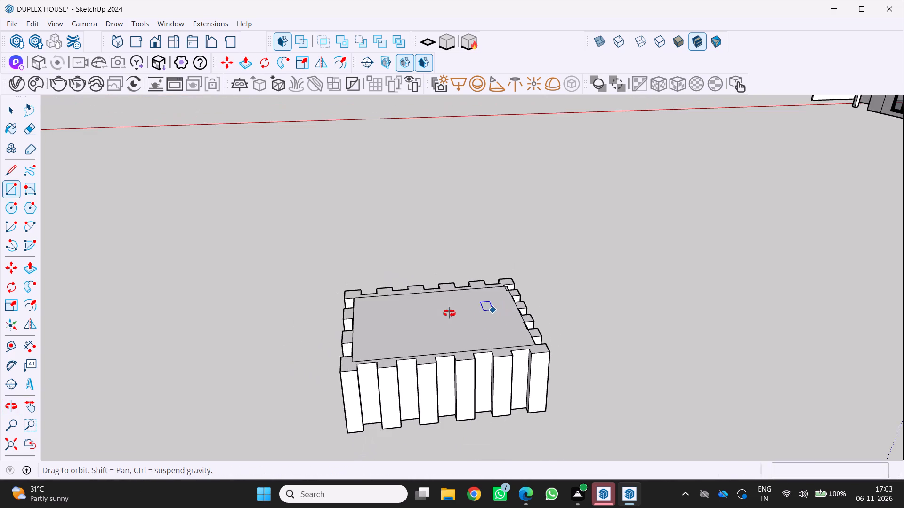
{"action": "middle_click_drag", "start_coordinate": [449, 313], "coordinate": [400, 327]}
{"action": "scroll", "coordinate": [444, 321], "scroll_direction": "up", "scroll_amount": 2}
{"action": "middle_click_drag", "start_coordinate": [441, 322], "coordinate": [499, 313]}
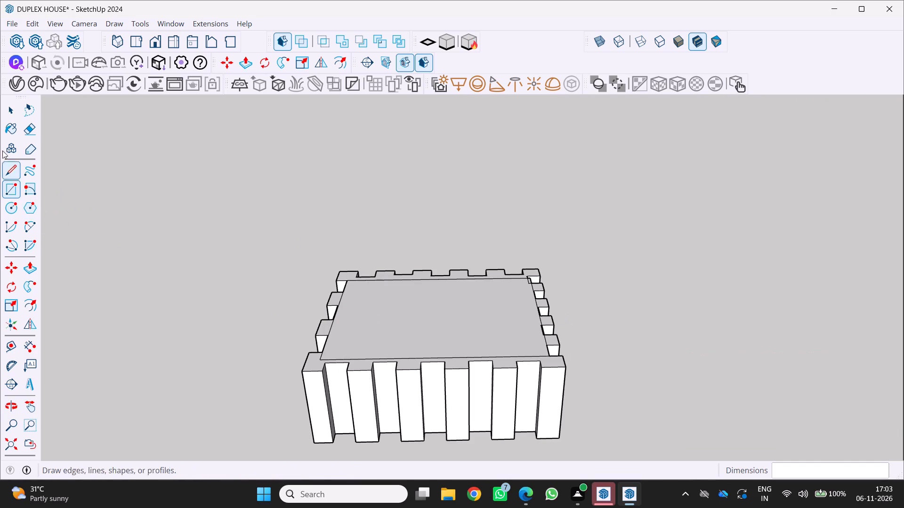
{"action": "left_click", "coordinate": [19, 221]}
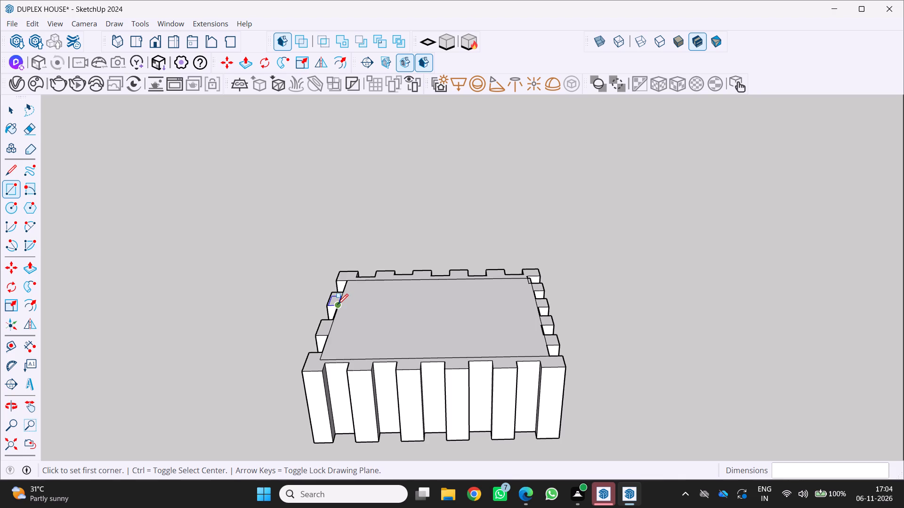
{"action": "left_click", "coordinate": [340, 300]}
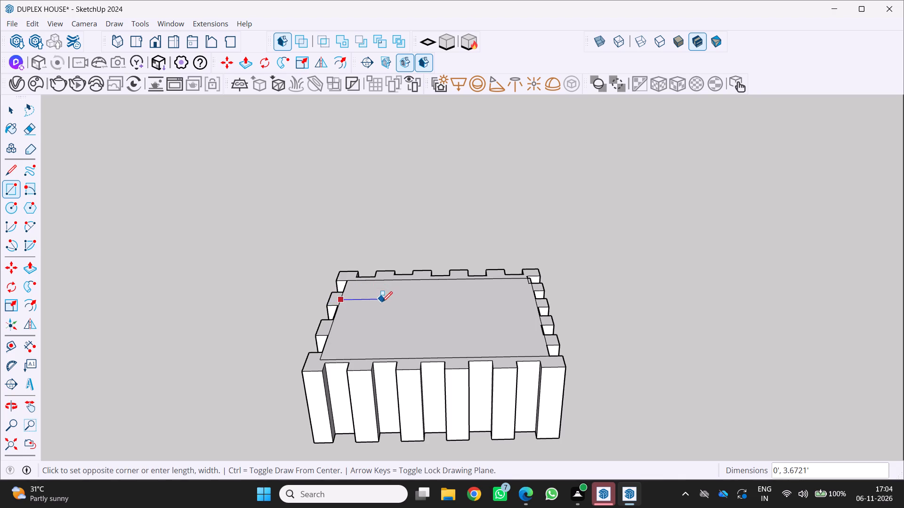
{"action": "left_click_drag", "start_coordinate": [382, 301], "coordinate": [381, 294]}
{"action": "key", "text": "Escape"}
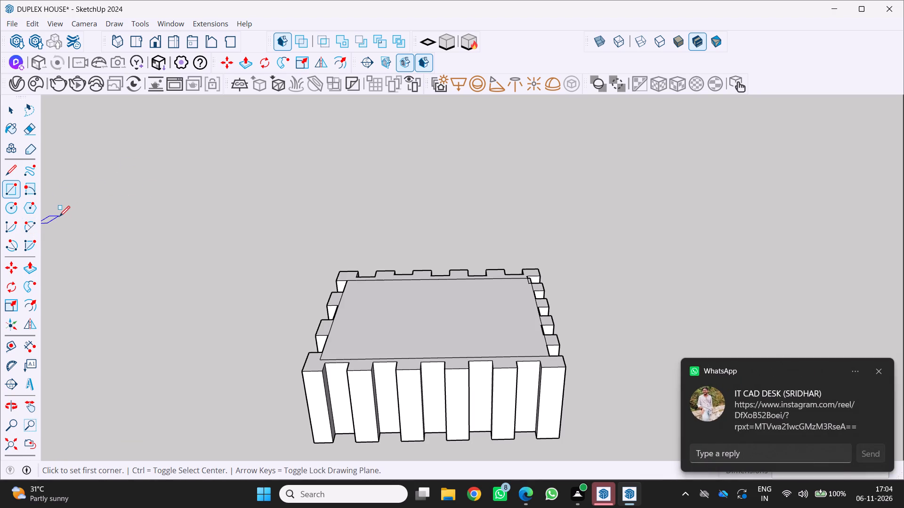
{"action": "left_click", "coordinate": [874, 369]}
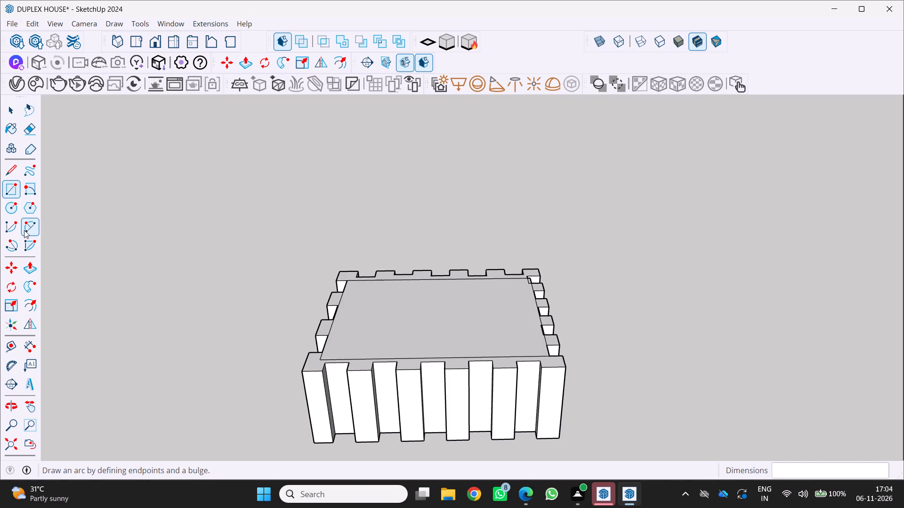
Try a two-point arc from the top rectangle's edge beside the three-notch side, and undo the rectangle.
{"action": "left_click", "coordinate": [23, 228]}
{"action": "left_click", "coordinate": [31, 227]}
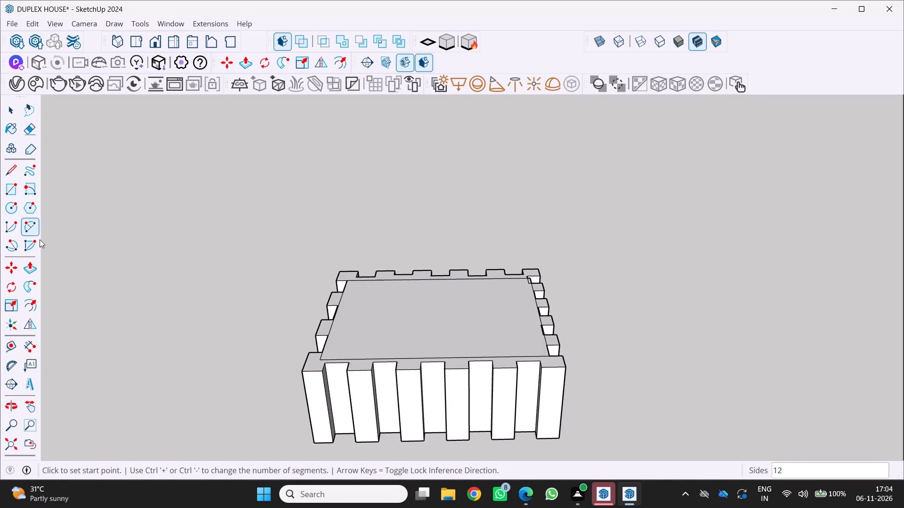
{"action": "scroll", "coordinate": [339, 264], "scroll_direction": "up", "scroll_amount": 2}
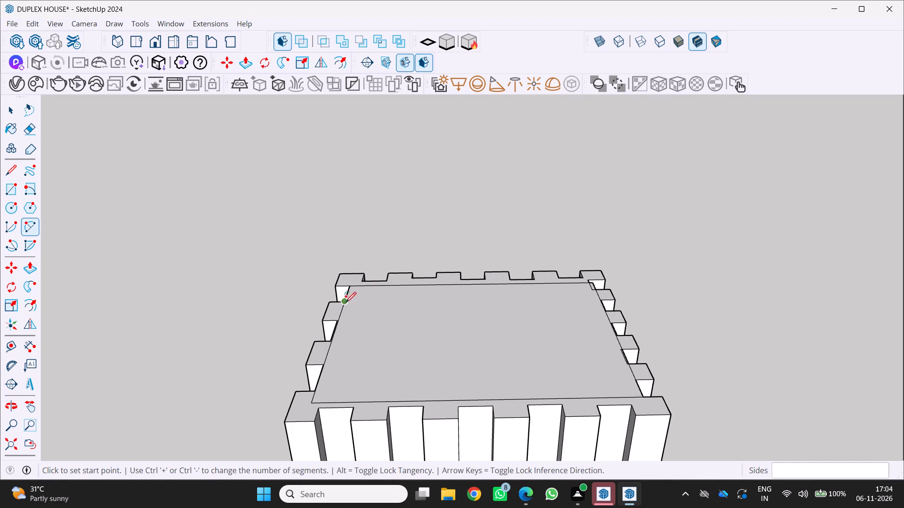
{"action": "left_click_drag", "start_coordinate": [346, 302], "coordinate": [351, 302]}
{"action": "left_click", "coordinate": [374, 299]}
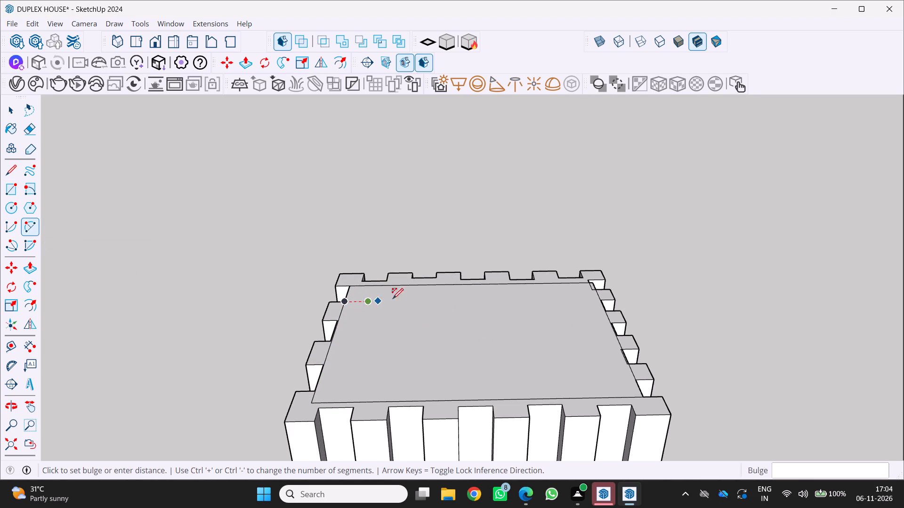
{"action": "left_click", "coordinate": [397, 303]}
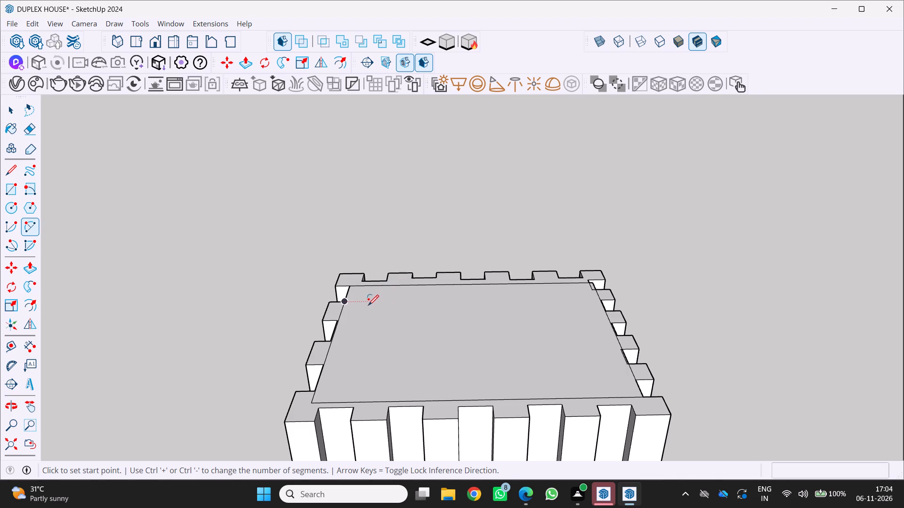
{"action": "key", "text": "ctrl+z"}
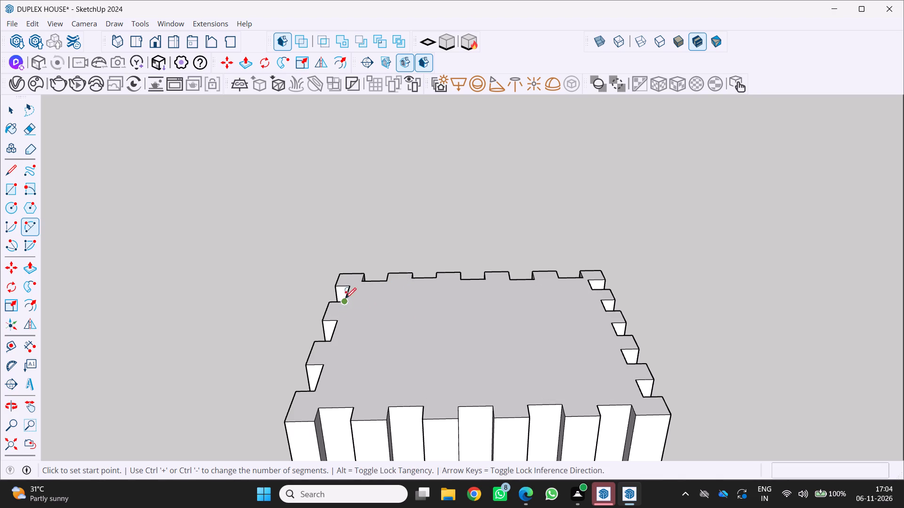
Round the inner corner farther from the block's corner in the end notch of the three-notch side with a two-point arc.
{"action": "left_click", "coordinate": [32, 227]}
{"action": "scroll", "coordinate": [262, 283], "scroll_direction": "up", "scroll_amount": 2}
{"action": "left_click", "coordinate": [371, 305]}
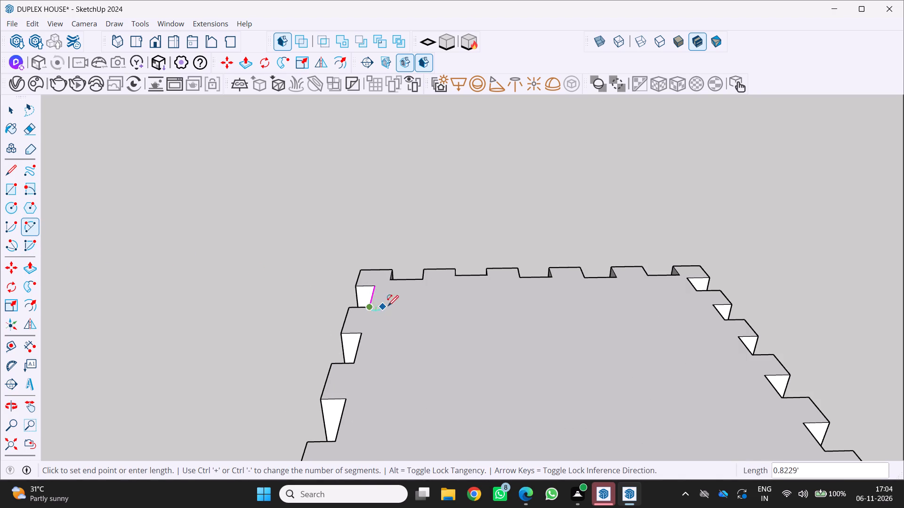
{"action": "double_click", "coordinate": [413, 305]}
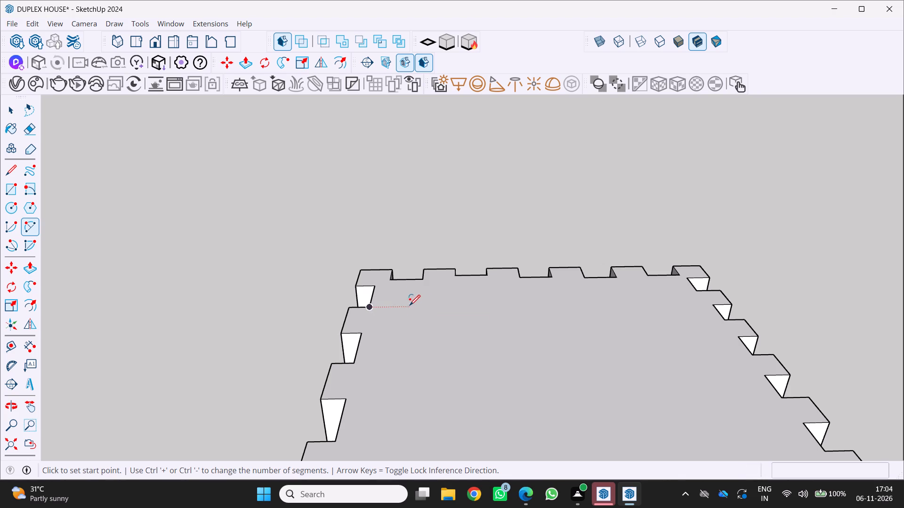
{"action": "double_click", "coordinate": [408, 309]}
{"action": "left_click_drag", "start_coordinate": [406, 300], "coordinate": [407, 307]}
{"action": "middle_click_drag", "start_coordinate": [392, 315], "coordinate": [404, 335]}
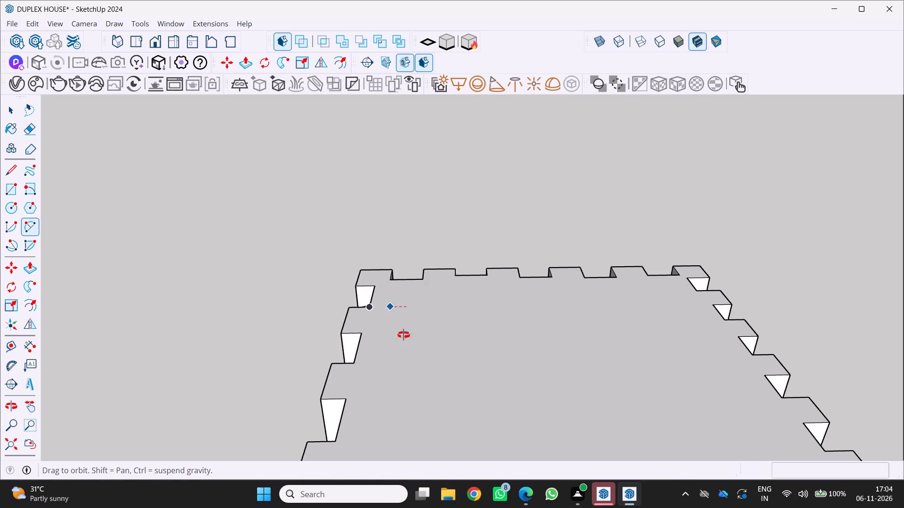
{"action": "middle_click_drag", "start_coordinate": [404, 335], "coordinate": [417, 381]}
{"action": "scroll", "coordinate": [379, 314], "scroll_direction": "up", "scroll_amount": 3}
{"action": "key", "text": "grave"}
{"action": "middle_click_drag", "start_coordinate": [393, 315], "coordinate": [289, 289]}
{"action": "middle_click", "coordinate": [289, 289]}
{"action": "scroll", "coordinate": [361, 300], "scroll_direction": "up", "scroll_amount": 5}
{"action": "middle_click_drag", "start_coordinate": [335, 296], "coordinate": [431, 318]}
{"action": "scroll", "coordinate": [351, 317], "scroll_direction": "up", "scroll_amount": 4}
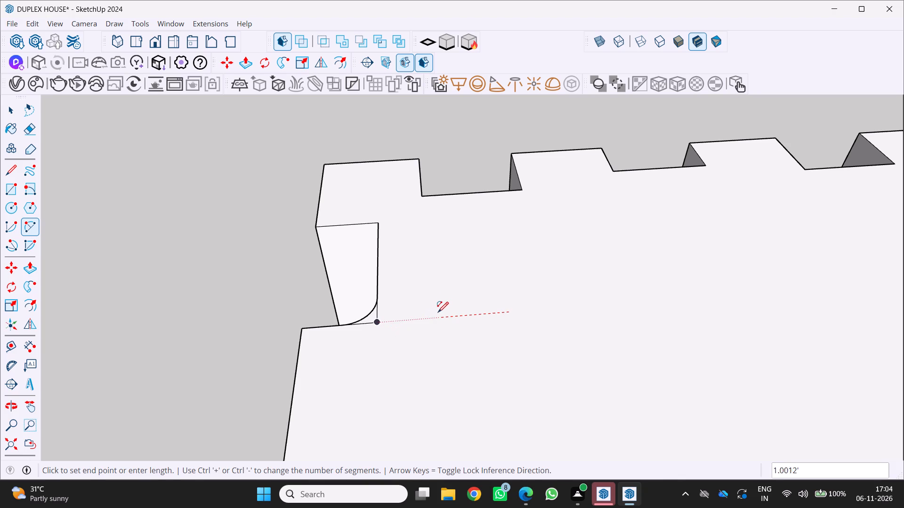
{"action": "key", "text": "Escape"}
{"action": "key", "text": "Escape"}
{"action": "scroll", "coordinate": [415, 321], "scroll_direction": "down", "scroll_amount": 4}
{"action": "key", "text": "Escape"}
{"action": "key", "text": "Escape"}
{"action": "key", "text": "Escape"}
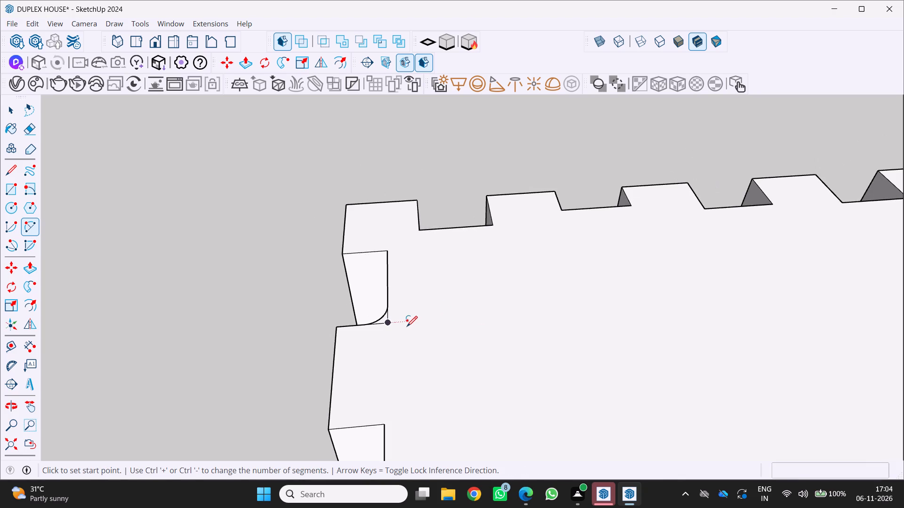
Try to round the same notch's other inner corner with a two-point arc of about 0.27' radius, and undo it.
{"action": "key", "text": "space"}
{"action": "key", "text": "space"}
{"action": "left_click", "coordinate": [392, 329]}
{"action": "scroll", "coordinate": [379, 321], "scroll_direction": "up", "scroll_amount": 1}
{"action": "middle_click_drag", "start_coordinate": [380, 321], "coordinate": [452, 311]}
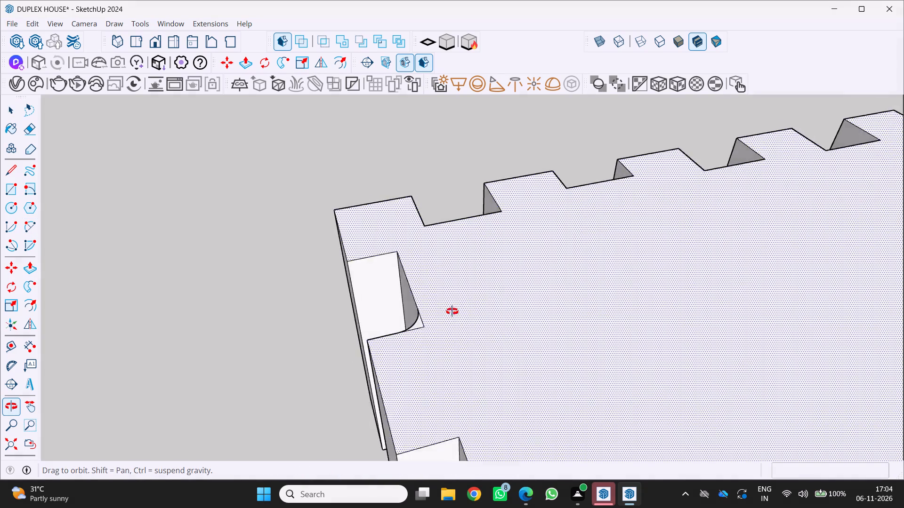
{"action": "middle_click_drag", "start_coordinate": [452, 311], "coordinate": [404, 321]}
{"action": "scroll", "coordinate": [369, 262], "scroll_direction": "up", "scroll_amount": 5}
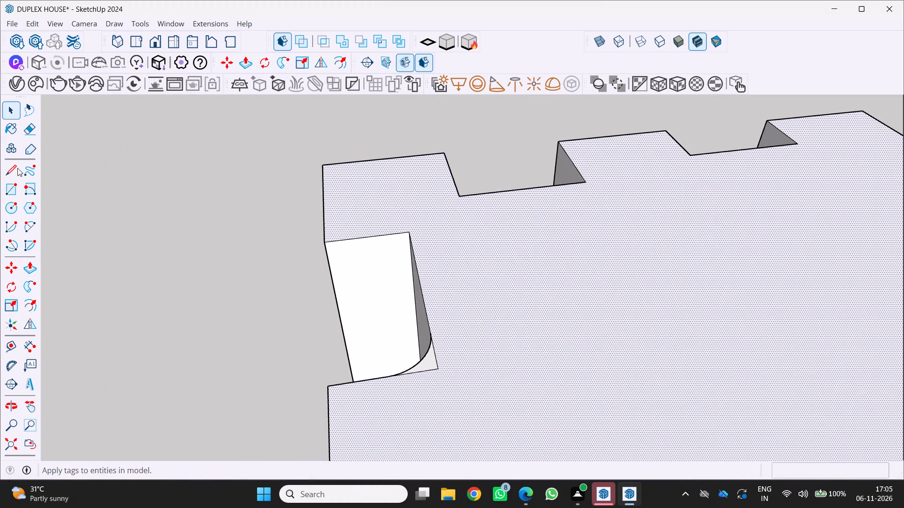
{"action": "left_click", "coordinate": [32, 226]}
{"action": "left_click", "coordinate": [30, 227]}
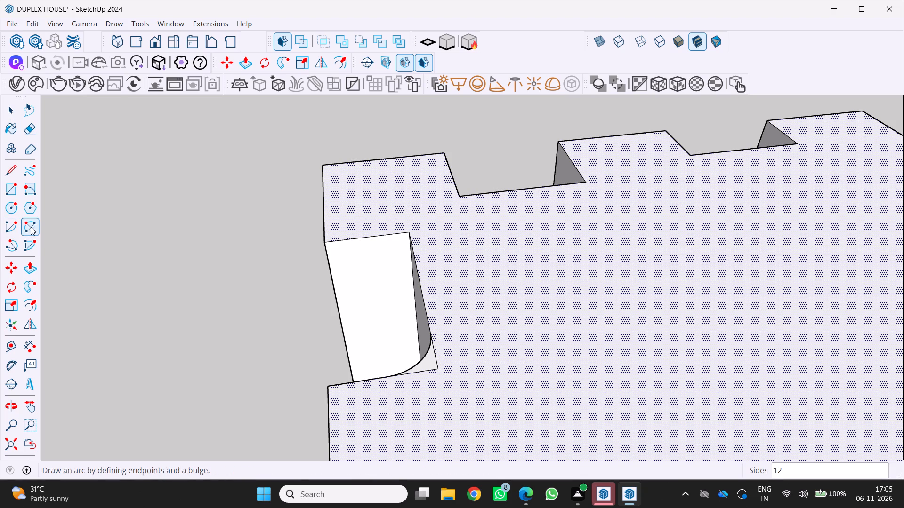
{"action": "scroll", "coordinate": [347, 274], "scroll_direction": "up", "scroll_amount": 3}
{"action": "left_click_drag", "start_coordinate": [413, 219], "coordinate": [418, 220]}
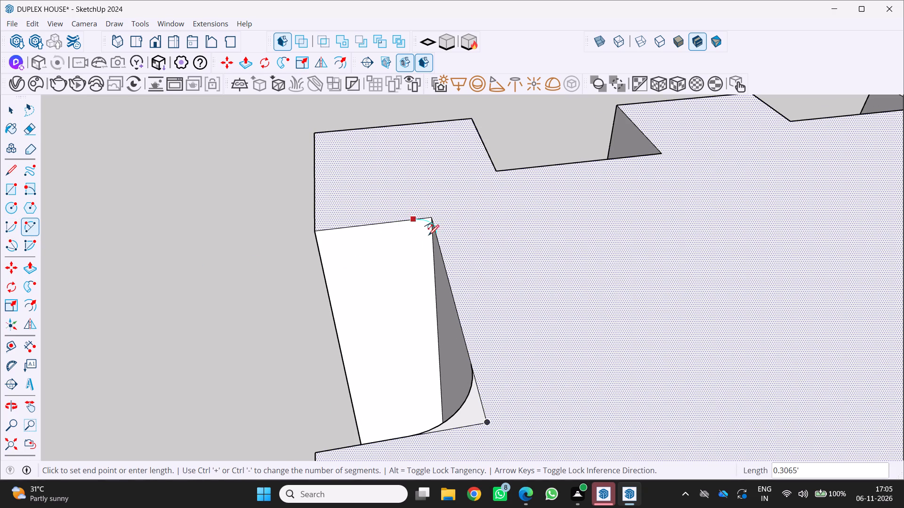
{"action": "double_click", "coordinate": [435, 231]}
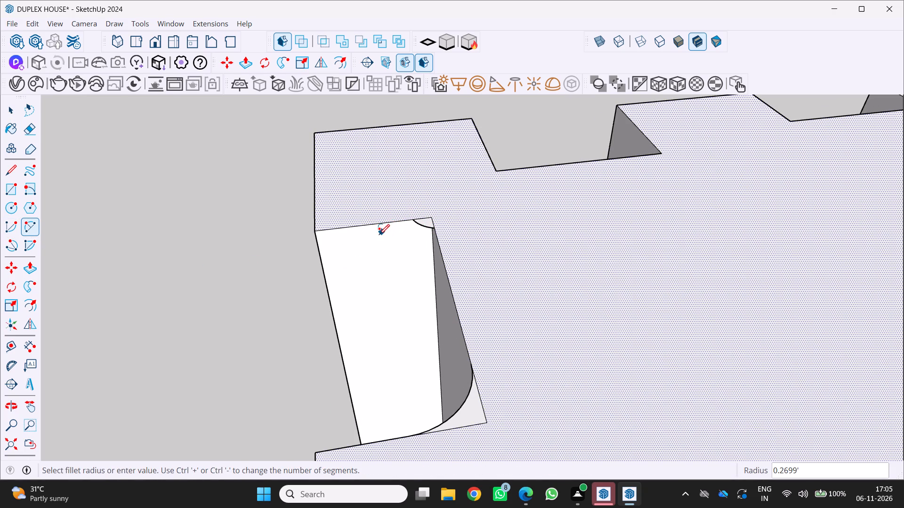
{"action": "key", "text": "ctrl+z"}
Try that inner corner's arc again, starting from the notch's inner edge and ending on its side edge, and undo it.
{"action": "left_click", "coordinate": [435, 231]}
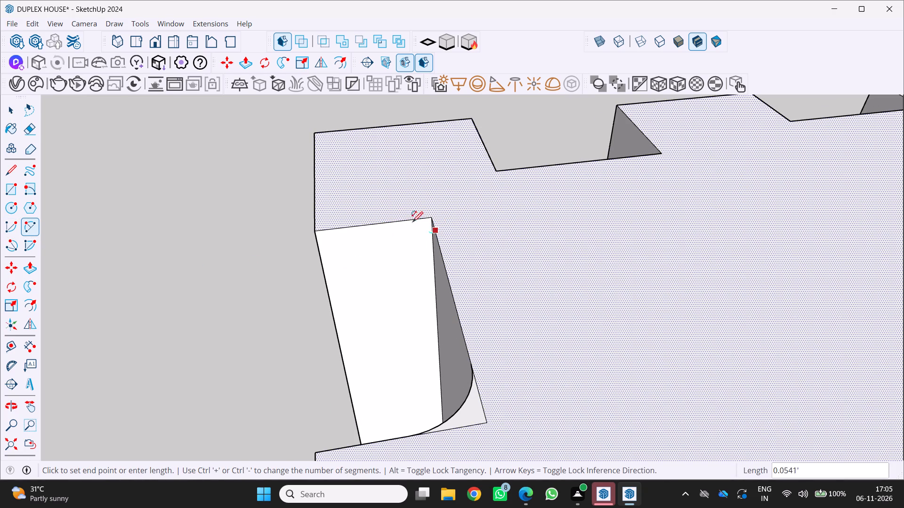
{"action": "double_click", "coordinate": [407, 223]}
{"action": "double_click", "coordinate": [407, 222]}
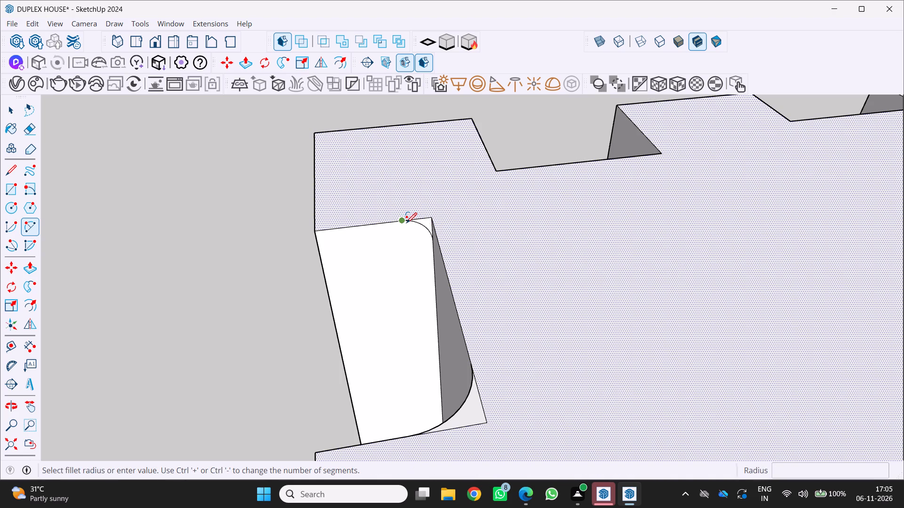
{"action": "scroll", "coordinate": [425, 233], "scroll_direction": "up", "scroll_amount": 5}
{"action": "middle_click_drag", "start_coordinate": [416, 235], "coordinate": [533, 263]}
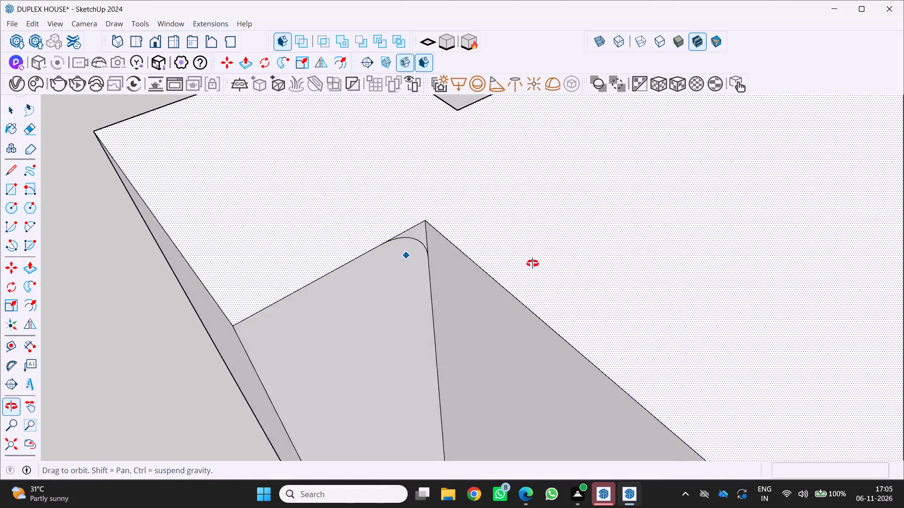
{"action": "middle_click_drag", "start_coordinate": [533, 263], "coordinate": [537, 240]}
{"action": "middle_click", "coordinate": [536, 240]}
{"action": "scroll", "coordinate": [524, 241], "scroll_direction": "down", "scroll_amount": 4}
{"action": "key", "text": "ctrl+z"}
Round the notch's inner corner nearest the block's corner on the top face with an arc of about 0.3' radius.
{"action": "middle_click_drag", "start_coordinate": [442, 253], "coordinate": [409, 254]}
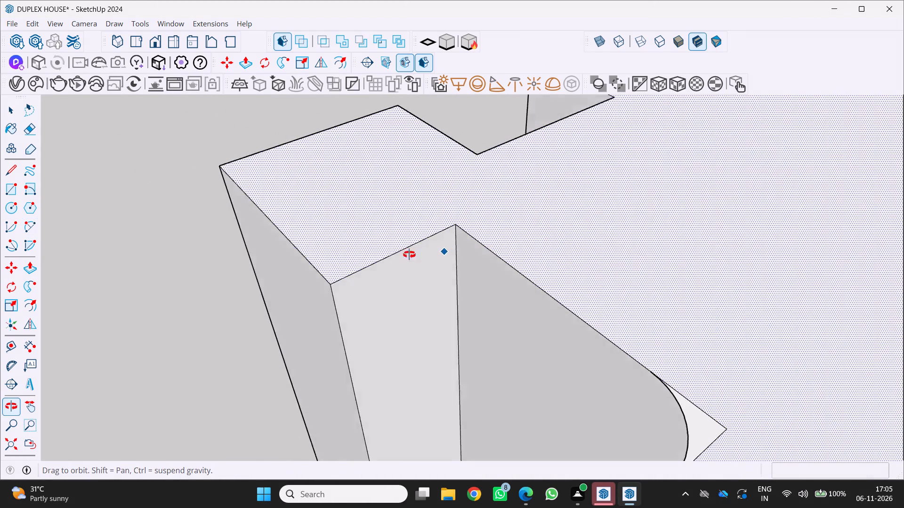
{"action": "middle_click_drag", "start_coordinate": [409, 254], "coordinate": [354, 266]}
{"action": "left_click", "coordinate": [456, 226]}
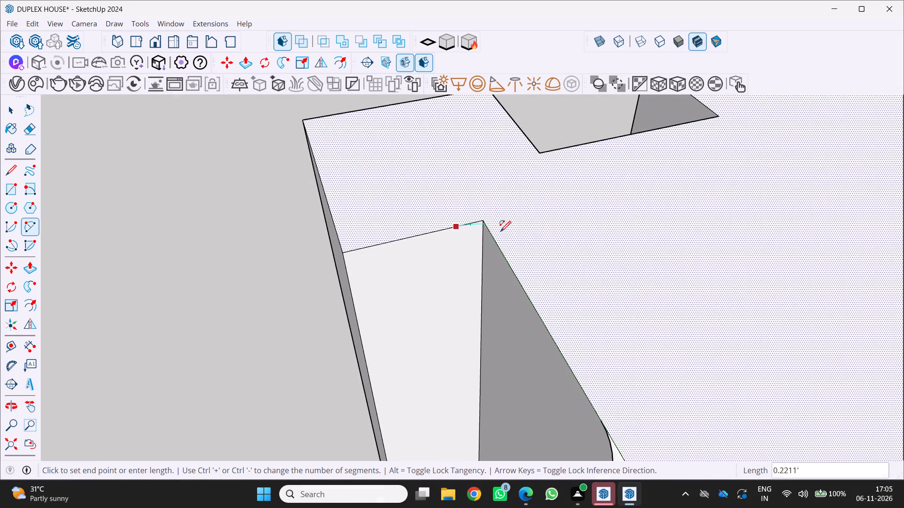
{"action": "double_click", "coordinate": [492, 238]}
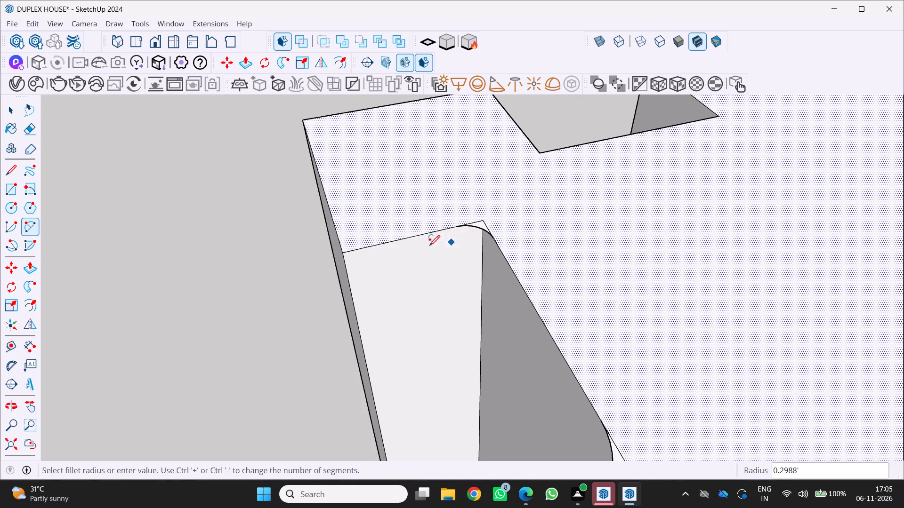
Draw a second, slightly wider two-point arc, about 0.38' between ends, across the end notch's inner corner nearest the block's corner.
{"action": "middle_click_drag", "start_coordinate": [446, 232], "coordinate": [453, 205]}
{"action": "scroll", "coordinate": [453, 205], "scroll_direction": "down", "scroll_amount": 7}
{"action": "scroll", "coordinate": [441, 256], "scroll_direction": "up", "scroll_amount": 3}
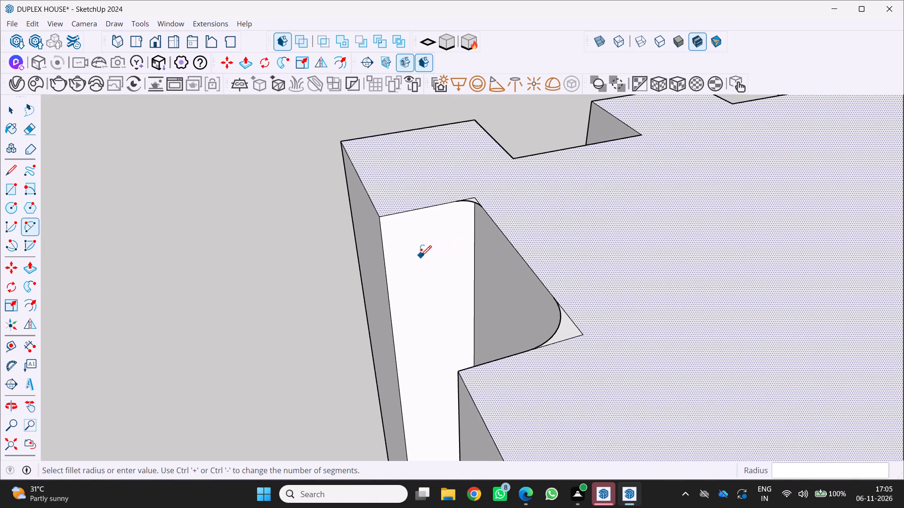
{"action": "scroll", "coordinate": [415, 257], "scroll_direction": "down", "scroll_amount": 6}
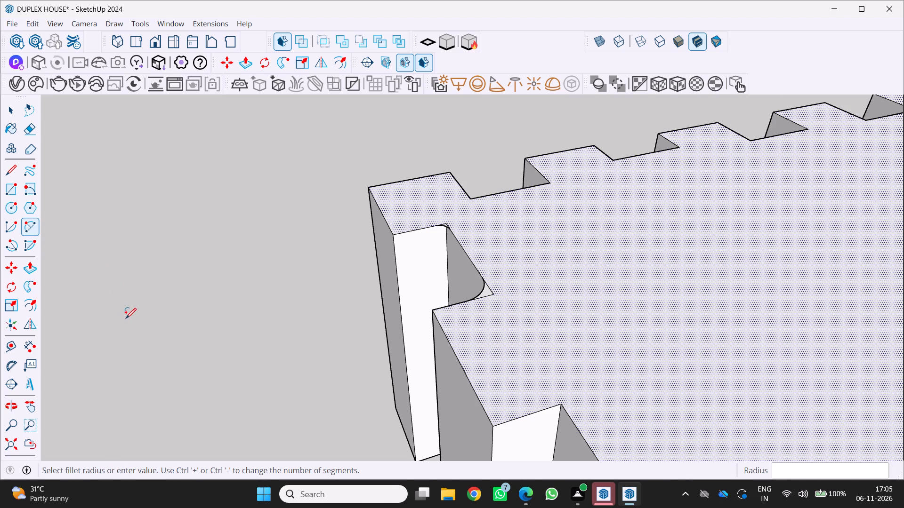
{"action": "scroll", "coordinate": [126, 318], "scroll_direction": "up", "scroll_amount": 3}
{"action": "scroll", "coordinate": [244, 247], "scroll_direction": "down", "scroll_amount": 9}
{"action": "scroll", "coordinate": [286, 247], "scroll_direction": "up", "scroll_amount": 3}
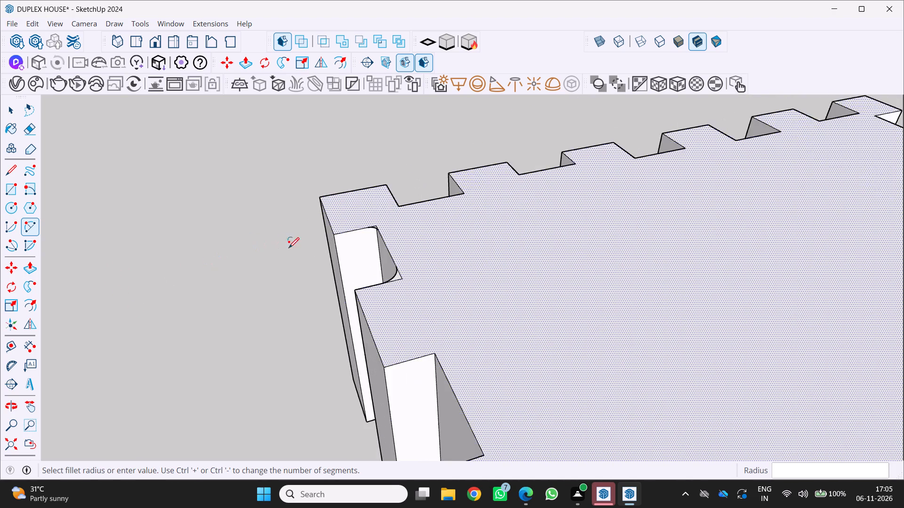
{"action": "scroll", "coordinate": [289, 248], "scroll_direction": "up", "scroll_amount": 3}
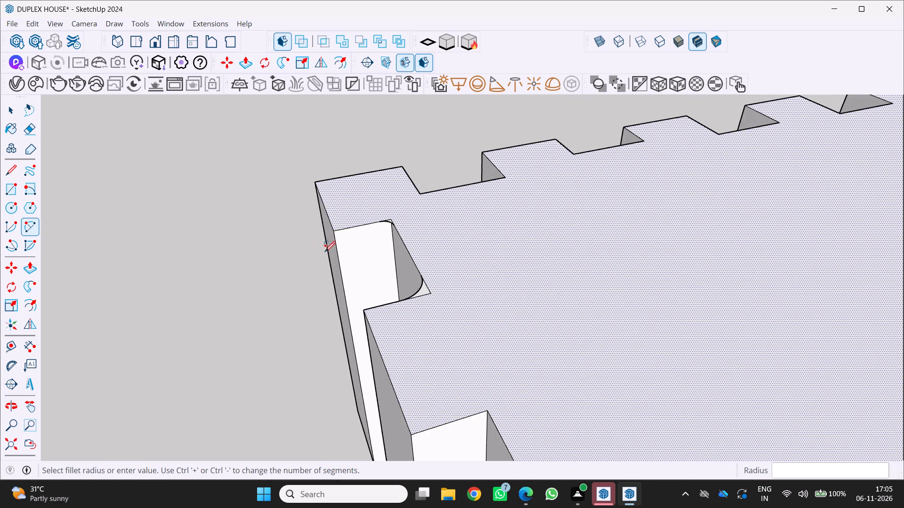
{"action": "scroll", "coordinate": [329, 248], "scroll_direction": "up", "scroll_amount": 5}
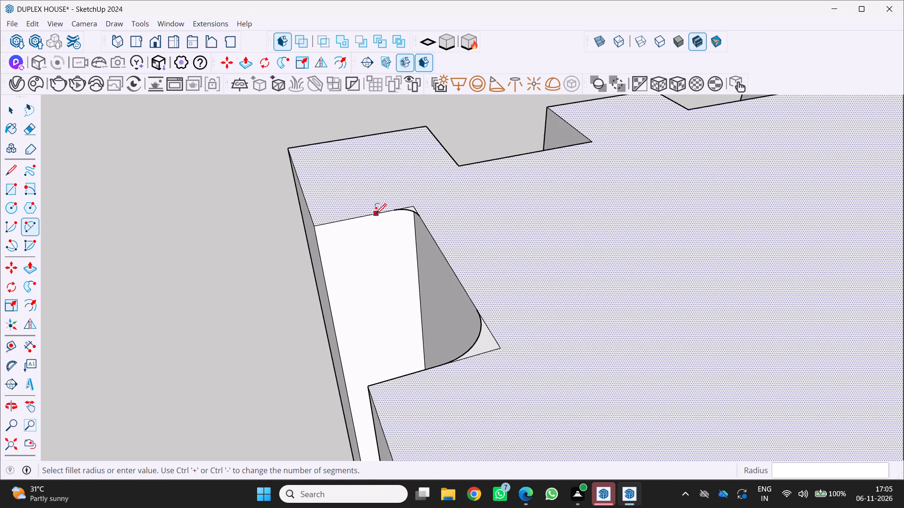
{"action": "key", "text": "a"}
{"action": "left_click", "coordinate": [385, 215]}
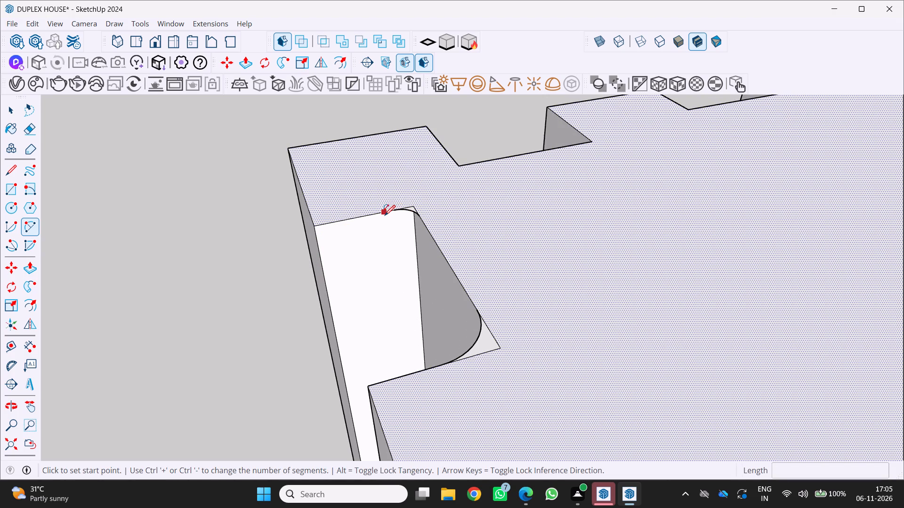
{"action": "double_click", "coordinate": [420, 217]}
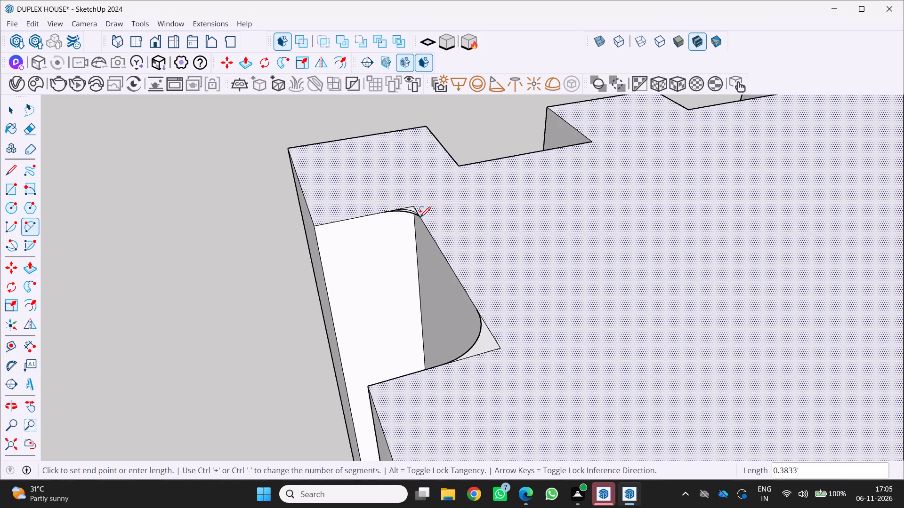
On the adjacent five-notch side, round the first notch's inner corner farther from the block's corner with an arc about 0.48' between ends.
{"action": "scroll", "coordinate": [402, 213], "scroll_direction": "up", "scroll_amount": 20}
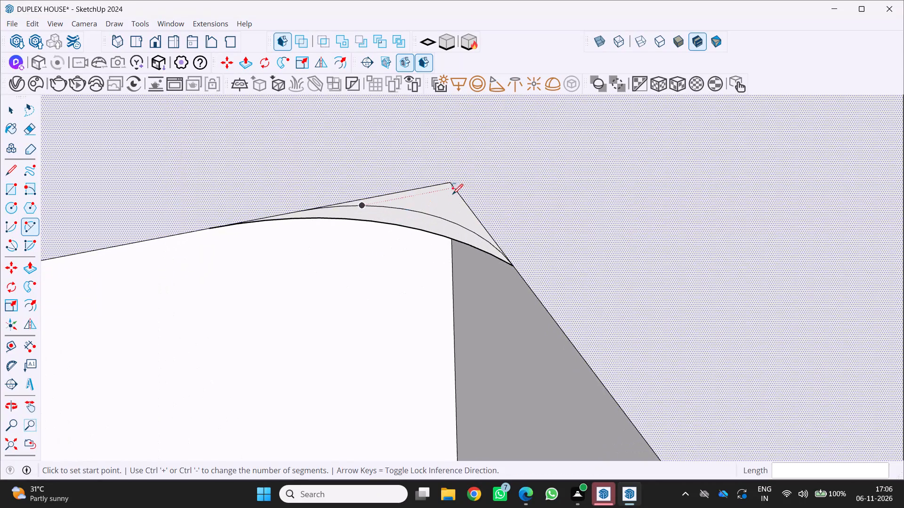
{"action": "scroll", "coordinate": [452, 194], "scroll_direction": "up", "scroll_amount": 2}
{"action": "scroll", "coordinate": [408, 214], "scroll_direction": "down", "scroll_amount": 20}
{"action": "scroll", "coordinate": [408, 214], "scroll_direction": "down", "scroll_amount": 6}
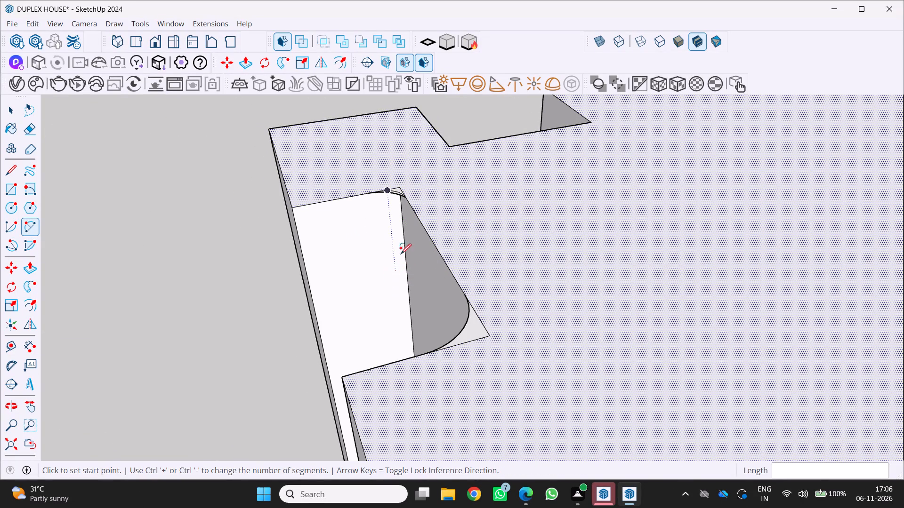
{"action": "scroll", "coordinate": [400, 246], "scroll_direction": "up", "scroll_amount": 2}
{"action": "scroll", "coordinate": [396, 236], "scroll_direction": "down", "scroll_amount": 11}
{"action": "middle_click_drag", "start_coordinate": [420, 192], "coordinate": [541, 243]}
{"action": "scroll", "coordinate": [420, 192], "scroll_direction": "up", "scroll_amount": 1}
{"action": "middle_click", "coordinate": [541, 242]}
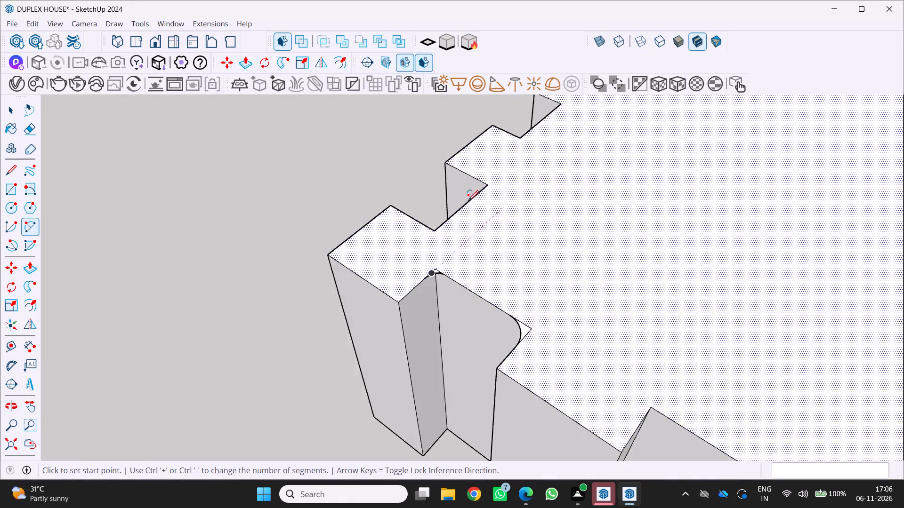
{"action": "scroll", "coordinate": [461, 195], "scroll_direction": "up", "scroll_amount": 7}
{"action": "left_click", "coordinate": [480, 172]}
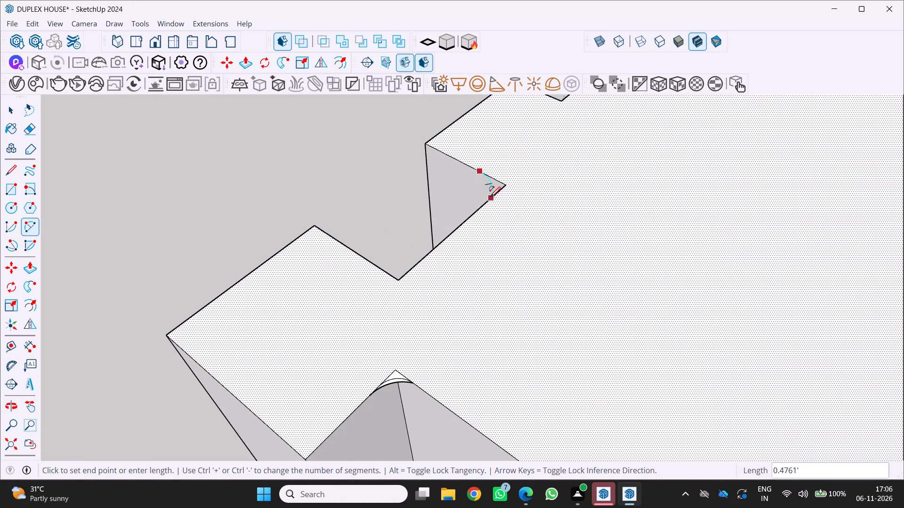
{"action": "double_click", "coordinate": [488, 200]}
Round the first notch's other inner corner, nearest the block's corner, with a two-point arc on the top face.
{"action": "scroll", "coordinate": [457, 200], "scroll_direction": "up", "scroll_amount": 1}
{"action": "middle_click_drag", "start_coordinate": [458, 198], "coordinate": [488, 202]}
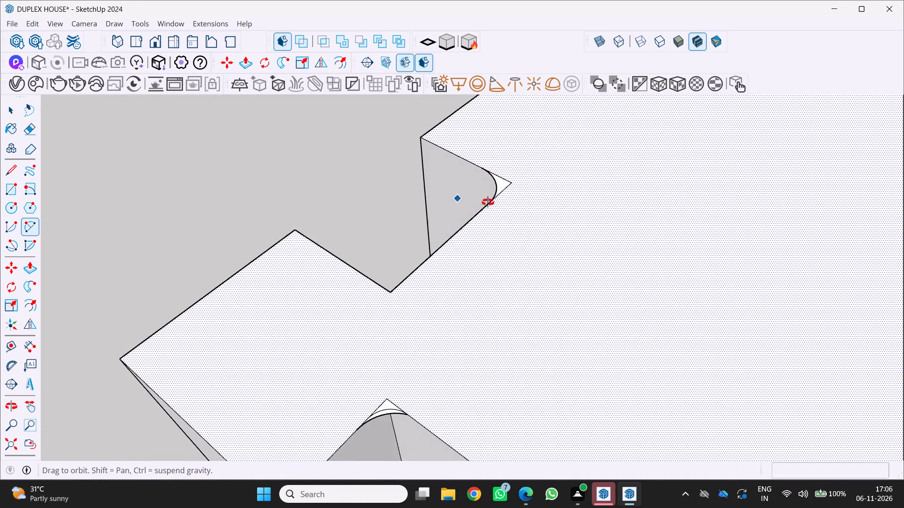
{"action": "middle_click_drag", "start_coordinate": [488, 202], "coordinate": [510, 203]}
{"action": "middle_click", "coordinate": [510, 203]}
{"action": "middle_click", "coordinate": [510, 203]}
{"action": "scroll", "coordinate": [510, 203], "scroll_direction": "down", "scroll_amount": 8}
{"action": "scroll", "coordinate": [432, 270], "scroll_direction": "up", "scroll_amount": 3}
{"action": "middle_click_drag", "start_coordinate": [440, 266], "coordinate": [487, 287]}
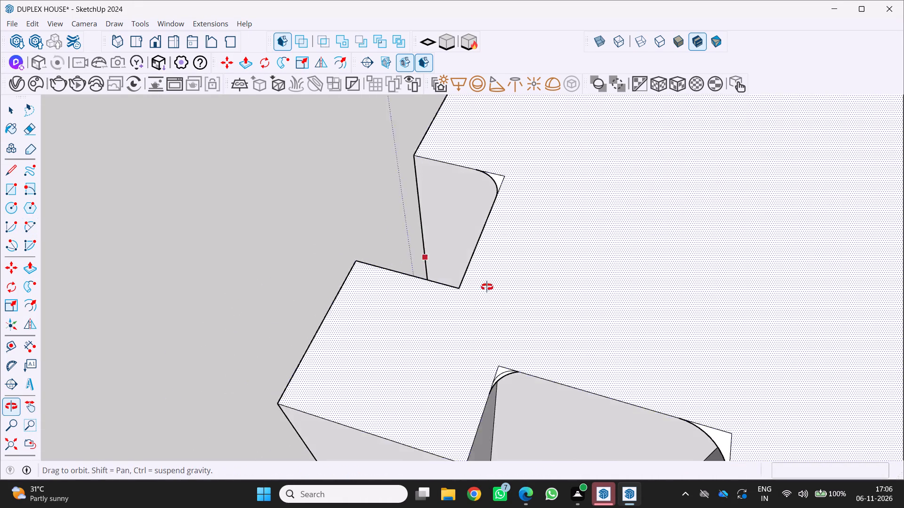
{"action": "middle_click_drag", "start_coordinate": [487, 287], "coordinate": [504, 278]}
{"action": "scroll", "coordinate": [447, 270], "scroll_direction": "up", "scroll_amount": 3}
{"action": "left_click", "coordinate": [470, 278]}
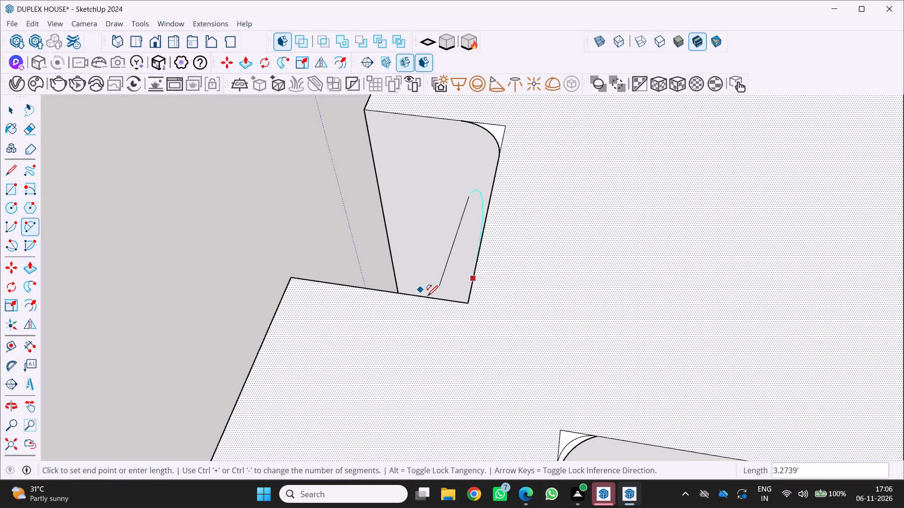
{"action": "triple_click", "coordinate": [439, 299]}
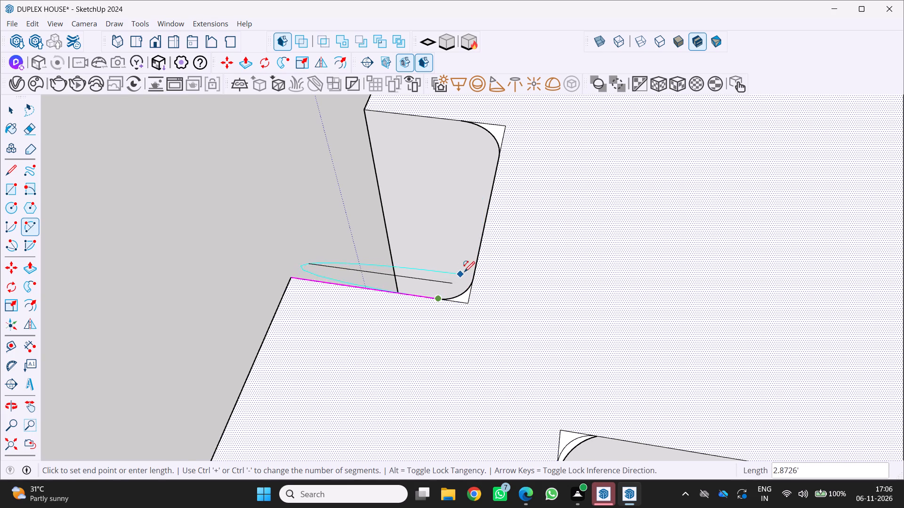
{"action": "scroll", "coordinate": [462, 273], "scroll_direction": "up", "scroll_amount": 1}
{"action": "key", "text": "Escape"}
Round the second notch's inner corner farther from the block's corner with a two-point arc about 0.58' between ends.
{"action": "scroll", "coordinate": [452, 293], "scroll_direction": "up", "scroll_amount": 4}
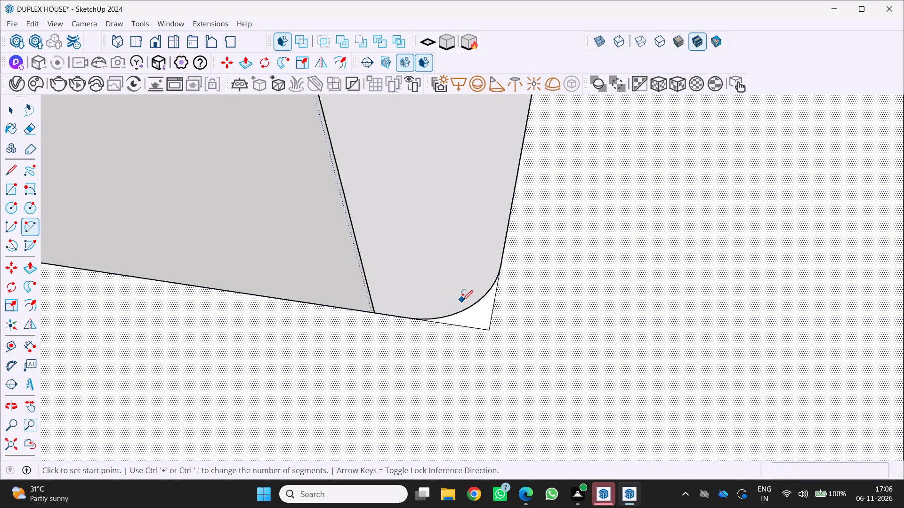
{"action": "scroll", "coordinate": [462, 301], "scroll_direction": "up", "scroll_amount": 1}
{"action": "scroll", "coordinate": [478, 328], "scroll_direction": "down", "scroll_amount": 20}
{"action": "scroll", "coordinate": [478, 328], "scroll_direction": "down", "scroll_amount": 2}
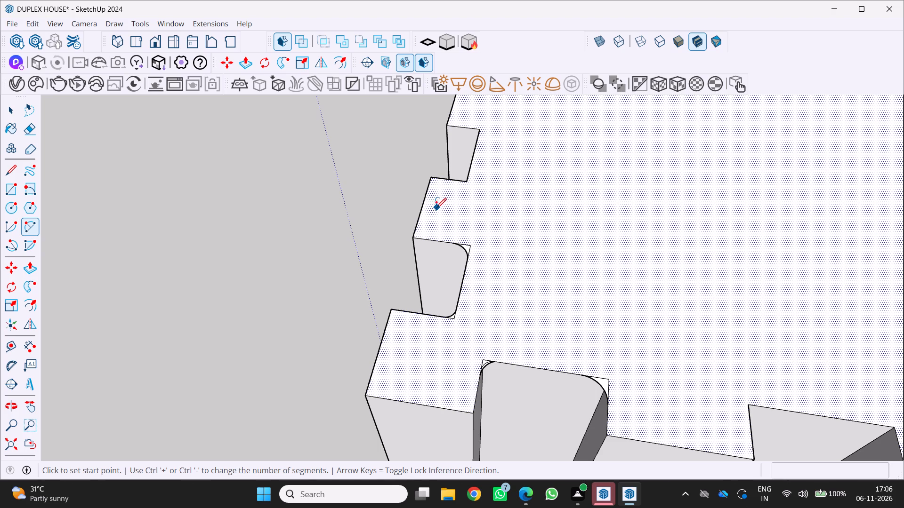
{"action": "scroll", "coordinate": [428, 213], "scroll_direction": "up", "scroll_amount": 2}
{"action": "middle_click_drag", "start_coordinate": [428, 210], "coordinate": [508, 285]}
{"action": "middle_click", "coordinate": [510, 286]}
{"action": "middle_click", "coordinate": [512, 286]}
{"action": "scroll", "coordinate": [514, 286], "scroll_direction": "down", "scroll_amount": 4}
{"action": "middle_click", "coordinate": [514, 286]}
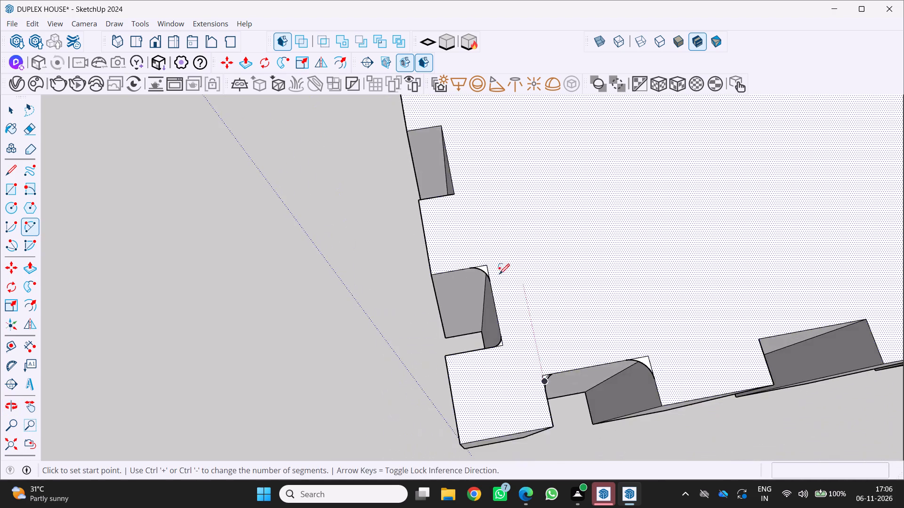
{"action": "scroll", "coordinate": [499, 274], "scroll_direction": "down", "scroll_amount": 6}
{"action": "scroll", "coordinate": [452, 182], "scroll_direction": "up", "scroll_amount": 9}
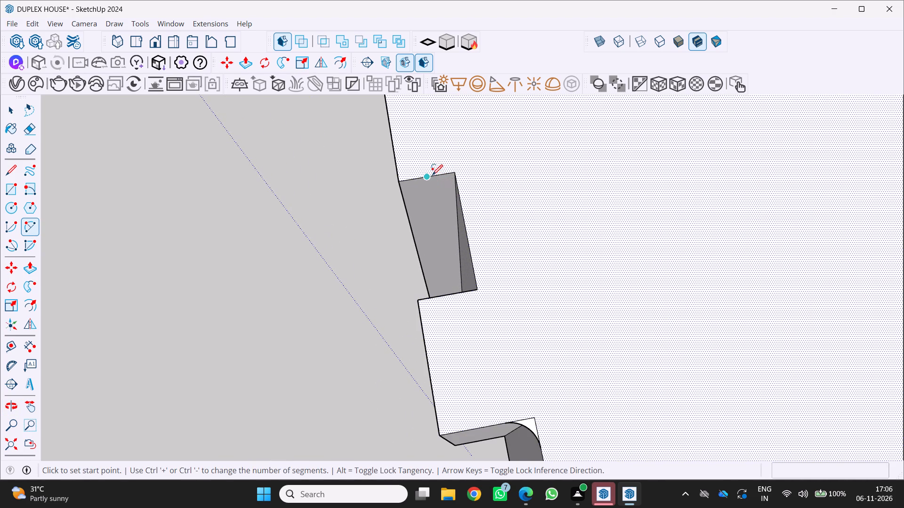
{"action": "left_click", "coordinate": [424, 177]}
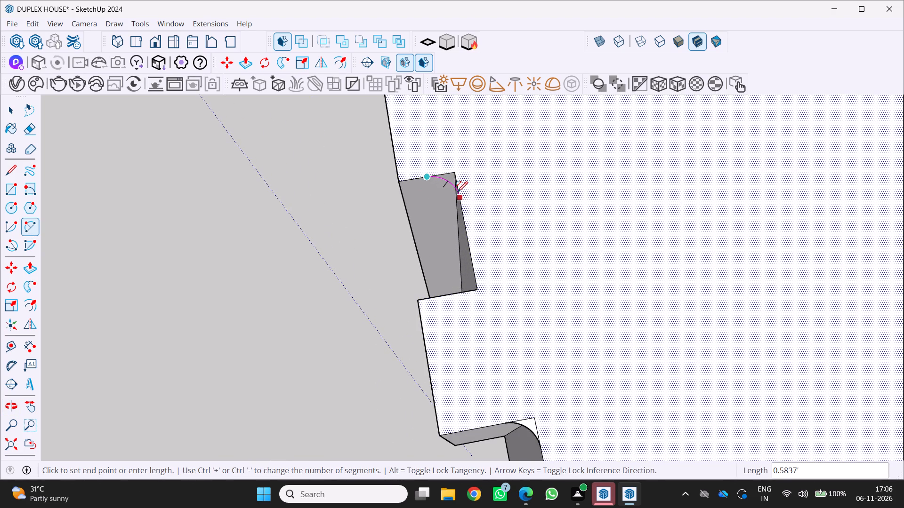
{"action": "double_click", "coordinate": [459, 195]}
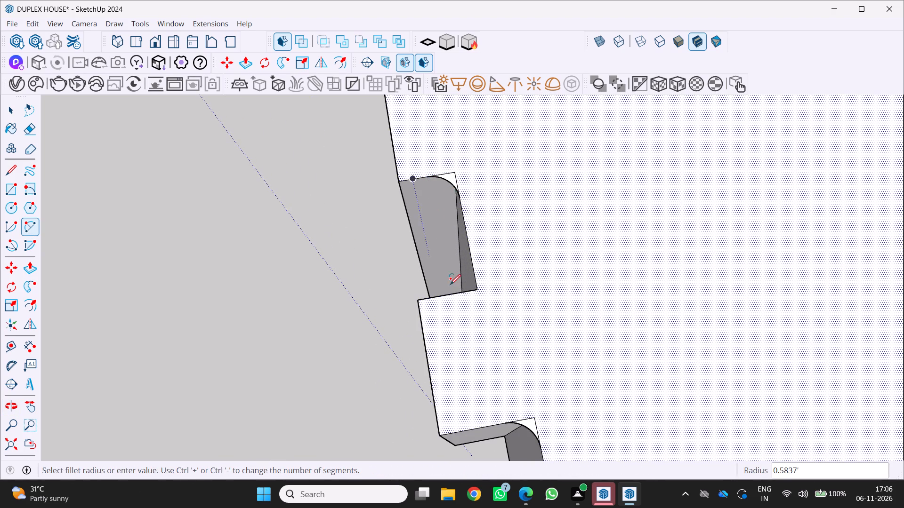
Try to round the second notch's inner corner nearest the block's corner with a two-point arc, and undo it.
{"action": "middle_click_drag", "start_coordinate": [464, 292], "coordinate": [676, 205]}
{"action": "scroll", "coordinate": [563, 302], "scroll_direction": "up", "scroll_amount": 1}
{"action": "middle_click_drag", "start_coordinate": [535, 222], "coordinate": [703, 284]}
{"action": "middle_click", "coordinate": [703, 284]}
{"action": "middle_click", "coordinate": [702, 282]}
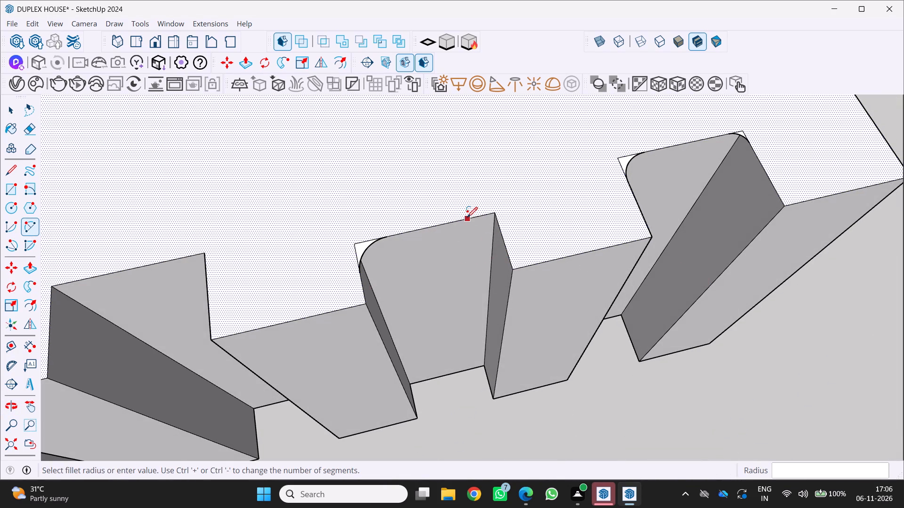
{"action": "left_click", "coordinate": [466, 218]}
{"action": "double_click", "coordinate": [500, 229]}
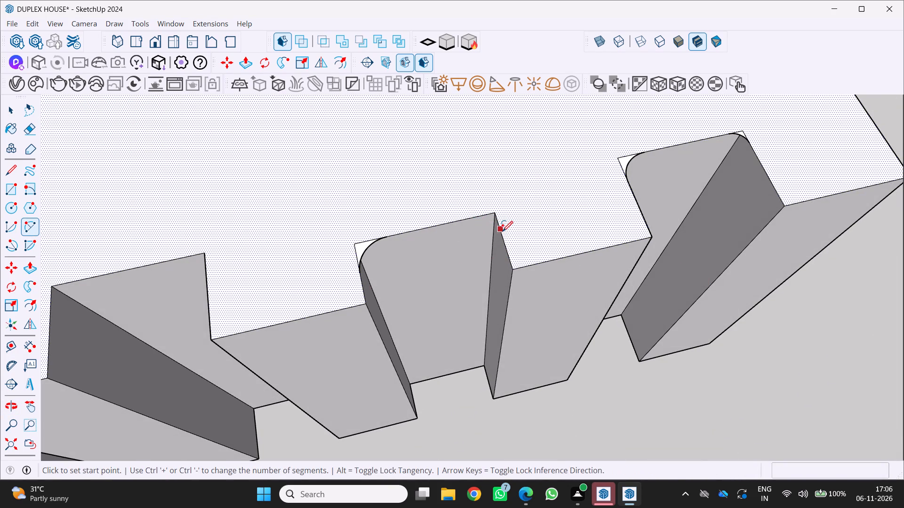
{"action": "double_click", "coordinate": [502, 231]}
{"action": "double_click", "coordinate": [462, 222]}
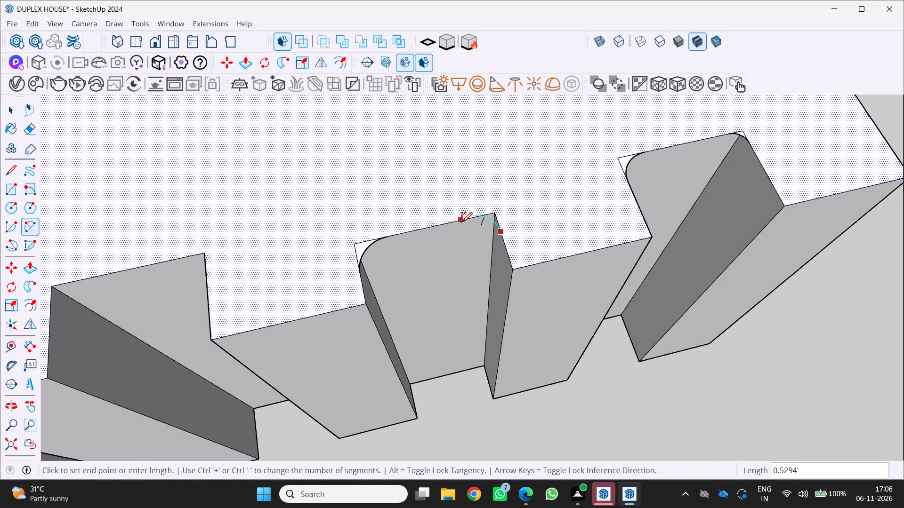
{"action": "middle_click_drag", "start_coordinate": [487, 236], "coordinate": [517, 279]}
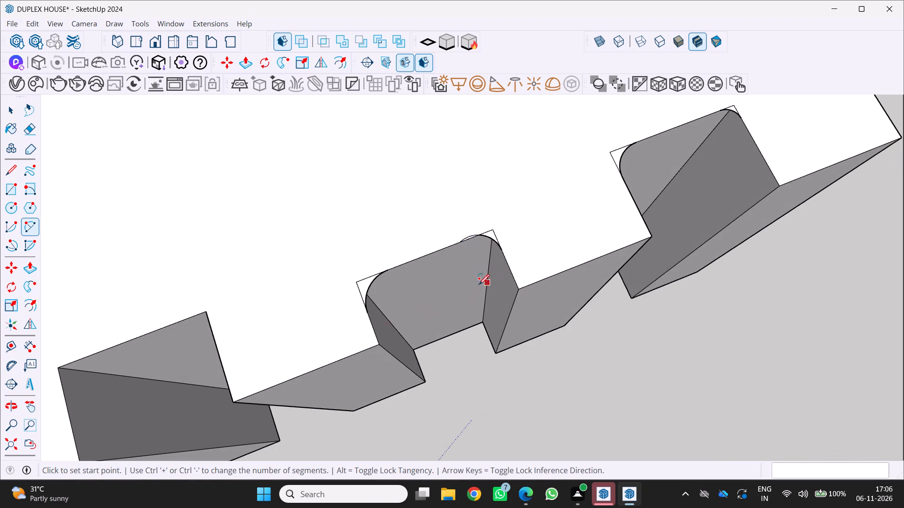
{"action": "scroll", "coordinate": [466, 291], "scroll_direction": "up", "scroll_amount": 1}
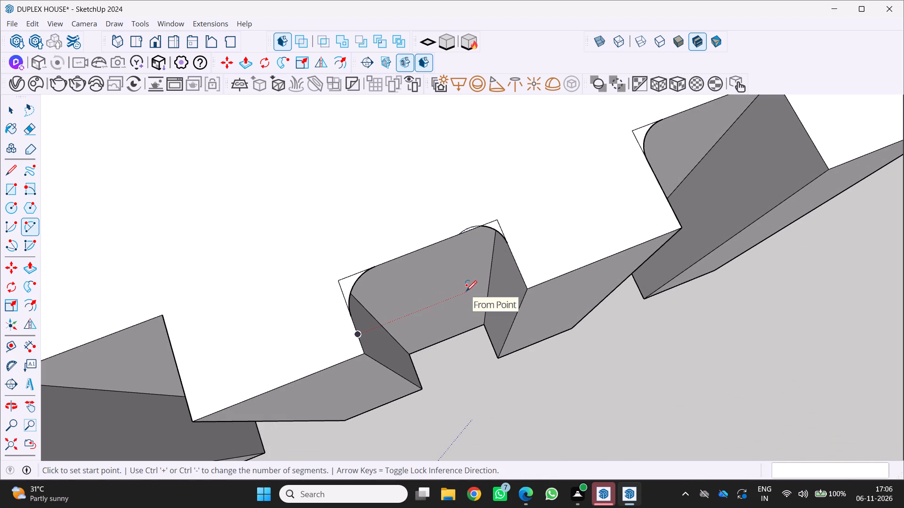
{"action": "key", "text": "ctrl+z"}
Round the second notch's inner corner nearest the block's corner with an arc from its inner edge to its side edge.
{"action": "left_click_drag", "start_coordinate": [466, 232], "coordinate": [471, 234]}
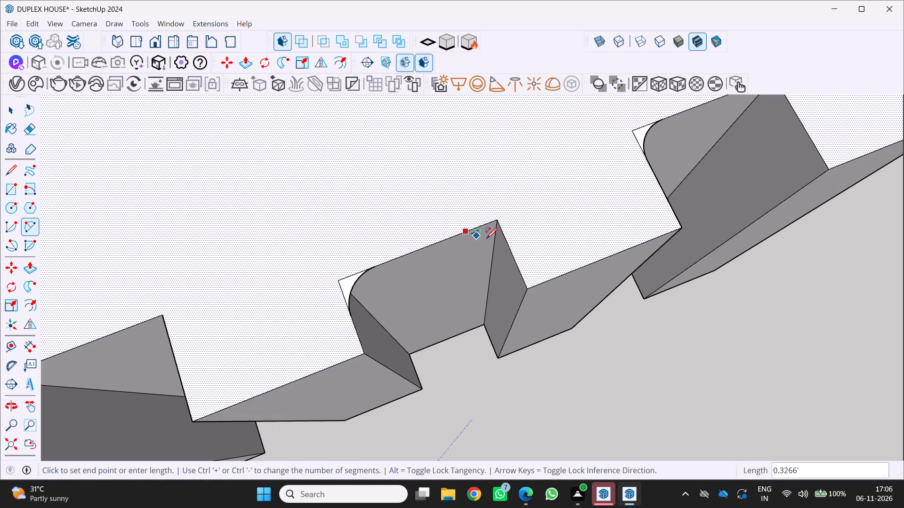
{"action": "triple_click", "coordinate": [508, 244]}
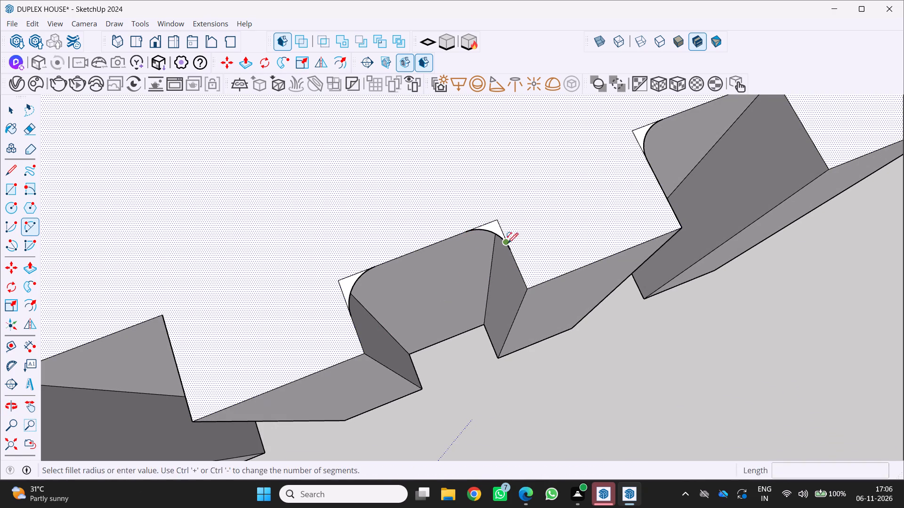
{"action": "middle_click_drag", "start_coordinate": [436, 261], "coordinate": [334, 248]}
{"action": "middle_click", "coordinate": [332, 248]}
{"action": "middle_click", "coordinate": [327, 247]}
{"action": "scroll", "coordinate": [325, 247], "scroll_direction": "down", "scroll_amount": 6}
{"action": "scroll", "coordinate": [154, 278], "scroll_direction": "down", "scroll_amount": 7}
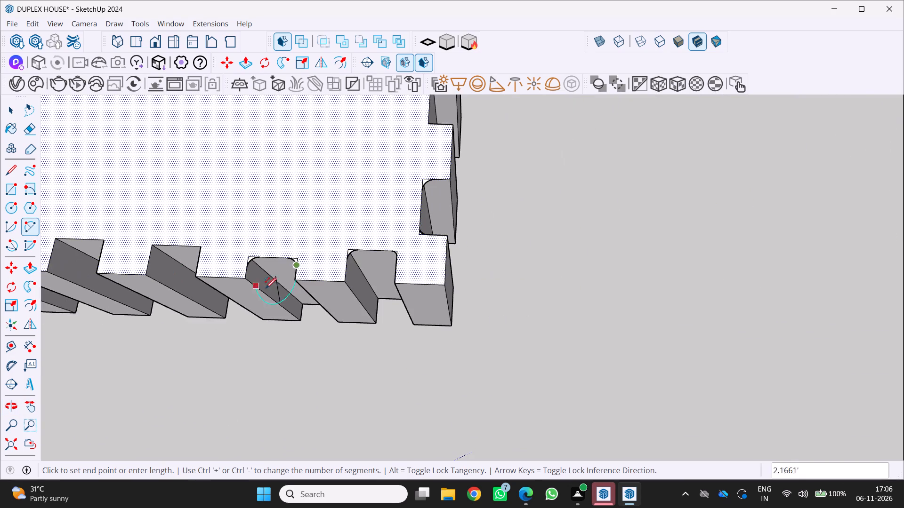
{"action": "middle_click_drag", "start_coordinate": [299, 279], "coordinate": [310, 276]}
{"action": "middle_click_drag", "start_coordinate": [333, 272], "coordinate": [347, 267]}
{"action": "middle_click", "coordinate": [356, 264]}
{"action": "middle_click_drag", "start_coordinate": [386, 246], "coordinate": [502, 209]}
{"action": "middle_click_drag", "start_coordinate": [505, 208], "coordinate": [519, 204]}
{"action": "middle_click", "coordinate": [522, 202]}
{"action": "scroll", "coordinate": [524, 201], "scroll_direction": "down", "scroll_amount": 9}
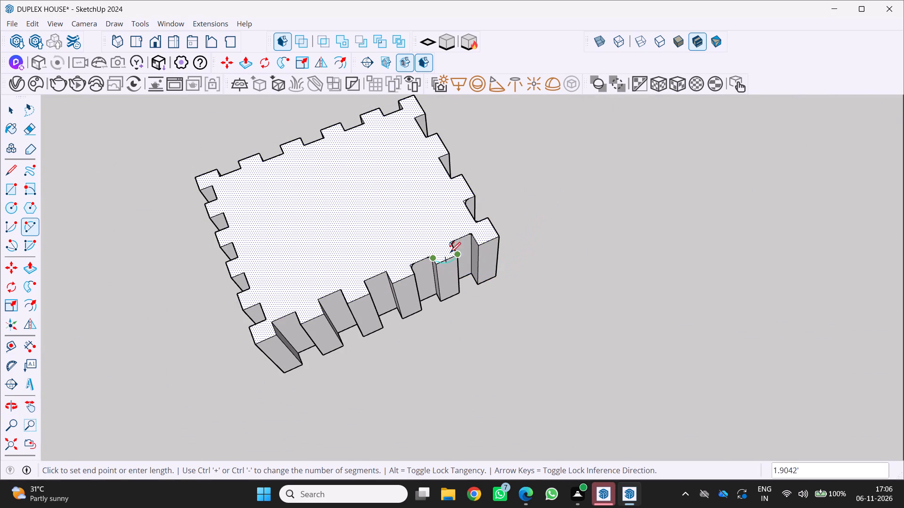
{"action": "key", "text": "Escape"}
Round the third notch's inner corner farther from the block's corner with a two-point arc on the top face.
{"action": "scroll", "coordinate": [349, 288], "scroll_direction": "down", "scroll_amount": 4}
{"action": "middle_click_drag", "start_coordinate": [413, 280], "coordinate": [546, 244]}
{"action": "middle_click", "coordinate": [546, 244]}
{"action": "scroll", "coordinate": [336, 315], "scroll_direction": "up", "scroll_amount": 9}
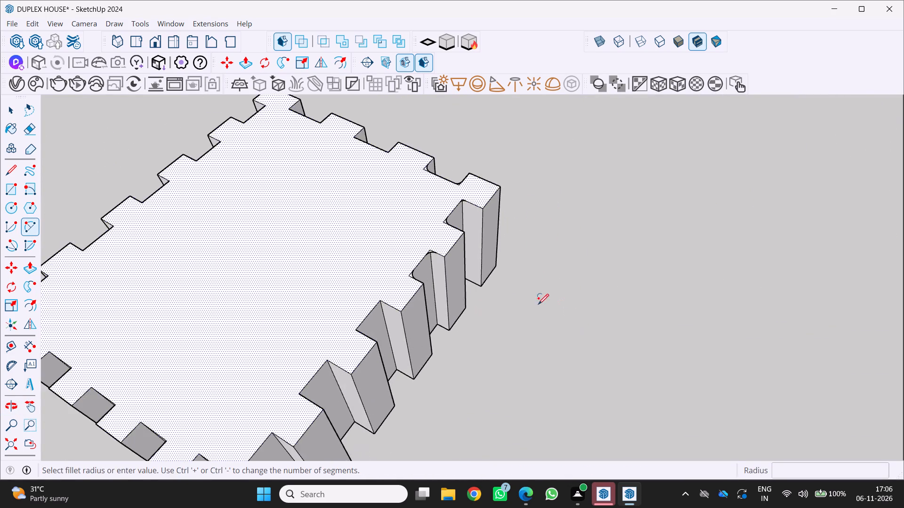
{"action": "scroll", "coordinate": [538, 304], "scroll_direction": "up", "scroll_amount": 20}
{"action": "scroll", "coordinate": [538, 304], "scroll_direction": "up", "scroll_amount": 7}
{"action": "scroll", "coordinate": [410, 228], "scroll_direction": "down", "scroll_amount": 6}
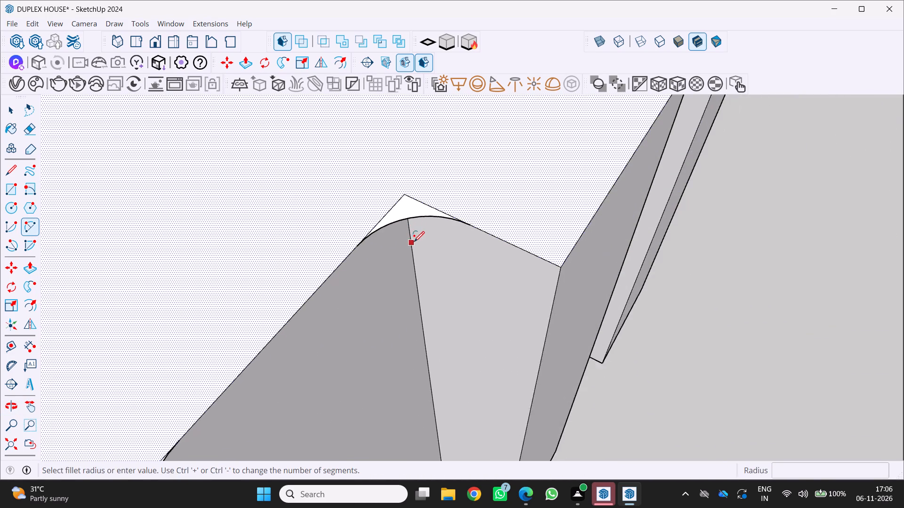
{"action": "scroll", "coordinate": [414, 242], "scroll_direction": "down", "scroll_amount": 20}
{"action": "scroll", "coordinate": [414, 242], "scroll_direction": "down", "scroll_amount": 5}
{"action": "middle_click_drag", "start_coordinate": [385, 315], "coordinate": [282, 282]}
{"action": "middle_click_drag", "start_coordinate": [283, 280], "coordinate": [288, 275]}
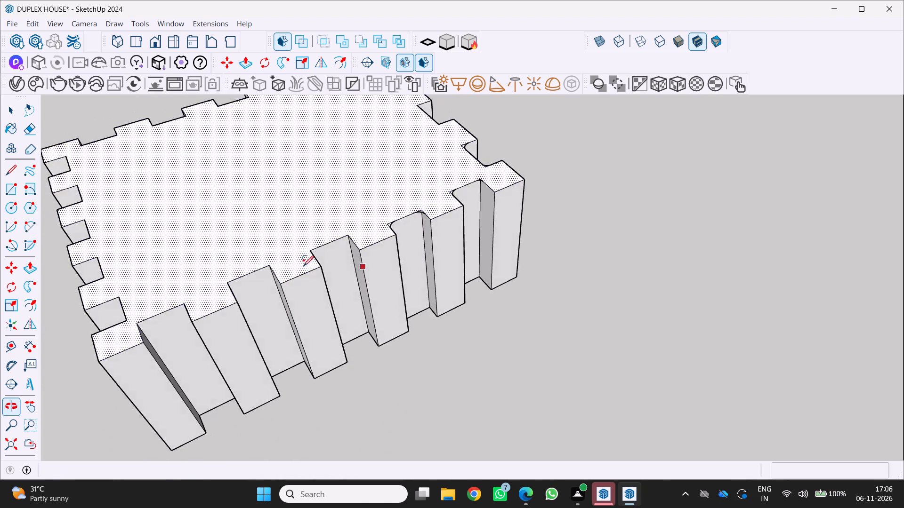
{"action": "scroll", "coordinate": [308, 263], "scroll_direction": "up", "scroll_amount": 6}
{"action": "middle_click_drag", "start_coordinate": [311, 257], "coordinate": [166, 274]}
{"action": "scroll", "coordinate": [270, 204], "scroll_direction": "up", "scroll_amount": 10}
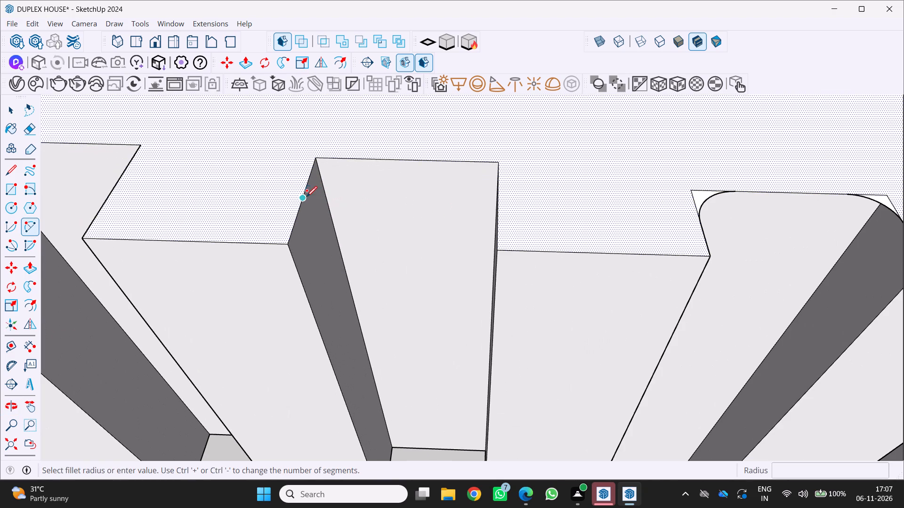
{"action": "left_click", "coordinate": [306, 195]}
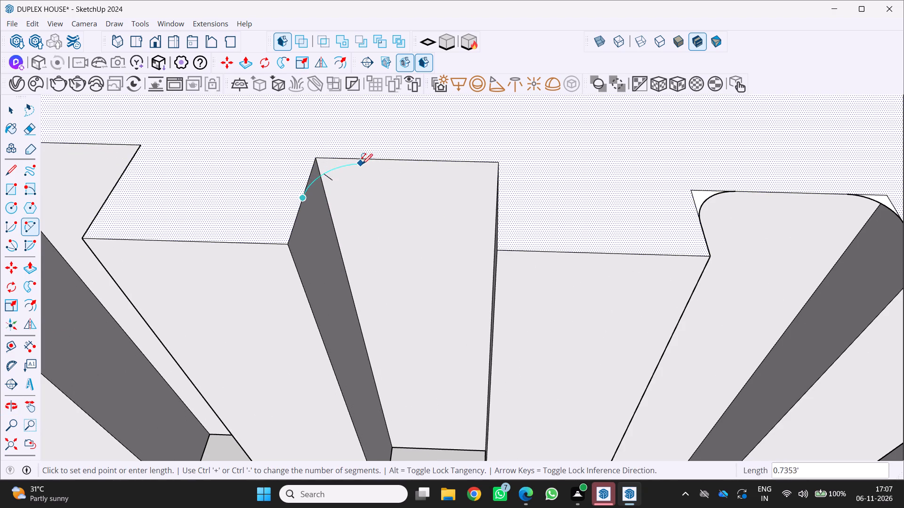
{"action": "double_click", "coordinate": [370, 160]}
Round the third notch's other inner corner, nearest the second notch, with a two-point arc between its inner and side edges.
{"action": "middle_click_drag", "start_coordinate": [399, 184], "coordinate": [558, 175]}
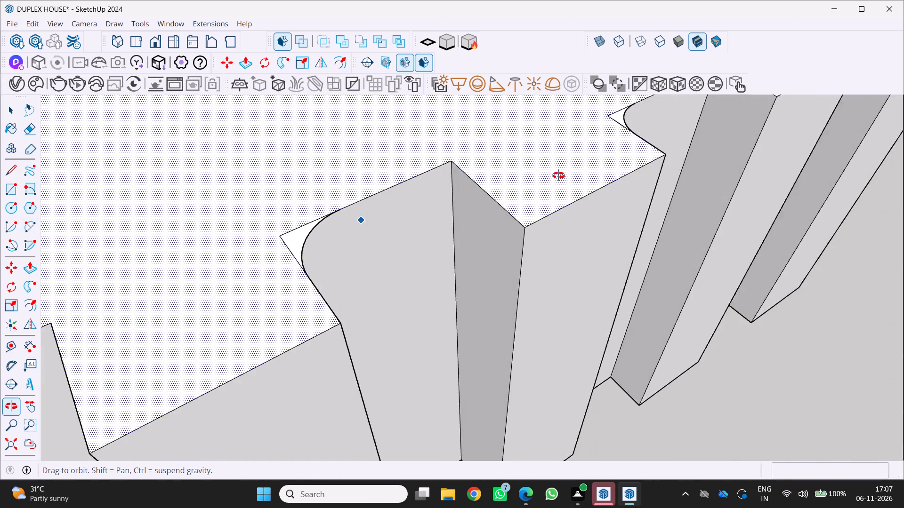
{"action": "middle_click_drag", "start_coordinate": [558, 175], "coordinate": [560, 175]}
{"action": "left_click", "coordinate": [405, 182]}
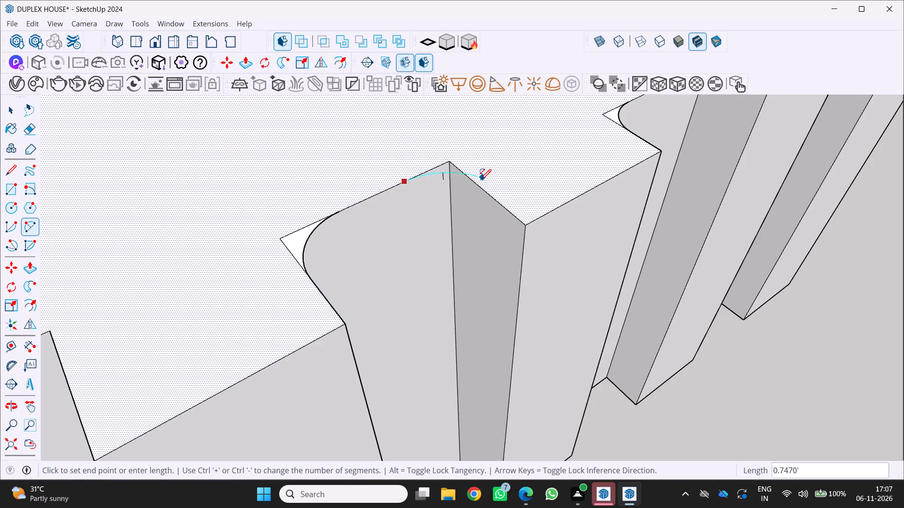
{"action": "double_click", "coordinate": [477, 183]}
Round the fourth notch's inner corner farther from the third notch with a two-point arc about 0.91' between ends.
{"action": "scroll", "coordinate": [441, 191], "scroll_direction": "down", "scroll_amount": 10}
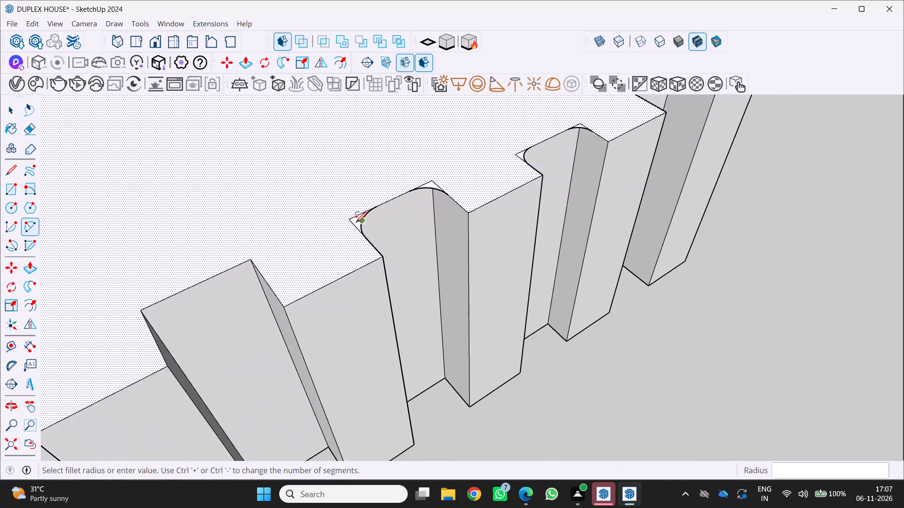
{"action": "scroll", "coordinate": [356, 222], "scroll_direction": "down", "scroll_amount": 3}
{"action": "middle_click_drag", "start_coordinate": [304, 267], "coordinate": [189, 266]}
{"action": "scroll", "coordinate": [316, 223], "scroll_direction": "up", "scroll_amount": 3}
{"action": "scroll", "coordinate": [257, 203], "scroll_direction": "down", "scroll_amount": 5}
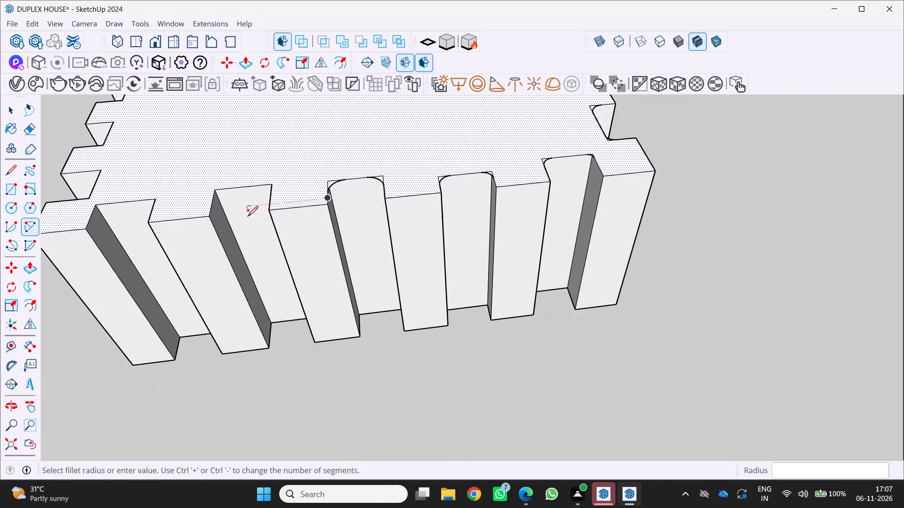
{"action": "scroll", "coordinate": [213, 229], "scroll_direction": "up", "scroll_amount": 2}
{"action": "middle_click_drag", "start_coordinate": [213, 228], "coordinate": [442, 227]}
{"action": "scroll", "coordinate": [440, 228], "scroll_direction": "down", "scroll_amount": 10}
{"action": "middle_click", "coordinate": [442, 227]}
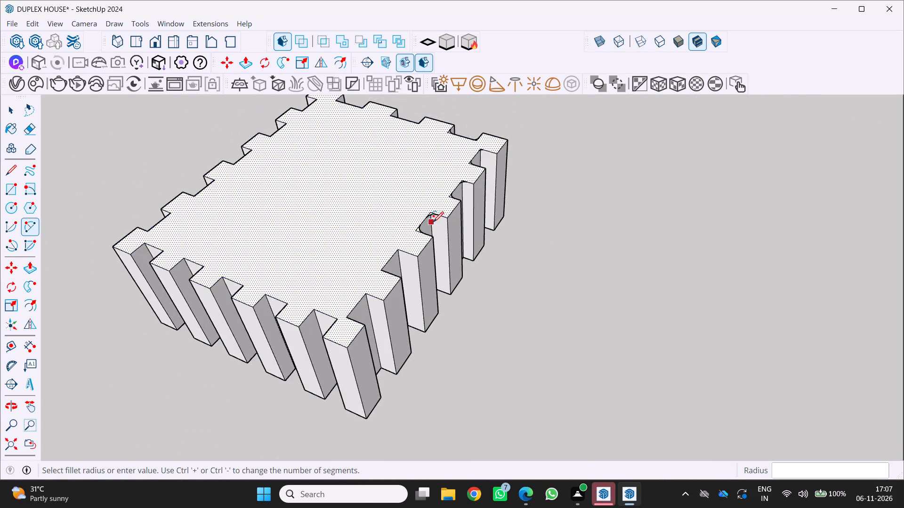
{"action": "scroll", "coordinate": [431, 222], "scroll_direction": "down", "scroll_amount": 5}
{"action": "scroll", "coordinate": [371, 270], "scroll_direction": "up", "scroll_amount": 5}
{"action": "middle_click_drag", "start_coordinate": [375, 271], "coordinate": [251, 291]}
{"action": "middle_click", "coordinate": [252, 288]}
{"action": "scroll", "coordinate": [382, 221], "scroll_direction": "up", "scroll_amount": 4}
{"action": "middle_click_drag", "start_coordinate": [403, 231], "coordinate": [293, 227]}
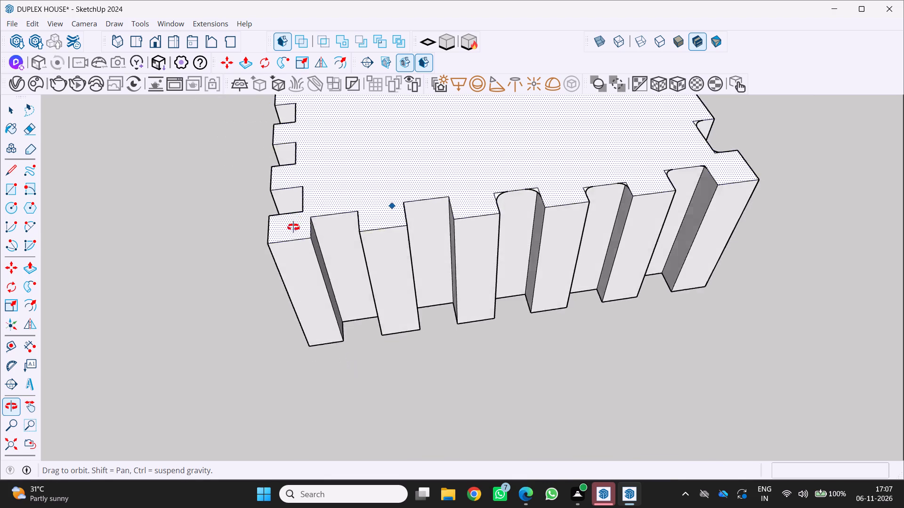
{"action": "middle_click_drag", "start_coordinate": [293, 227], "coordinate": [291, 224]}
{"action": "scroll", "coordinate": [388, 190], "scroll_direction": "up", "scroll_amount": 3}
{"action": "left_click_drag", "start_coordinate": [410, 221], "coordinate": [413, 216]}
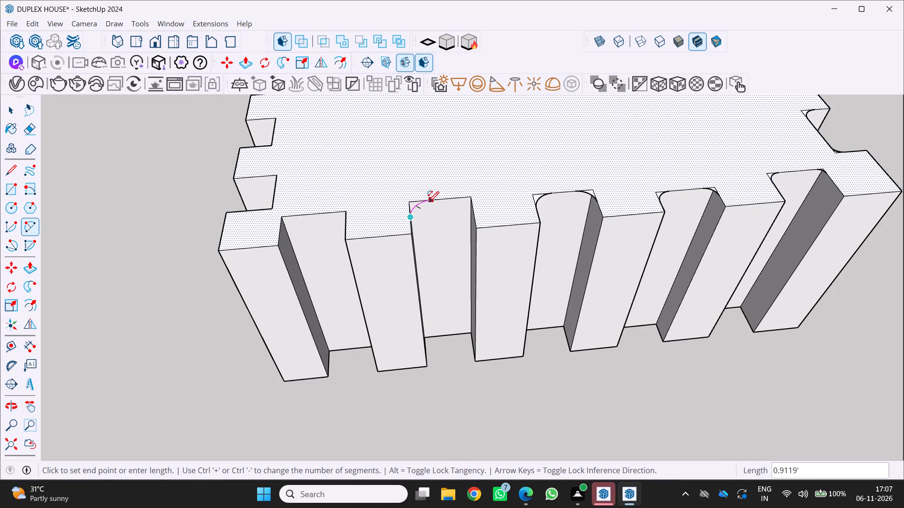
{"action": "double_click", "coordinate": [430, 201]}
Round the fourth notch's inner corner nearest the third notch with a two-point arc of about 0.64' radius.
{"action": "scroll", "coordinate": [471, 204], "scroll_direction": "up", "scroll_amount": 3}
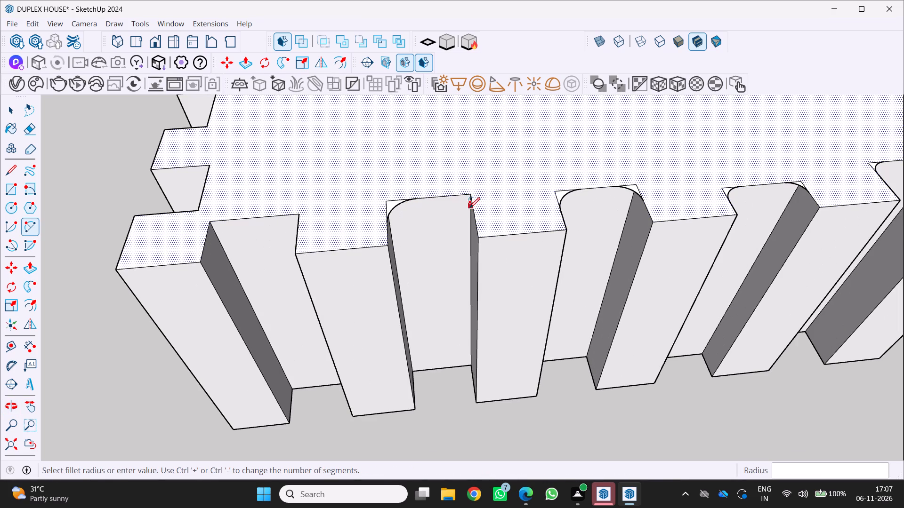
{"action": "left_click", "coordinate": [471, 210]}
{"action": "double_click", "coordinate": [443, 199]}
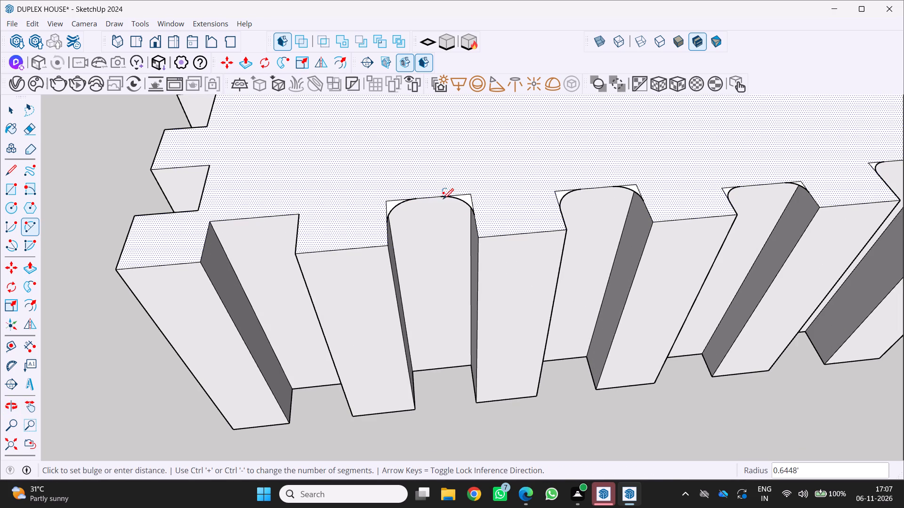
Erase the leftover square-corner edges beyond the two arcs at the top of the third notch.
{"action": "scroll", "coordinate": [426, 232], "scroll_direction": "down", "scroll_amount": 3}
{"action": "middle_click_drag", "start_coordinate": [404, 238], "coordinate": [331, 249]}
{"action": "scroll", "coordinate": [331, 249], "scroll_direction": "down", "scroll_amount": 4}
{"action": "scroll", "coordinate": [432, 213], "scroll_direction": "down", "scroll_amount": 4}
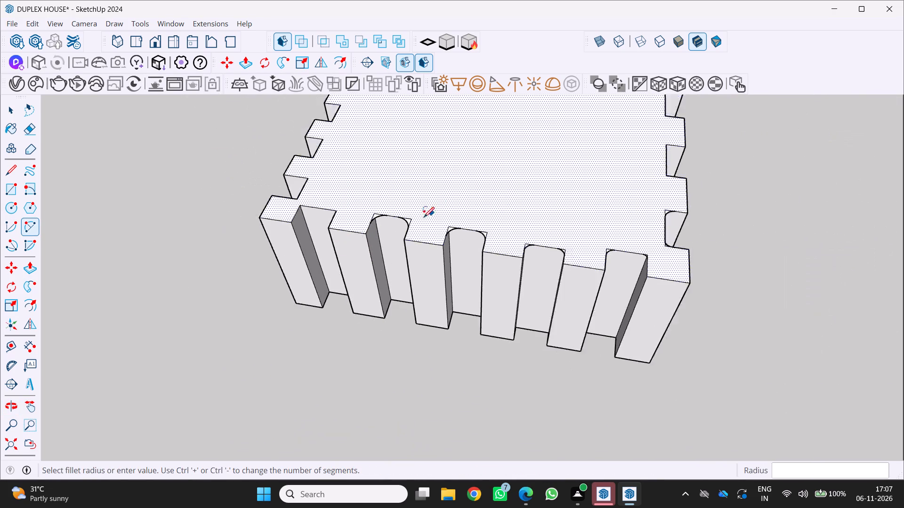
{"action": "scroll", "coordinate": [424, 217], "scroll_direction": "down", "scroll_amount": 1}
{"action": "middle_click", "coordinate": [449, 212]}
{"action": "middle_click_drag", "start_coordinate": [449, 212], "coordinate": [402, 170]}
{"action": "middle_click", "coordinate": [398, 175]}
{"action": "scroll", "coordinate": [410, 271], "scroll_direction": "down", "scroll_amount": 1}
{"action": "scroll", "coordinate": [427, 286], "scroll_direction": "up", "scroll_amount": 5}
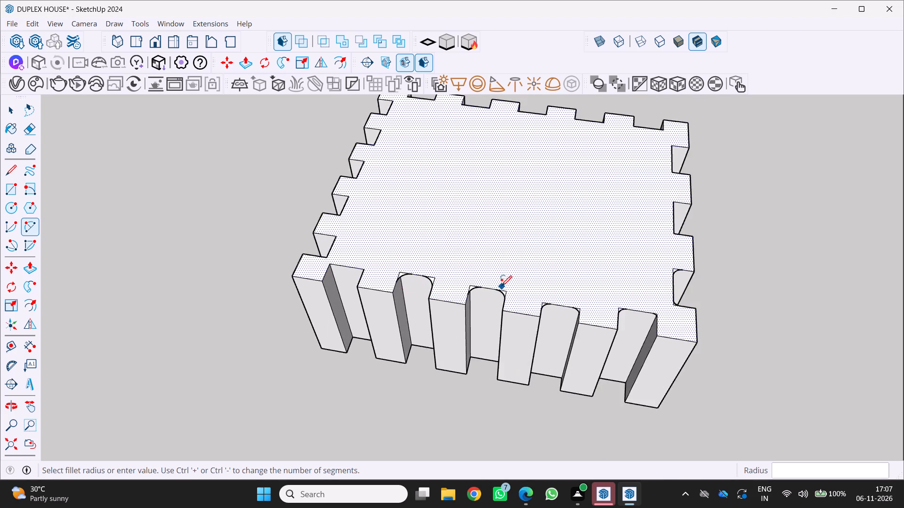
{"action": "scroll", "coordinate": [501, 286], "scroll_direction": "up", "scroll_amount": 5}
{"action": "key", "text": "e"}
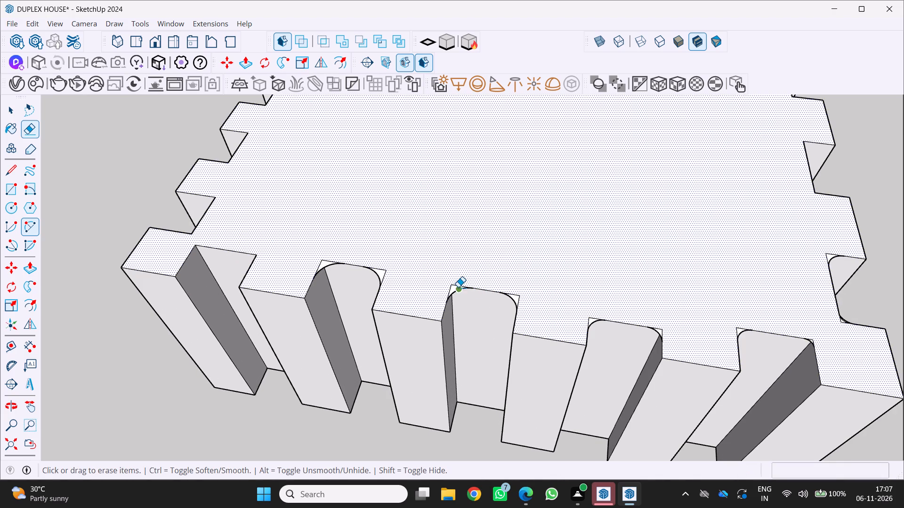
{"action": "scroll", "coordinate": [455, 286], "scroll_direction": "up", "scroll_amount": 2}
{"action": "left_click", "coordinate": [453, 284]}
{"action": "left_click", "coordinate": [449, 289]}
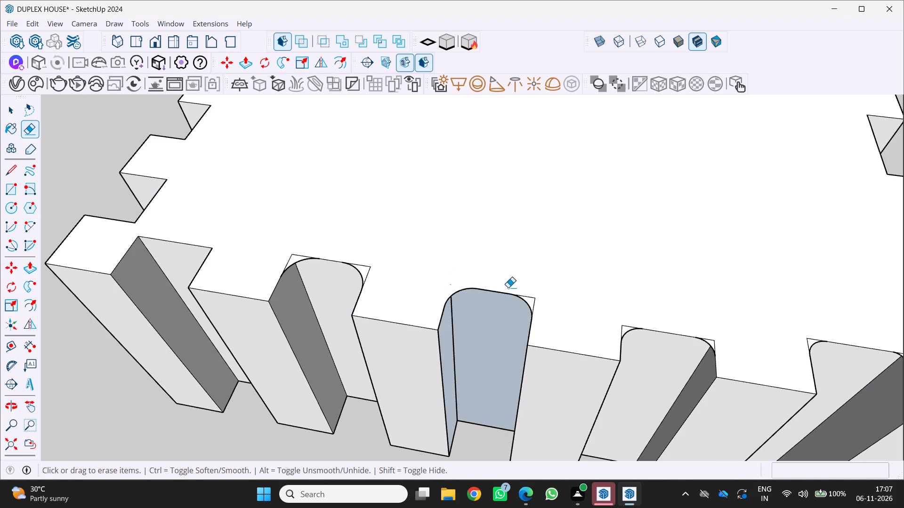
{"action": "scroll", "coordinate": [517, 302], "scroll_direction": "up", "scroll_amount": 3}
{"action": "left_click", "coordinate": [540, 295]}
{"action": "left_click_drag", "start_coordinate": [544, 302], "coordinate": [548, 304]}
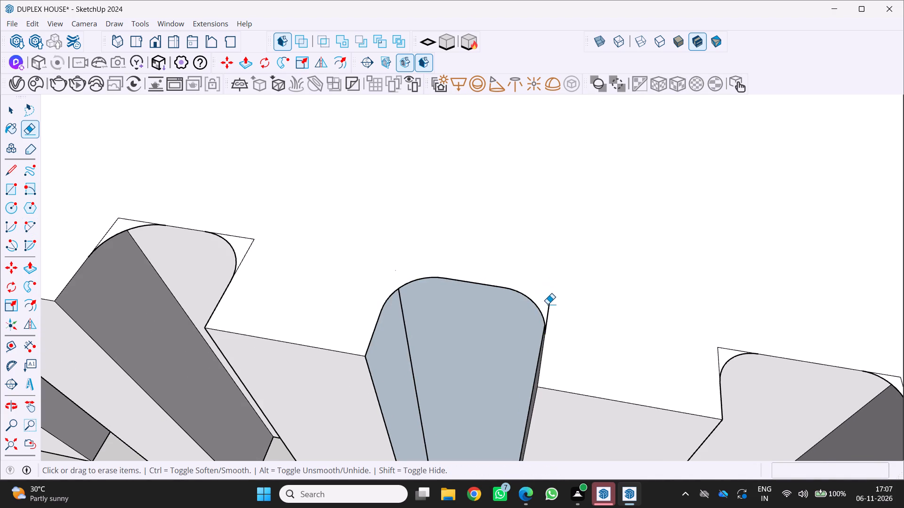
{"action": "left_click_drag", "start_coordinate": [548, 304], "coordinate": [549, 304]}
Erase the third notch's vertical inner-corner edge on the side facing the fourth notch.
{"action": "scroll", "coordinate": [493, 316], "scroll_direction": "down", "scroll_amount": 1}
{"action": "scroll", "coordinate": [460, 318], "scroll_direction": "up", "scroll_amount": 1}
{"action": "middle_click_drag", "start_coordinate": [478, 315], "coordinate": [498, 308]}
{"action": "middle_click_drag", "start_coordinate": [503, 306], "coordinate": [575, 254]}
{"action": "scroll", "coordinate": [503, 280], "scroll_direction": "down", "scroll_amount": 4}
{"action": "middle_click_drag", "start_coordinate": [468, 299], "coordinate": [378, 249]}
{"action": "scroll", "coordinate": [419, 280], "scroll_direction": "up", "scroll_amount": 1}
{"action": "middle_click_drag", "start_coordinate": [454, 268], "coordinate": [372, 178]}
{"action": "middle_click_drag", "start_coordinate": [371, 178], "coordinate": [348, 180]}
{"action": "middle_click_drag", "start_coordinate": [348, 180], "coordinate": [308, 201]}
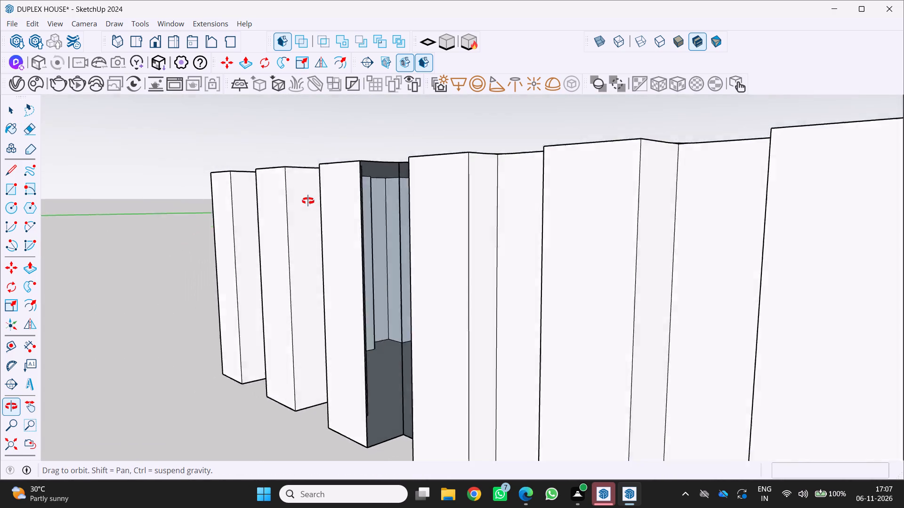
{"action": "middle_click_drag", "start_coordinate": [308, 201], "coordinate": [436, 281]}
{"action": "middle_click", "coordinate": [436, 280]}
{"action": "scroll", "coordinate": [431, 263], "scroll_direction": "up", "scroll_amount": 2}
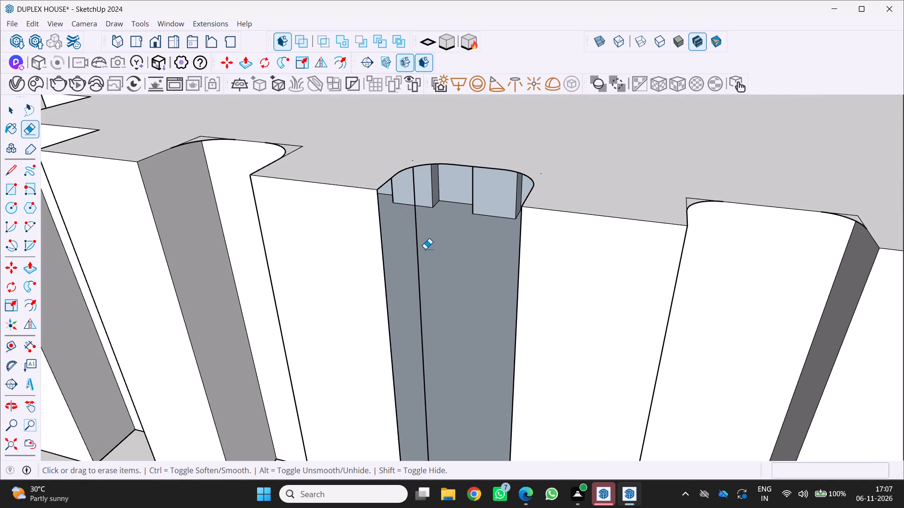
{"action": "left_click_drag", "start_coordinate": [418, 246], "coordinate": [424, 244]}
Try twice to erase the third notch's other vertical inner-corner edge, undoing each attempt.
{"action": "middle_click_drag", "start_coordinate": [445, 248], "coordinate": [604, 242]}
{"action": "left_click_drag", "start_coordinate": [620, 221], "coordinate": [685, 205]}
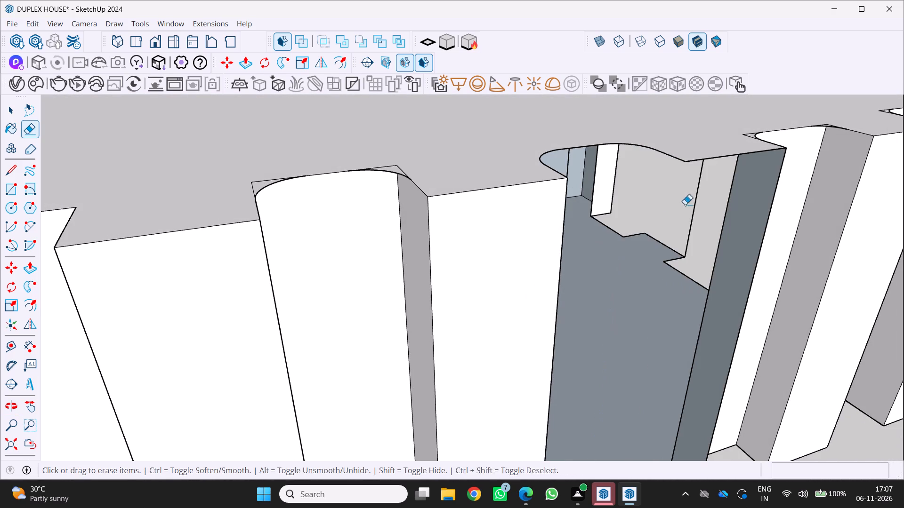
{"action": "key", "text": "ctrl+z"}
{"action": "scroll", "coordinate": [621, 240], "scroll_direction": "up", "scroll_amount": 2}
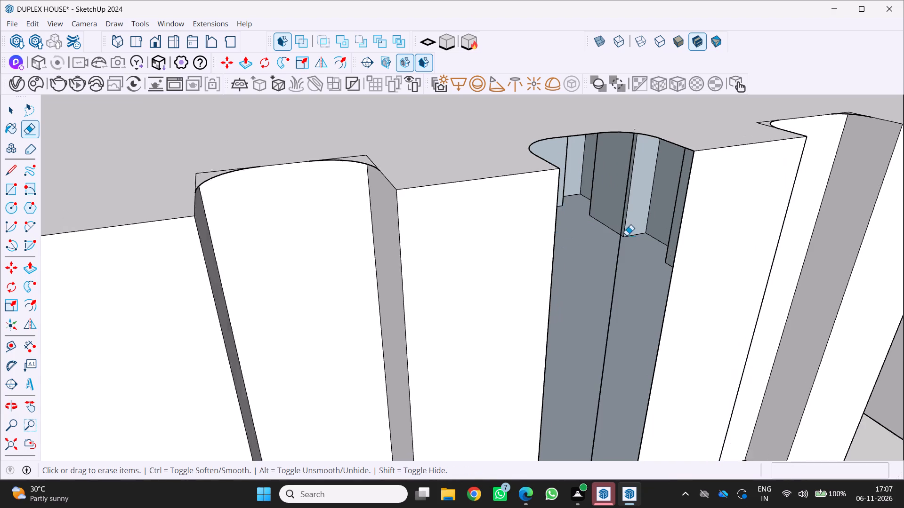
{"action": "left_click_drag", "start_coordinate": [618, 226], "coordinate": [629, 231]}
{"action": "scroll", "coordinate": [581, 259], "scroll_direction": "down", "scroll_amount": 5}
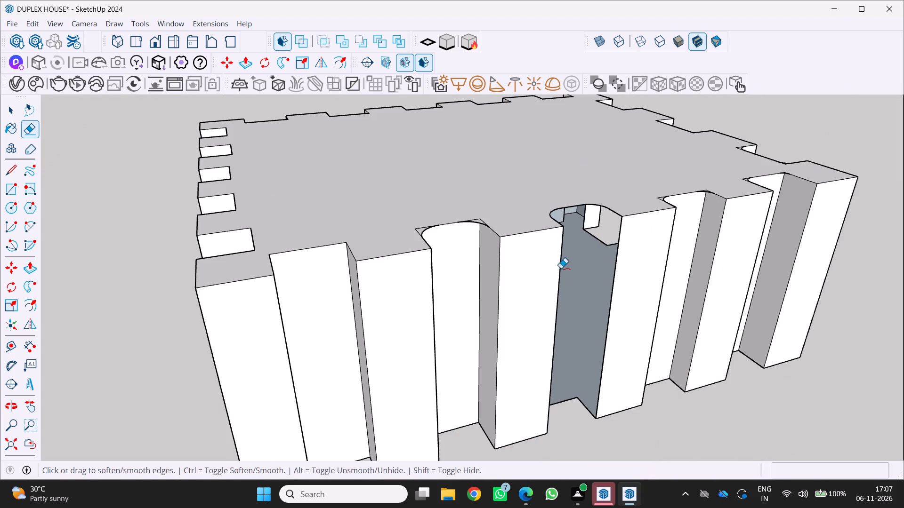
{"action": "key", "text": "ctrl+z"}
Erase only the third notch's remaining vertical inner-corner edge, on the side facing the second notch.
{"action": "scroll", "coordinate": [586, 266], "scroll_direction": "up", "scroll_amount": 3}
{"action": "left_click_drag", "start_coordinate": [597, 261], "coordinate": [591, 257]}
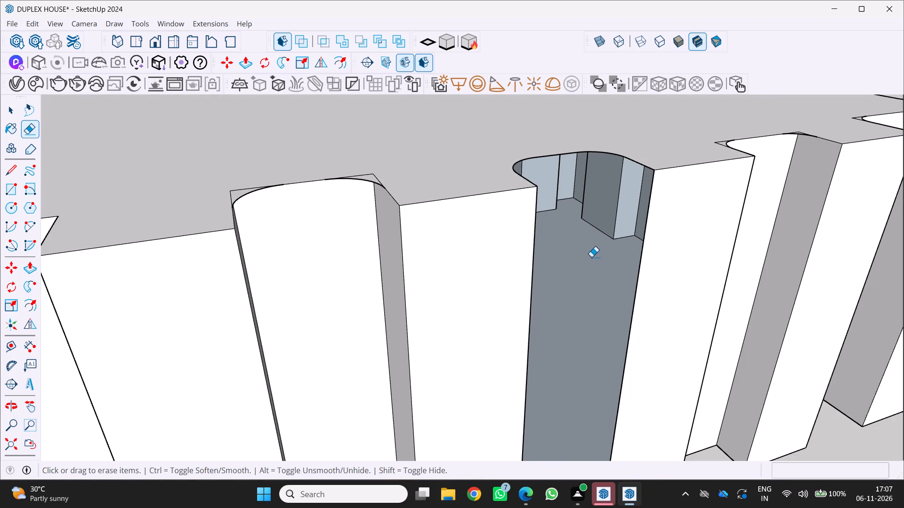
Erase the leftover square-corner edges beyond the fourth notch's arc, at the corner farther from the third notch.
{"action": "scroll", "coordinate": [582, 258], "scroll_direction": "down", "scroll_amount": 10}
{"action": "middle_click_drag", "start_coordinate": [569, 258], "coordinate": [435, 270]}
{"action": "scroll", "coordinate": [484, 257], "scroll_direction": "up", "scroll_amount": 4}
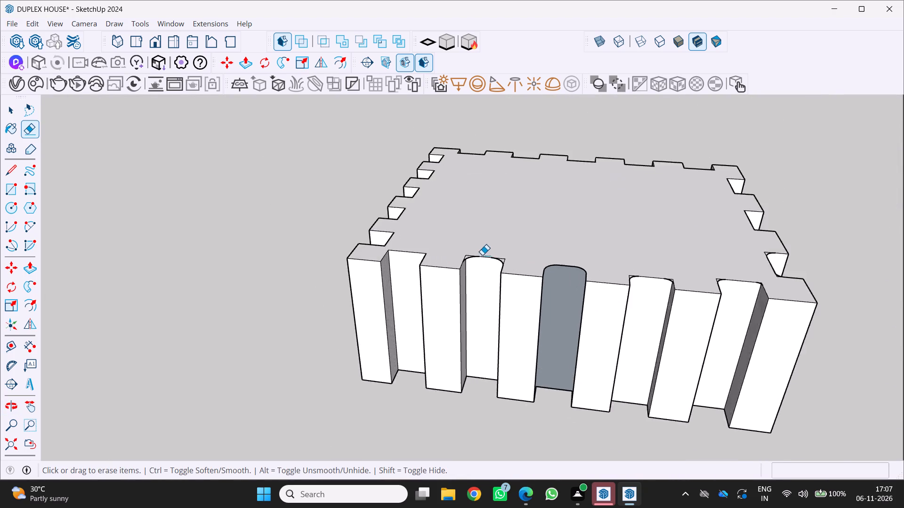
{"action": "scroll", "coordinate": [482, 255], "scroll_direction": "up", "scroll_amount": 9}
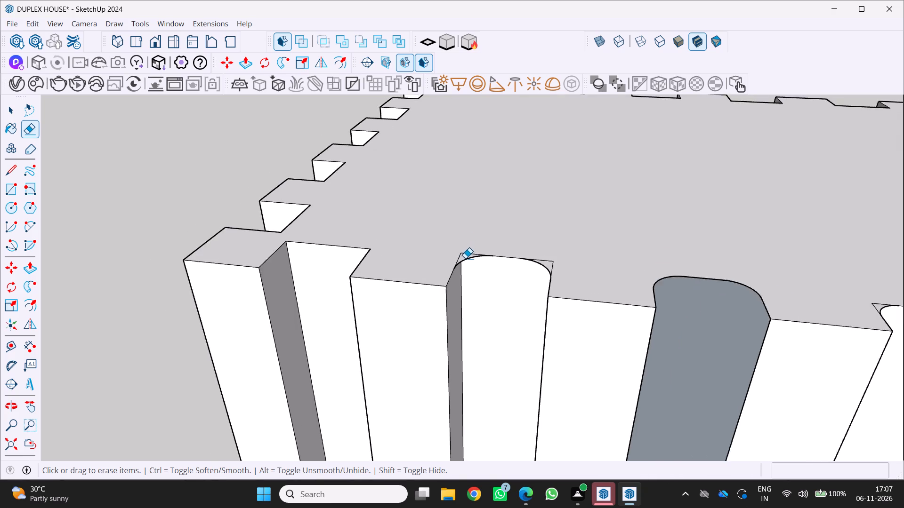
{"action": "scroll", "coordinate": [465, 258], "scroll_direction": "up", "scroll_amount": 1}
{"action": "left_click", "coordinate": [466, 250]}
{"action": "left_click", "coordinate": [460, 256]}
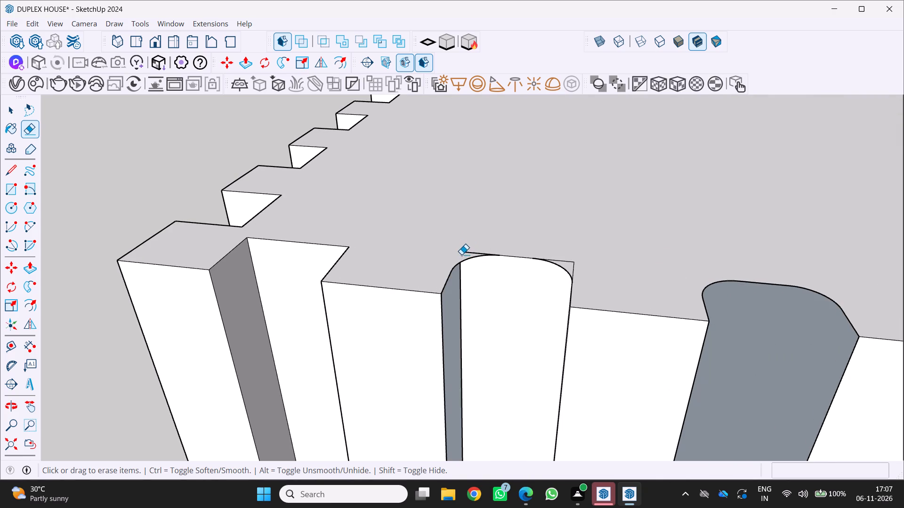
Erase the fourth notch's remaining leftover square-corner edges beyond the arcs at both of its inner corners.
{"action": "left_click_drag", "start_coordinate": [468, 254], "coordinate": [475, 251]}
{"action": "left_click_drag", "start_coordinate": [567, 262], "coordinate": [566, 261]}
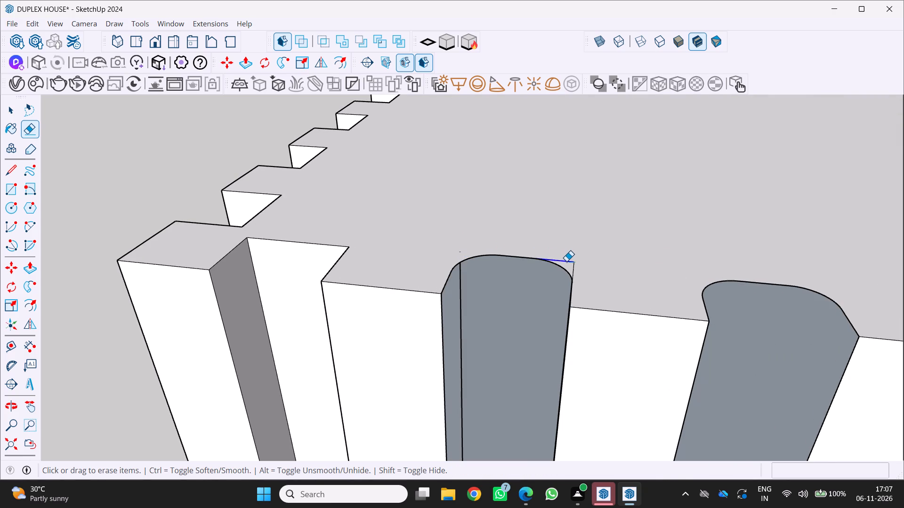
{"action": "left_click_drag", "start_coordinate": [566, 261], "coordinate": [561, 259]}
{"action": "left_click_drag", "start_coordinate": [569, 267], "coordinate": [580, 270]}
Erase the fourth notch's vertical inner-corner edge on the side facing the third notch.
{"action": "scroll", "coordinate": [486, 290], "scroll_direction": "up", "scroll_amount": 1}
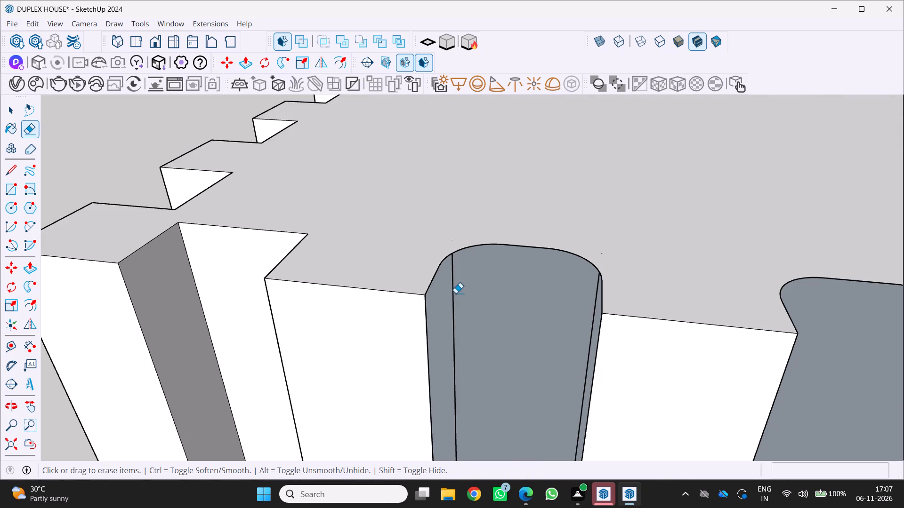
{"action": "scroll", "coordinate": [456, 293], "scroll_direction": "up", "scroll_amount": 2}
{"action": "middle_click_drag", "start_coordinate": [448, 292], "coordinate": [396, 285]}
{"action": "scroll", "coordinate": [340, 277], "scroll_direction": "down", "scroll_amount": 10}
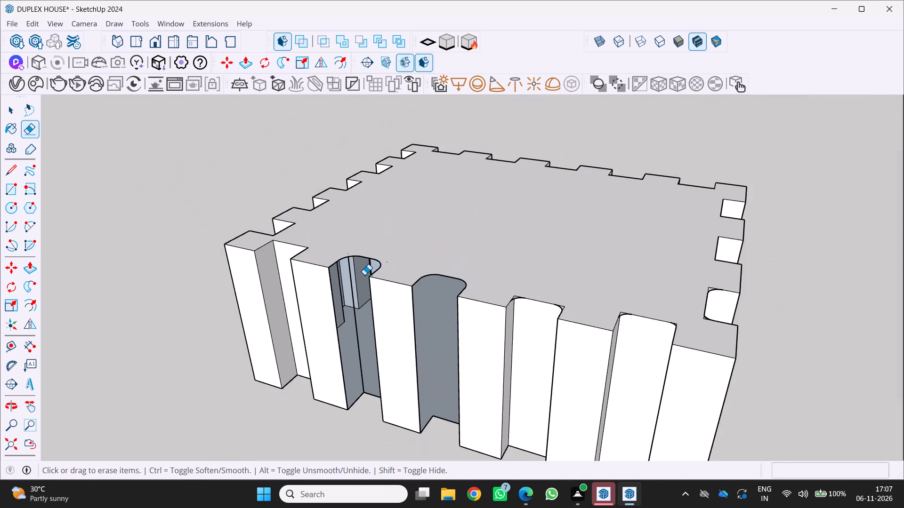
{"action": "middle_click_drag", "start_coordinate": [372, 275], "coordinate": [536, 239]}
{"action": "scroll", "coordinate": [435, 321], "scroll_direction": "up", "scroll_amount": 3}
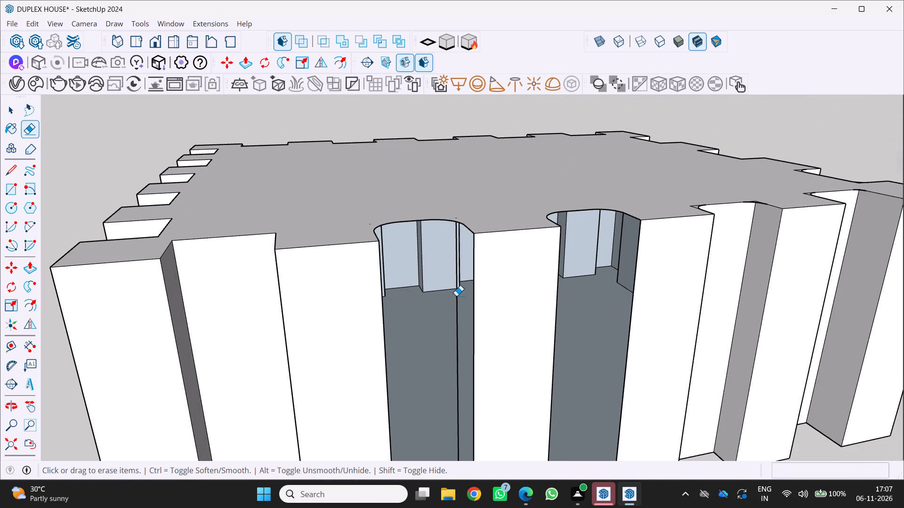
{"action": "scroll", "coordinate": [456, 296], "scroll_direction": "up", "scroll_amount": 4}
{"action": "left_click_drag", "start_coordinate": [450, 294], "coordinate": [462, 297]}
Erase the fourth notch's other vertical inner-corner edge, on the side facing the fifth notch.
{"action": "scroll", "coordinate": [439, 297], "scroll_direction": "down", "scroll_amount": 8}
{"action": "middle_click_drag", "start_coordinate": [425, 297], "coordinate": [339, 304]}
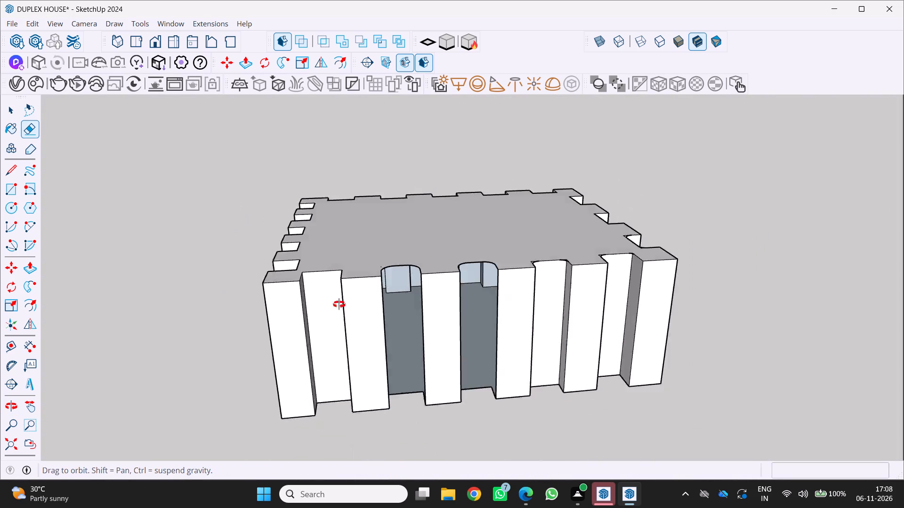
{"action": "middle_click_drag", "start_coordinate": [339, 304], "coordinate": [306, 305]}
{"action": "middle_click", "coordinate": [305, 304]}
{"action": "scroll", "coordinate": [323, 286], "scroll_direction": "up", "scroll_amount": 7}
{"action": "left_click_drag", "start_coordinate": [363, 282], "coordinate": [368, 283]}
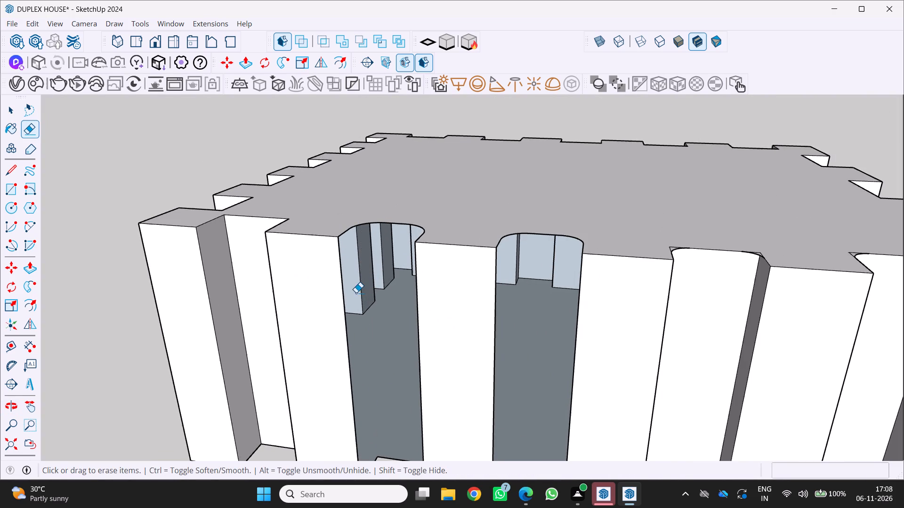
Erase the leftover square-corner edges beyond the second notch's arc, at the corner facing the third notch.
{"action": "scroll", "coordinate": [342, 302], "scroll_direction": "up", "scroll_amount": 1}
{"action": "middle_click_drag", "start_coordinate": [342, 302], "coordinate": [469, 316]}
{"action": "scroll", "coordinate": [469, 316], "scroll_direction": "down", "scroll_amount": 5}
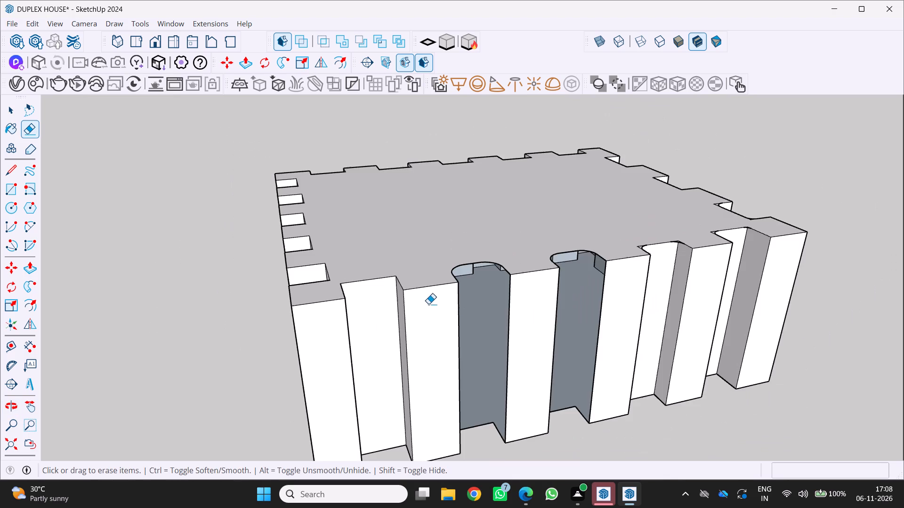
{"action": "scroll", "coordinate": [428, 304], "scroll_direction": "down", "scroll_amount": 2}
{"action": "scroll", "coordinate": [391, 307], "scroll_direction": "up", "scroll_amount": 4}
{"action": "middle_click_drag", "start_coordinate": [378, 300], "coordinate": [287, 312]}
{"action": "scroll", "coordinate": [327, 293], "scroll_direction": "down", "scroll_amount": 4}
{"action": "scroll", "coordinate": [590, 297], "scroll_direction": "up", "scroll_amount": 3}
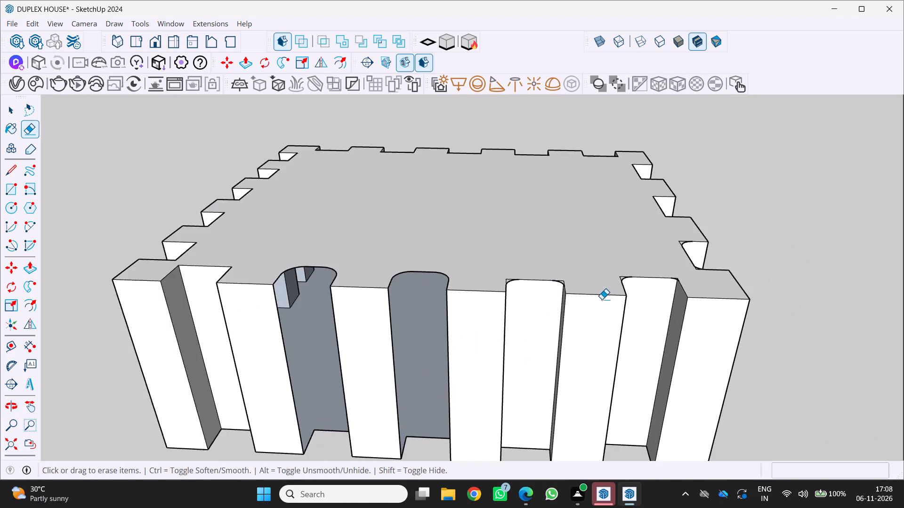
{"action": "scroll", "coordinate": [602, 299], "scroll_direction": "up", "scroll_amount": 4}
{"action": "middle_click_drag", "start_coordinate": [549, 303], "coordinate": [453, 337]}
{"action": "scroll", "coordinate": [440, 305], "scroll_direction": "up", "scroll_amount": 7}
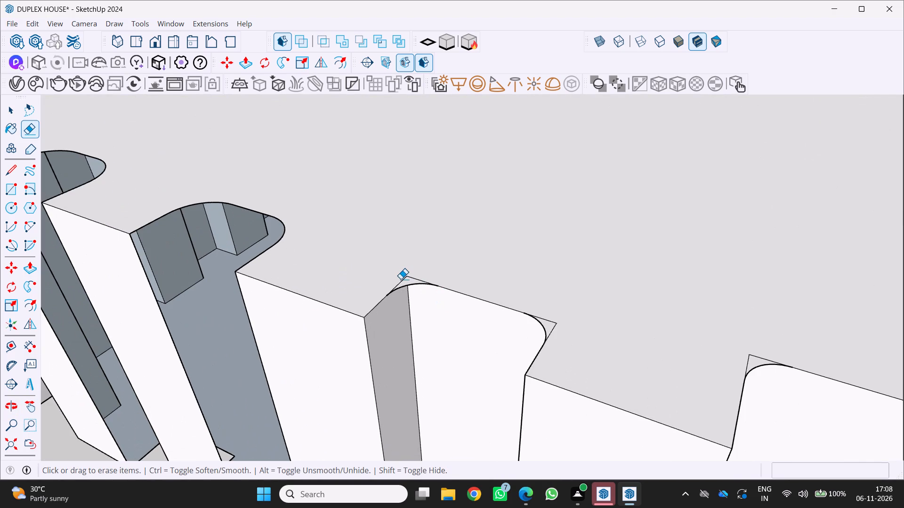
{"action": "left_click", "coordinate": [401, 280]}
{"action": "left_click_drag", "start_coordinate": [413, 279], "coordinate": [422, 278]}
Erase the leftover square-corner edges beyond the second notch's other arc, at the corner facing the first notch.
{"action": "scroll", "coordinate": [510, 303], "scroll_direction": "up", "scroll_amount": 3}
{"action": "middle_click_drag", "start_coordinate": [523, 308], "coordinate": [537, 307]}
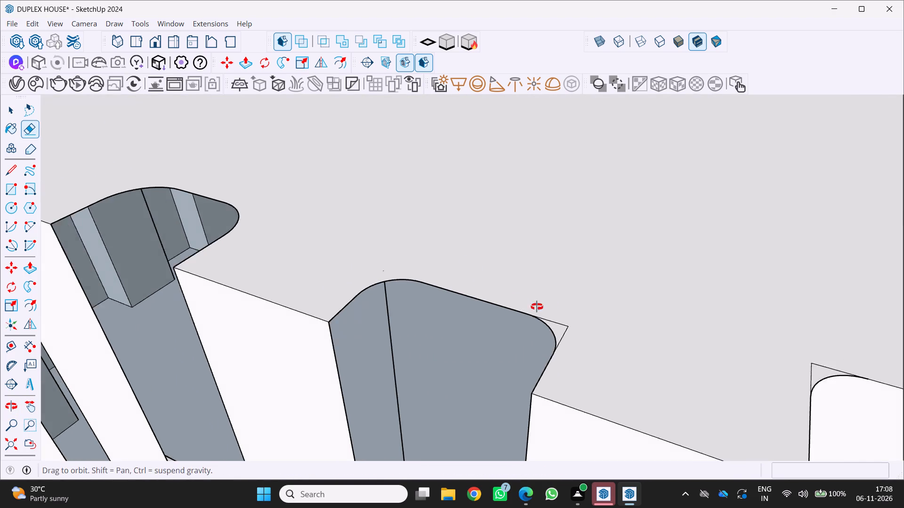
{"action": "middle_click", "coordinate": [541, 304]}
{"action": "middle_click_drag", "start_coordinate": [537, 307], "coordinate": [540, 305]}
{"action": "scroll", "coordinate": [573, 318], "scroll_direction": "up", "scroll_amount": 2}
{"action": "left_click_drag", "start_coordinate": [562, 325], "coordinate": [582, 313]}
{"action": "left_click_drag", "start_coordinate": [575, 331], "coordinate": [652, 314]}
Erase the second notch's vertical inner-corner edge on the side facing the third notch.
{"action": "scroll", "coordinate": [625, 319], "scroll_direction": "down", "scroll_amount": 2}
{"action": "middle_click_drag", "start_coordinate": [424, 327], "coordinate": [522, 286]}
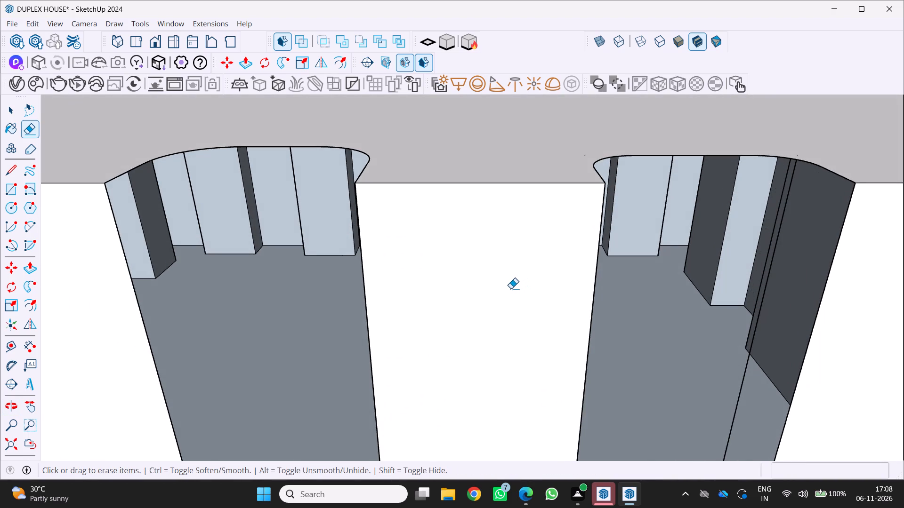
{"action": "scroll", "coordinate": [504, 291], "scroll_direction": "down", "scroll_amount": 5}
{"action": "middle_click_drag", "start_coordinate": [525, 308], "coordinate": [409, 292]}
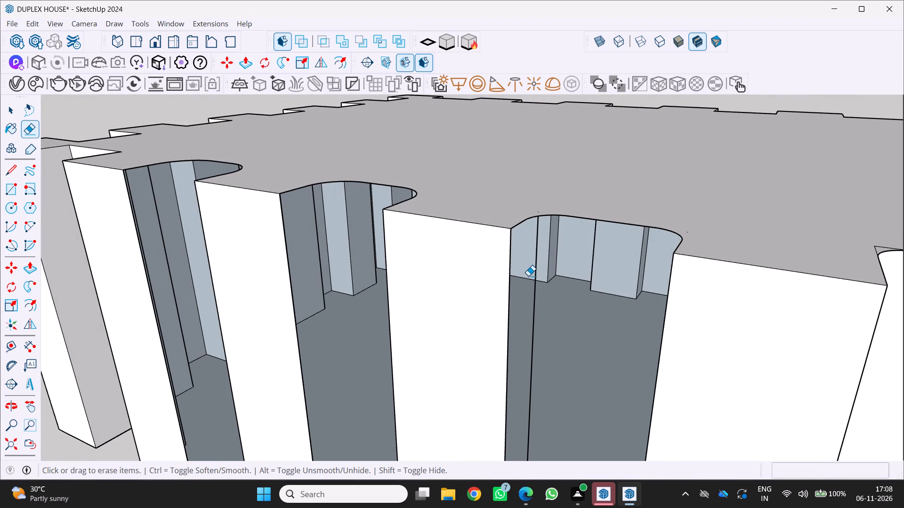
{"action": "left_click", "coordinate": [536, 270]}
Erase only the second notch's vertical inner-corner edge facing the first notch, undoing any removal of the faces behind it.
{"action": "scroll", "coordinate": [525, 275], "scroll_direction": "down", "scroll_amount": 5}
{"action": "middle_click_drag", "start_coordinate": [521, 282], "coordinate": [643, 281]}
{"action": "middle_click", "coordinate": [644, 281]}
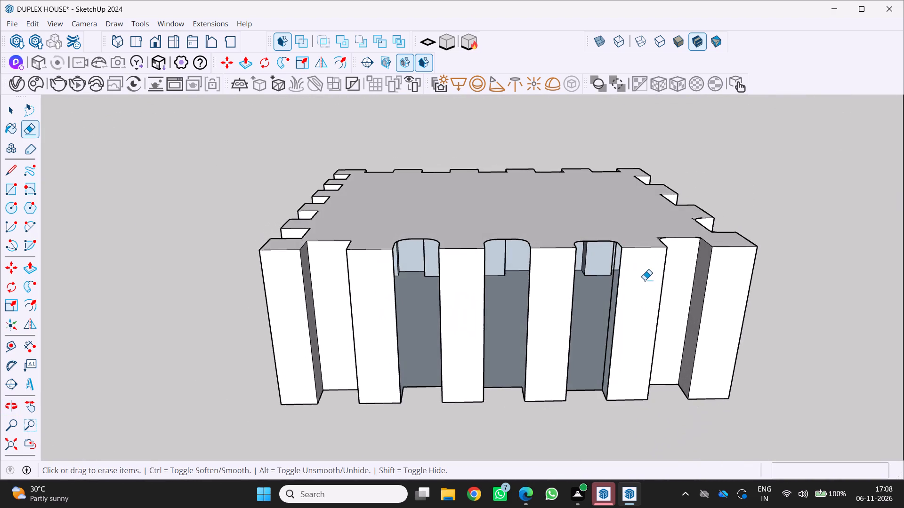
{"action": "scroll", "coordinate": [659, 280], "scroll_direction": "up", "scroll_amount": 6}
{"action": "middle_click_drag", "start_coordinate": [587, 285], "coordinate": [683, 281]}
{"action": "scroll", "coordinate": [683, 281], "scroll_direction": "up", "scroll_amount": 1}
{"action": "left_click", "coordinate": [685, 260]}
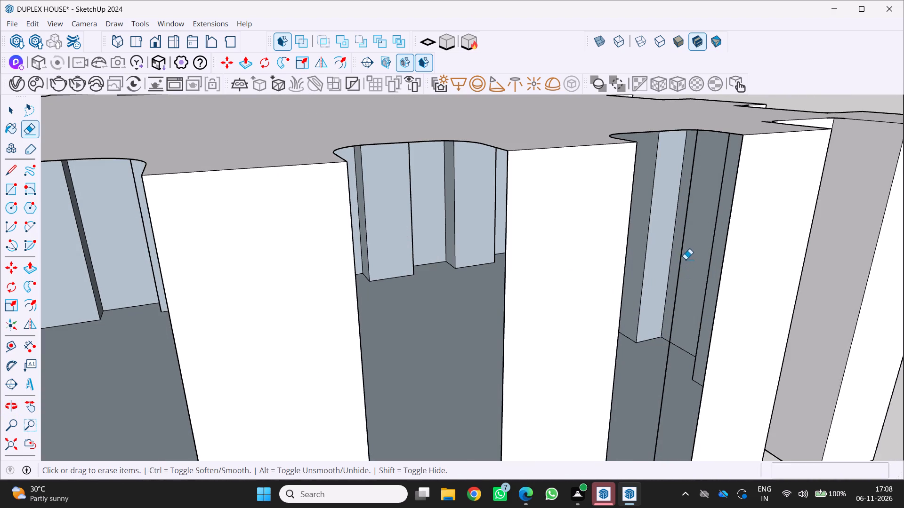
{"action": "left_click_drag", "start_coordinate": [673, 252], "coordinate": [678, 253]}
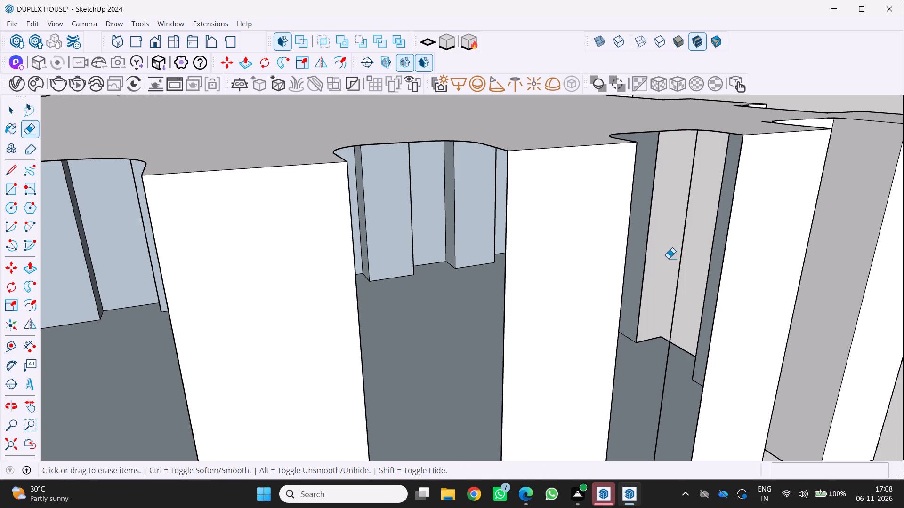
{"action": "key", "text": "ctrl+z"}
{"action": "left_click", "coordinate": [679, 271]}
Erase the leftover square-corner edges beyond the first notch's arc, at the corner facing the second notch.
{"action": "scroll", "coordinate": [652, 276], "scroll_direction": "down", "scroll_amount": 8}
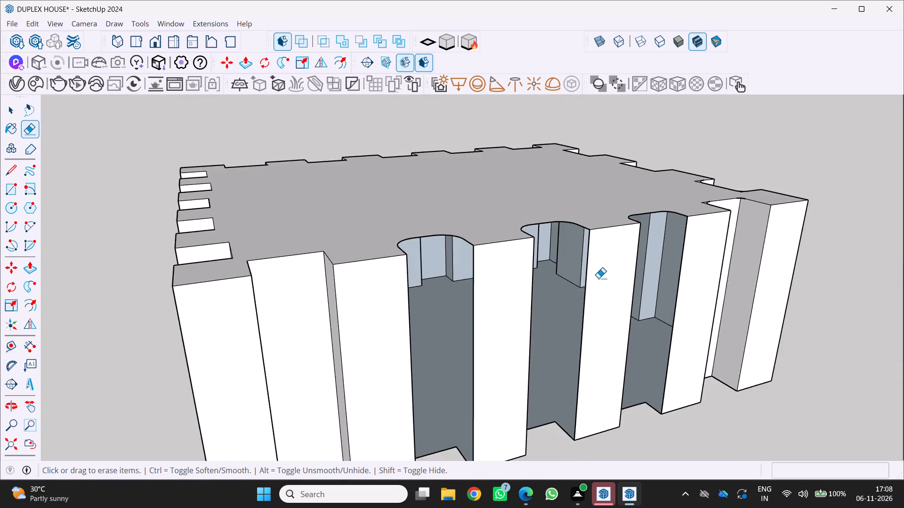
{"action": "scroll", "coordinate": [598, 278], "scroll_direction": "down", "scroll_amount": 2}
{"action": "scroll", "coordinate": [595, 278], "scroll_direction": "up", "scroll_amount": 1}
{"action": "middle_click_drag", "start_coordinate": [595, 278], "coordinate": [371, 291]}
{"action": "scroll", "coordinate": [372, 291], "scroll_direction": "down", "scroll_amount": 1}
{"action": "scroll", "coordinate": [549, 303], "scroll_direction": "up", "scroll_amount": 8}
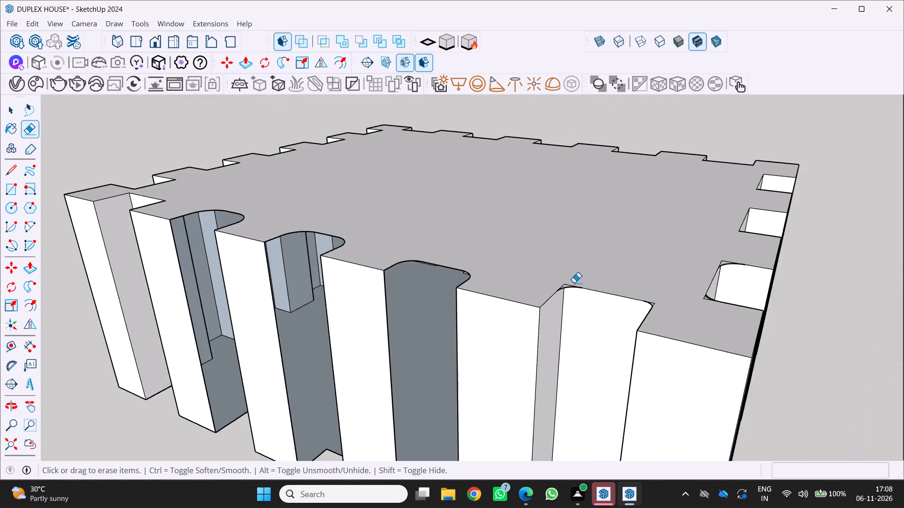
{"action": "scroll", "coordinate": [574, 283], "scroll_direction": "up", "scroll_amount": 17}
{"action": "left_click_drag", "start_coordinate": [534, 308], "coordinate": [591, 295]}
Erase the leftover square-corner edges beyond the first notch's other arc, at the corner nearest the block's end.
{"action": "scroll", "coordinate": [571, 292], "scroll_direction": "down", "scroll_amount": 17}
{"action": "scroll", "coordinate": [651, 308], "scroll_direction": "up", "scroll_amount": 3}
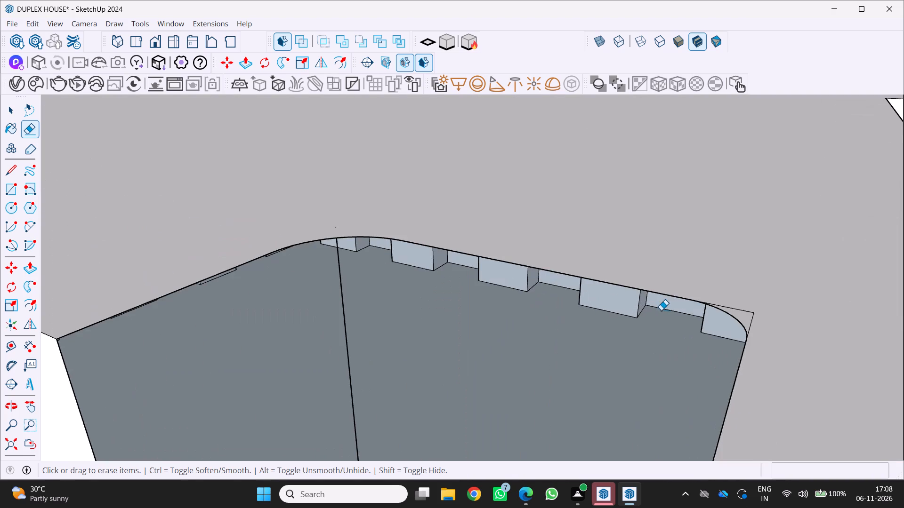
{"action": "scroll", "coordinate": [671, 327], "scroll_direction": "up", "scroll_amount": 4}
{"action": "scroll", "coordinate": [705, 304], "scroll_direction": "down", "scroll_amount": 11}
{"action": "scroll", "coordinate": [686, 320], "scroll_direction": "up", "scroll_amount": 4}
{"action": "middle_click_drag", "start_coordinate": [678, 316], "coordinate": [673, 318]}
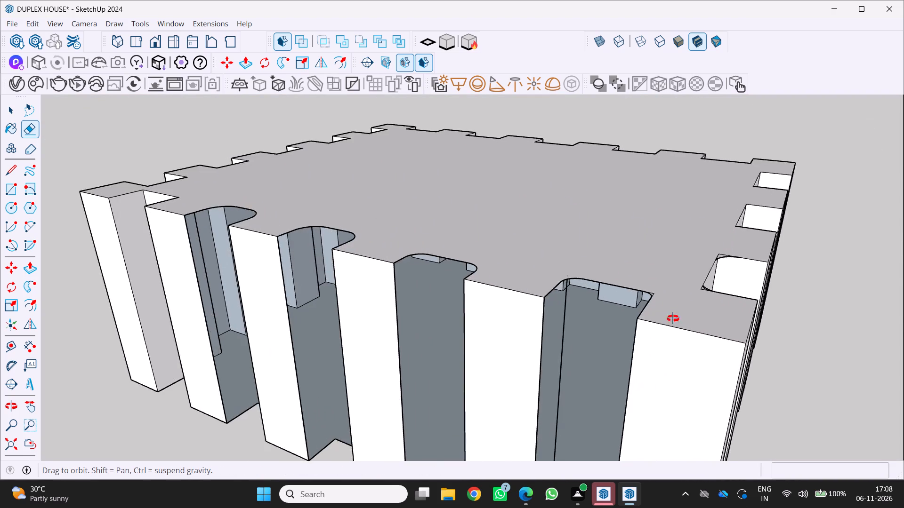
{"action": "middle_click_drag", "start_coordinate": [673, 318], "coordinate": [538, 331]}
{"action": "middle_click", "coordinate": [538, 331]}
{"action": "middle_click", "coordinate": [535, 332]}
{"action": "middle_click", "coordinate": [534, 333]}
{"action": "scroll", "coordinate": [539, 351], "scroll_direction": "up", "scroll_amount": 8}
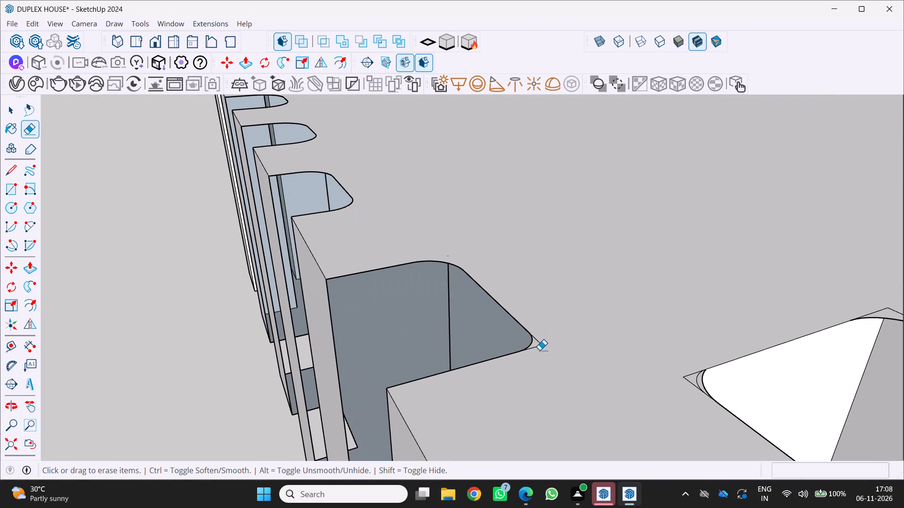
{"action": "left_click_drag", "start_coordinate": [540, 346], "coordinate": [550, 326]}
On the block's adjacent side, erase the nearest notch's leftover square-corner edges beyond the arc closest to the block's corner.
{"action": "scroll", "coordinate": [530, 350], "scroll_direction": "down", "scroll_amount": 17}
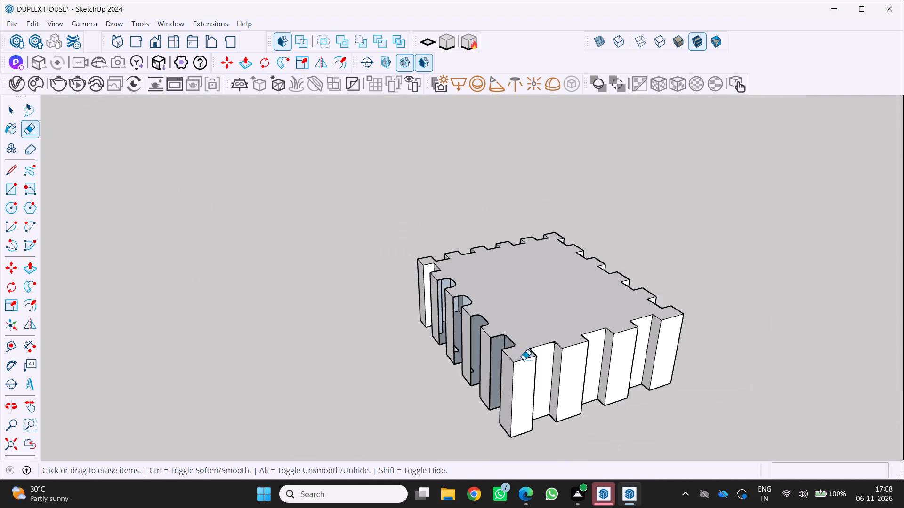
{"action": "middle_click_drag", "start_coordinate": [556, 373], "coordinate": [484, 377]}
{"action": "scroll", "coordinate": [556, 373], "scroll_direction": "up", "scroll_amount": 1}
{"action": "middle_click_drag", "start_coordinate": [480, 377], "coordinate": [463, 379]}
{"action": "middle_click_drag", "start_coordinate": [463, 379], "coordinate": [460, 373]}
{"action": "scroll", "coordinate": [476, 348], "scroll_direction": "up", "scroll_amount": 9}
{"action": "middle_click_drag", "start_coordinate": [476, 351], "coordinate": [413, 343]}
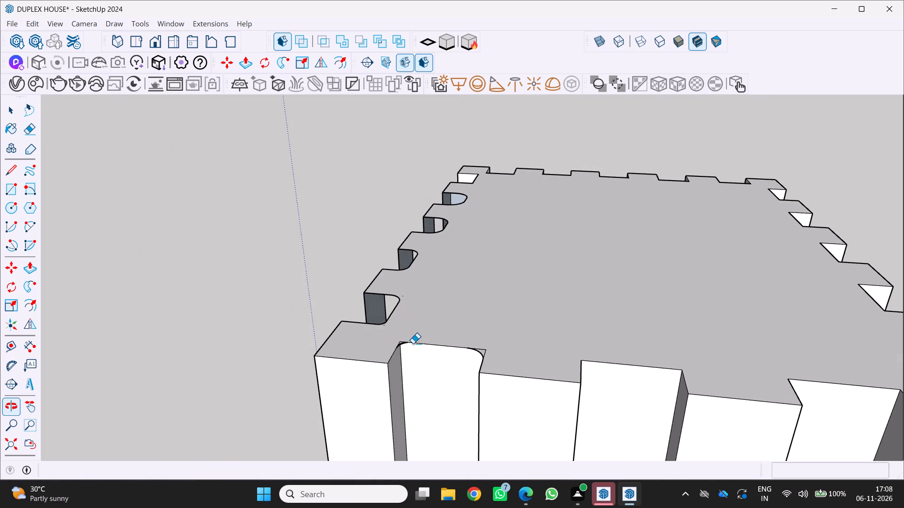
{"action": "scroll", "coordinate": [400, 348], "scroll_direction": "up", "scroll_amount": 5}
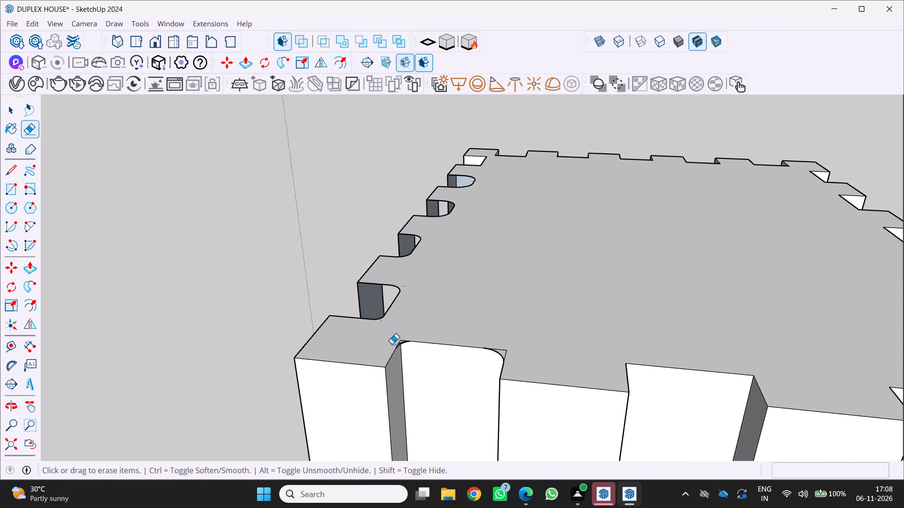
{"action": "scroll", "coordinate": [392, 344], "scroll_direction": "up", "scroll_amount": 17}
{"action": "left_click", "coordinate": [401, 342]}
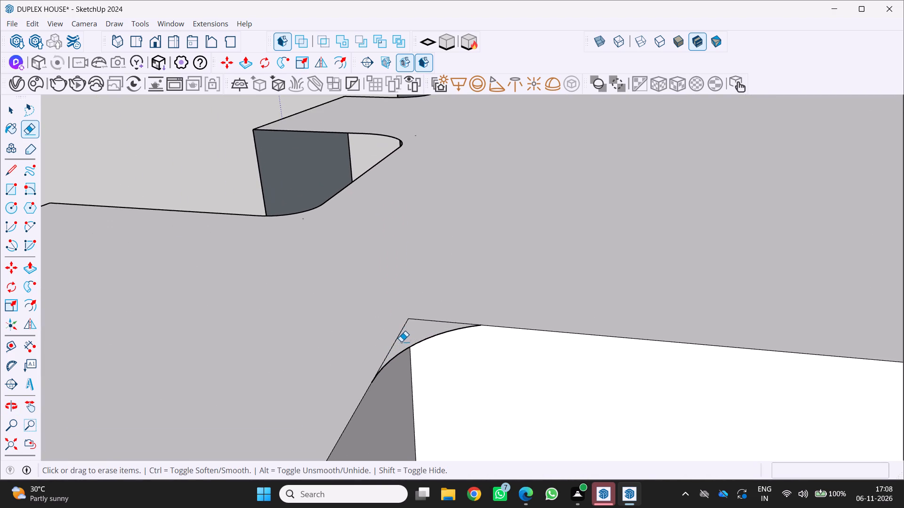
{"action": "left_click_drag", "start_coordinate": [401, 337], "coordinate": [400, 331]}
{"action": "left_click_drag", "start_coordinate": [428, 321], "coordinate": [445, 316]}
Erase the adjacent side's first notch's vertical inner-corner edge nearest the block's corner.
{"action": "scroll", "coordinate": [440, 316], "scroll_direction": "down", "scroll_amount": 2}
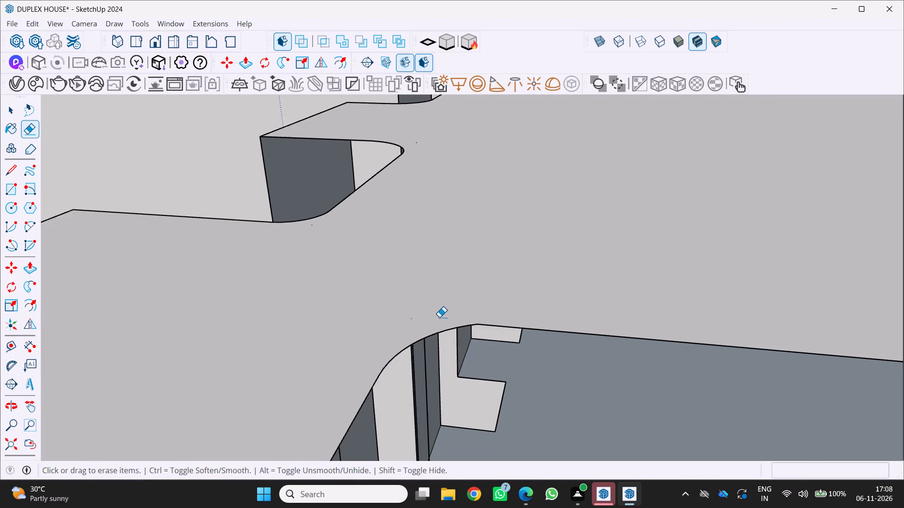
{"action": "scroll", "coordinate": [439, 317], "scroll_direction": "down", "scroll_amount": 19}
{"action": "middle_click_drag", "start_coordinate": [472, 331], "coordinate": [445, 316]}
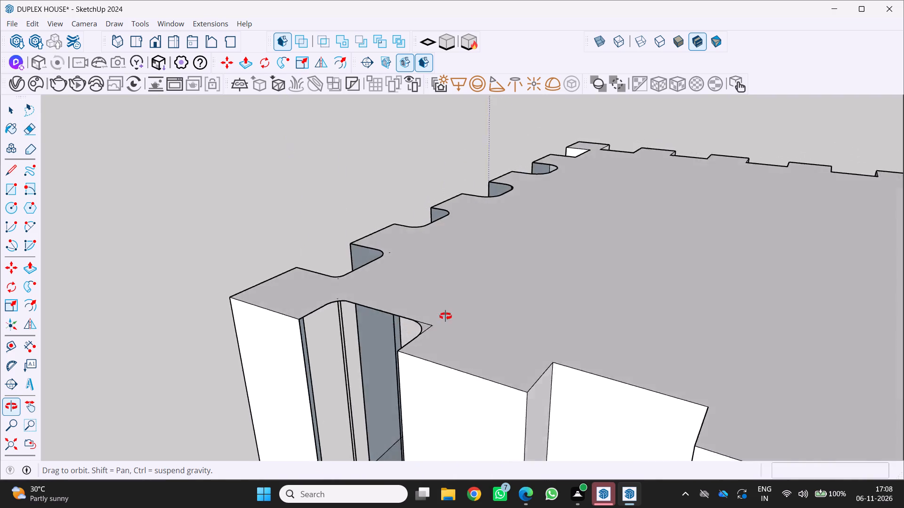
{"action": "middle_click_drag", "start_coordinate": [445, 316], "coordinate": [476, 301]}
{"action": "scroll", "coordinate": [431, 350], "scroll_direction": "up", "scroll_amount": 2}
{"action": "middle_click_drag", "start_coordinate": [431, 350], "coordinate": [382, 343]}
{"action": "scroll", "coordinate": [392, 341], "scroll_direction": "up", "scroll_amount": 3}
{"action": "middle_click_drag", "start_coordinate": [398, 337], "coordinate": [382, 341]}
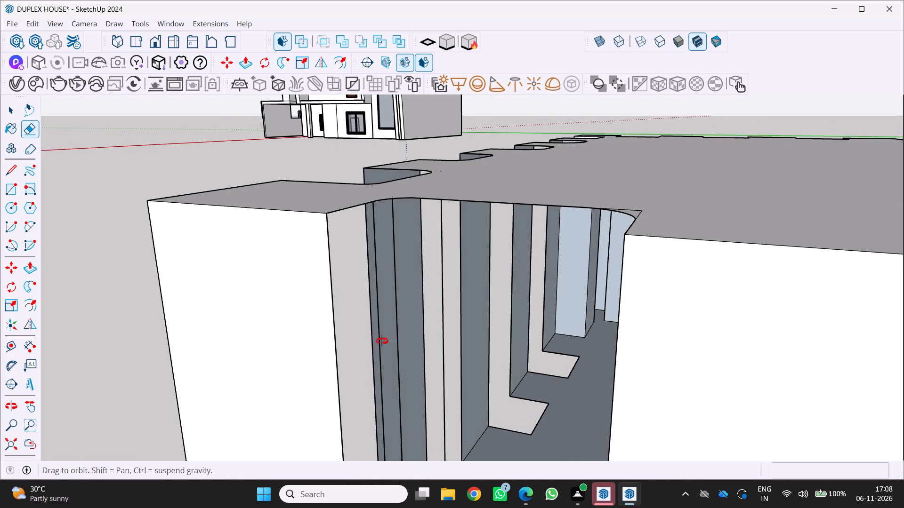
{"action": "middle_click_drag", "start_coordinate": [382, 341], "coordinate": [339, 341]}
{"action": "left_click_drag", "start_coordinate": [379, 327], "coordinate": [364, 312]}
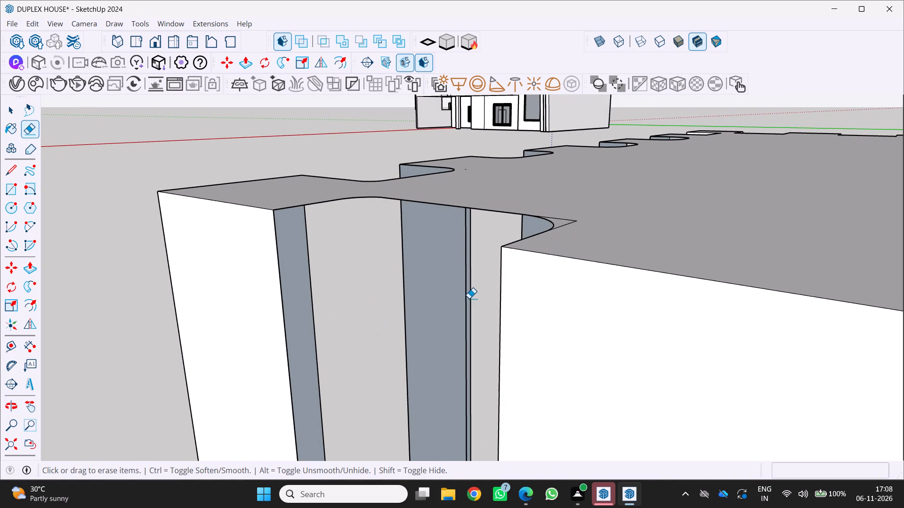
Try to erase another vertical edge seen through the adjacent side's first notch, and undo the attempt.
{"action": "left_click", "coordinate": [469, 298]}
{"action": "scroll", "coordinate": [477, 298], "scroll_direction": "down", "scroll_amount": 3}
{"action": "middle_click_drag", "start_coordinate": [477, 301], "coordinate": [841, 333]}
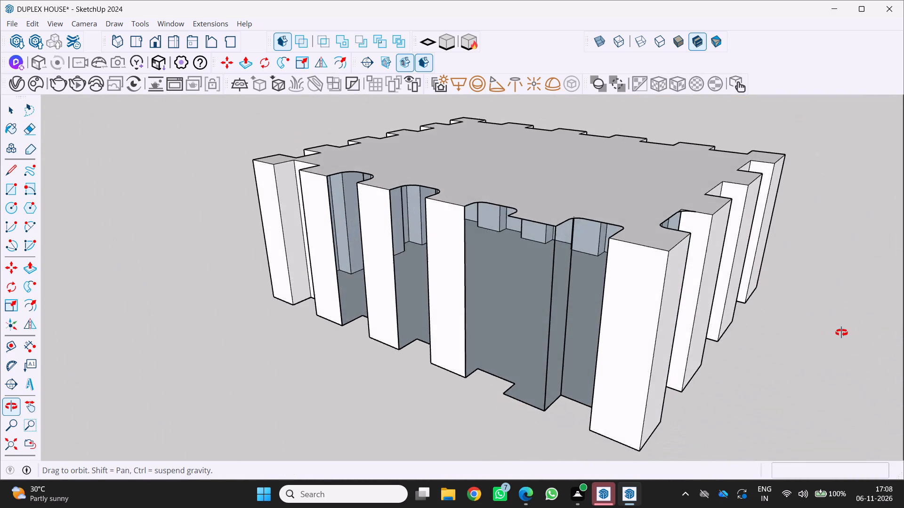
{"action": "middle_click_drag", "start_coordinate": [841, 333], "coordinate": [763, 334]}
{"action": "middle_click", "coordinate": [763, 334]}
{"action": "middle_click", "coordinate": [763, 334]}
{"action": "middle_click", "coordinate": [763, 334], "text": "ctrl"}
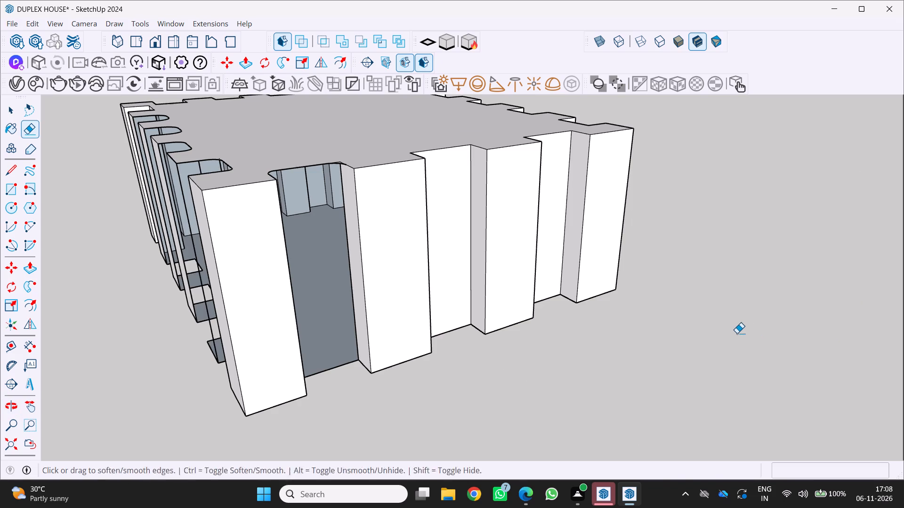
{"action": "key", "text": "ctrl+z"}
Back on the original side, erase the first notch's vertical inner-corner edge facing the second notch.
{"action": "middle_click_drag", "start_coordinate": [672, 332], "coordinate": [831, 324]}
{"action": "middle_click", "coordinate": [831, 324]}
{"action": "middle_click_drag", "start_coordinate": [831, 324], "coordinate": [822, 325]}
{"action": "scroll", "coordinate": [605, 344], "scroll_direction": "down", "scroll_amount": 8}
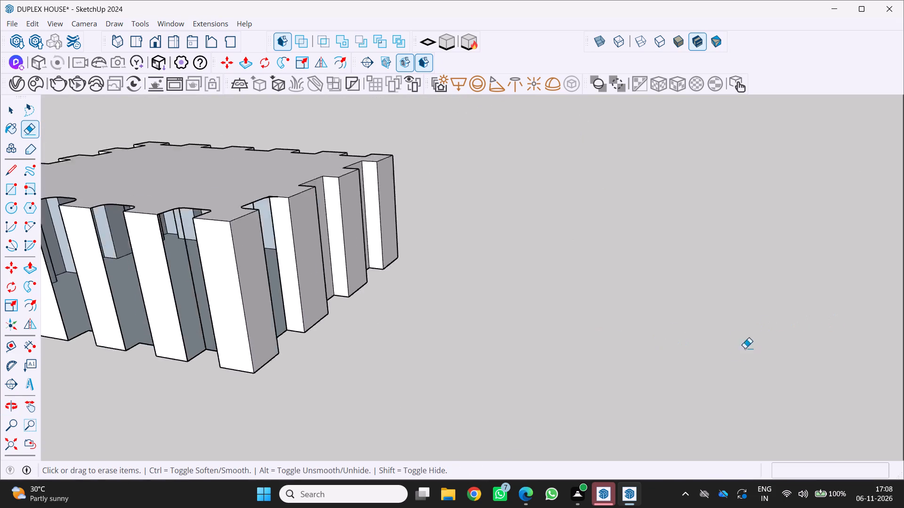
{"action": "scroll", "coordinate": [745, 348], "scroll_direction": "down", "scroll_amount": 2}
{"action": "scroll", "coordinate": [377, 326], "scroll_direction": "up", "scroll_amount": 5}
{"action": "left_click", "coordinate": [316, 277]}
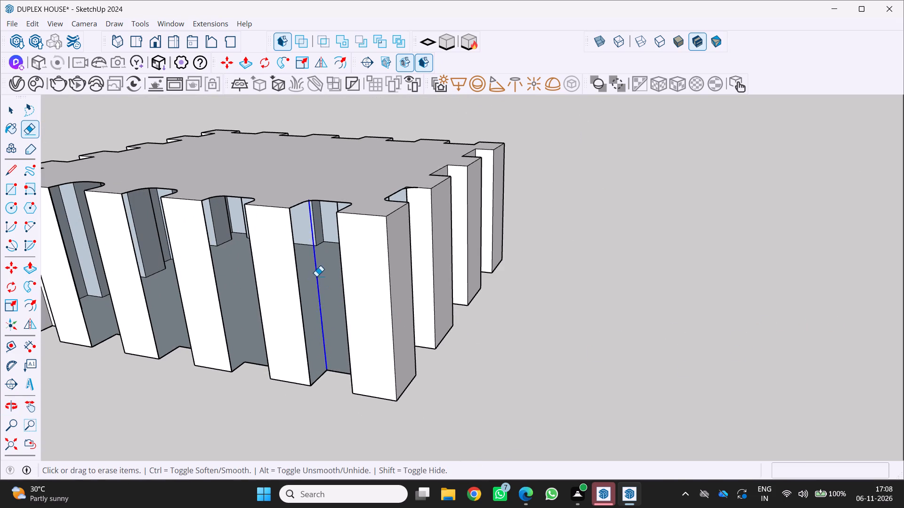
Erase the leftover square-corner edges at the adjacent side's first notch, beyond the arc farther from the block's corner.
{"action": "scroll", "coordinate": [332, 290], "scroll_direction": "down", "scroll_amount": 9}
{"action": "middle_click_drag", "start_coordinate": [361, 314], "coordinate": [175, 337]}
{"action": "scroll", "coordinate": [427, 247], "scroll_direction": "up", "scroll_amount": 4}
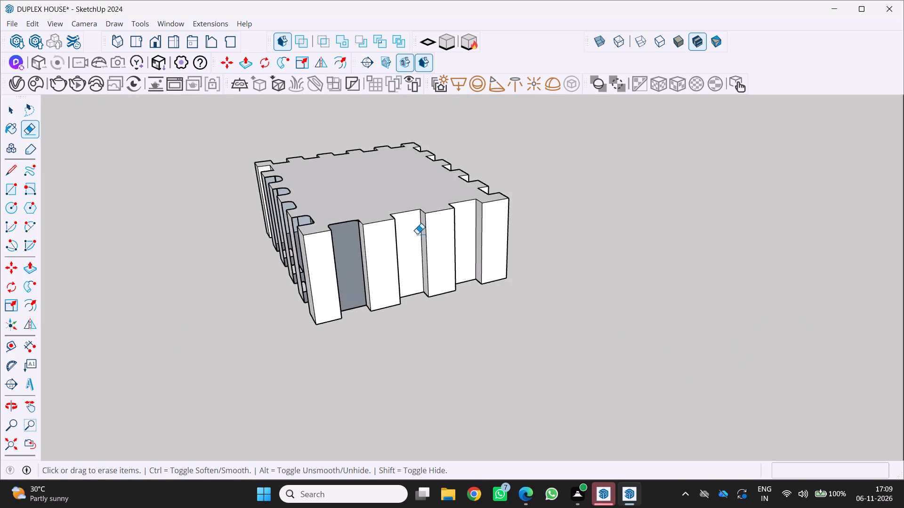
{"action": "middle_click_drag", "start_coordinate": [411, 235], "coordinate": [265, 262]}
{"action": "scroll", "coordinate": [268, 262], "scroll_direction": "up", "scroll_amount": 5}
{"action": "middle_click_drag", "start_coordinate": [329, 223], "coordinate": [235, 236]}
{"action": "middle_click", "coordinate": [235, 236]}
{"action": "middle_click", "coordinate": [234, 234]}
{"action": "scroll", "coordinate": [339, 192], "scroll_direction": "up", "scroll_amount": 4}
{"action": "middle_click_drag", "start_coordinate": [307, 198], "coordinate": [461, 235]}
{"action": "middle_click", "coordinate": [461, 235]}
{"action": "scroll", "coordinate": [441, 179], "scroll_direction": "up", "scroll_amount": 6}
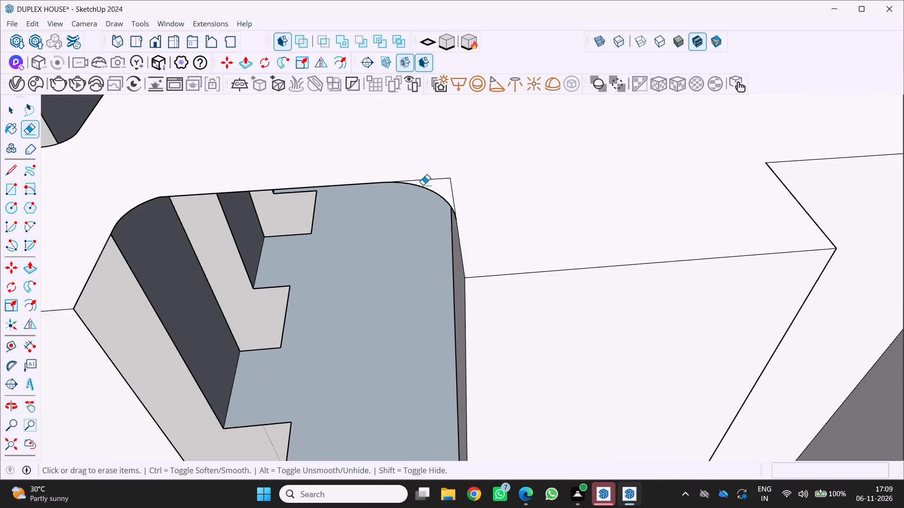
{"action": "scroll", "coordinate": [425, 185], "scroll_direction": "up", "scroll_amount": 3}
{"action": "left_click_drag", "start_coordinate": [427, 176], "coordinate": [431, 179]}
{"action": "left_click", "coordinate": [463, 193]}
{"action": "scroll", "coordinate": [460, 191], "scroll_direction": "down", "scroll_amount": 8}
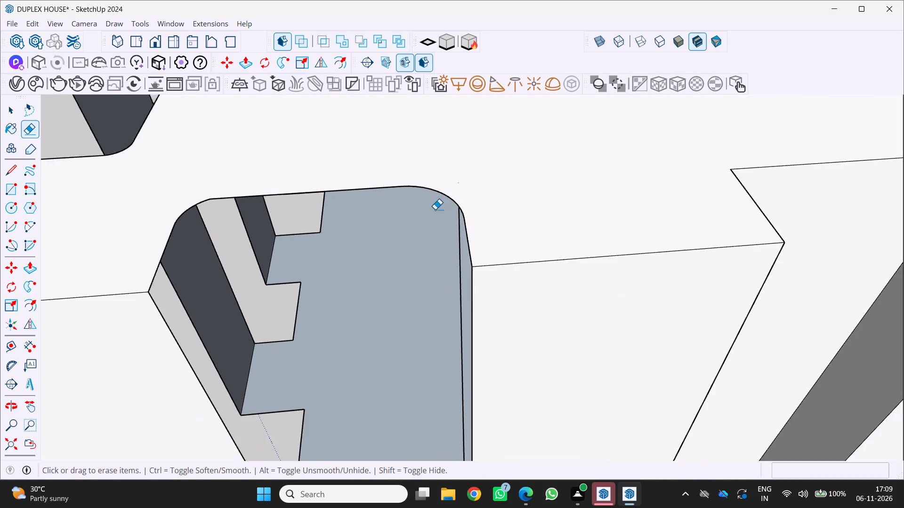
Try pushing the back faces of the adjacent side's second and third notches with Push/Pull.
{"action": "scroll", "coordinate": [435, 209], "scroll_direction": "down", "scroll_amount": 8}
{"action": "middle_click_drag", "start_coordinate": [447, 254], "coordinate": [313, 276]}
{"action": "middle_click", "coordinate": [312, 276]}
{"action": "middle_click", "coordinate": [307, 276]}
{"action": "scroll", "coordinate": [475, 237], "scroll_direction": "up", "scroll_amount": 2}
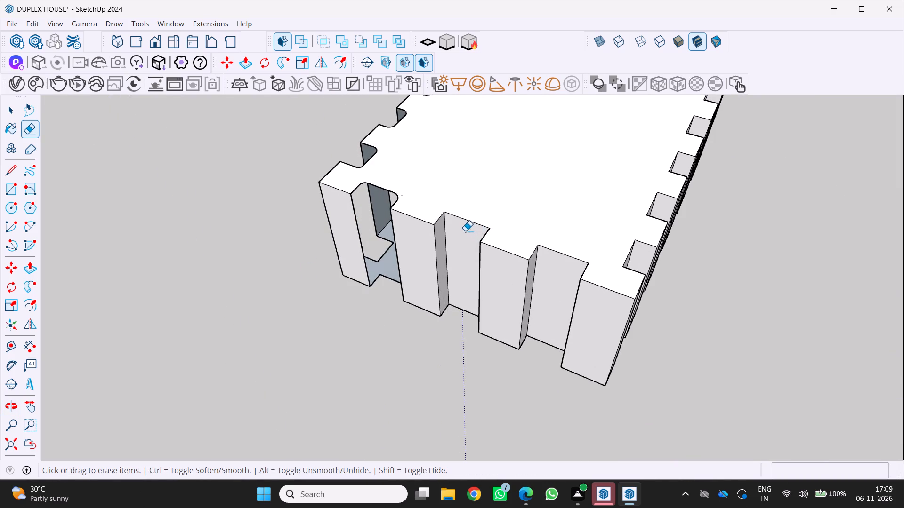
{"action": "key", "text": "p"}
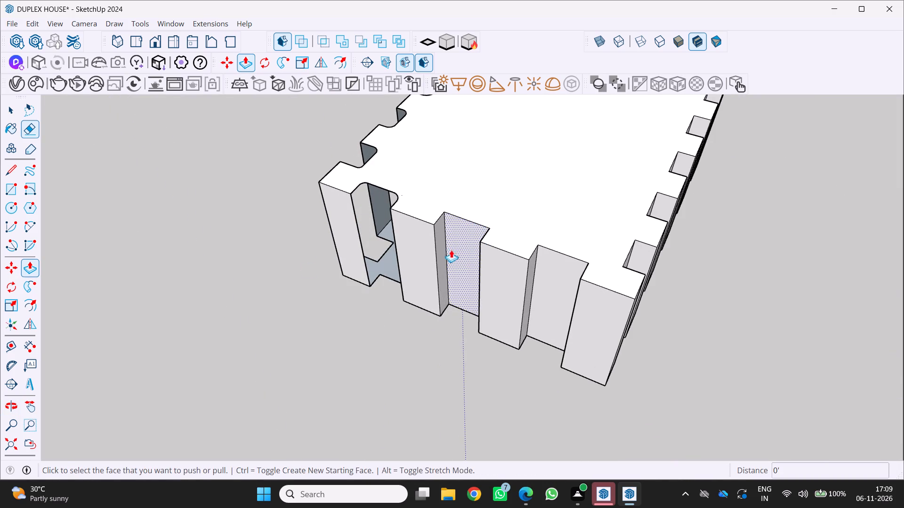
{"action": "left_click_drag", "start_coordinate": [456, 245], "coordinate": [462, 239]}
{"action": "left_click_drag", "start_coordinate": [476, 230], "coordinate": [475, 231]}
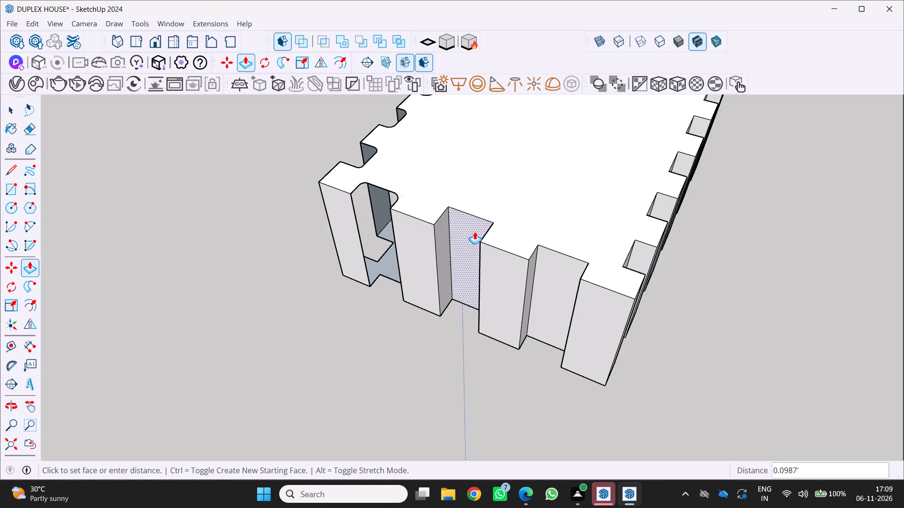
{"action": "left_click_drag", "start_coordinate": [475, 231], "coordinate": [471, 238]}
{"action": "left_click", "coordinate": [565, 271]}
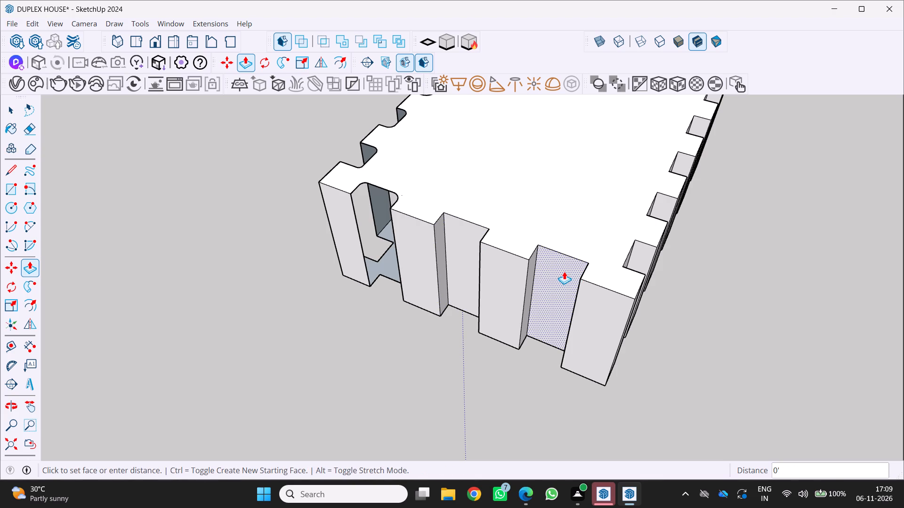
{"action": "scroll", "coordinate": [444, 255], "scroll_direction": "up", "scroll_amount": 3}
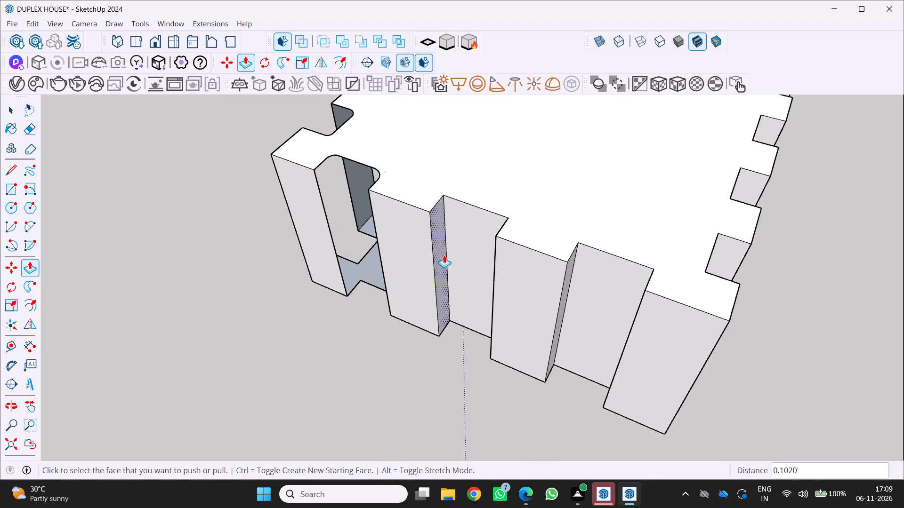
Round both inner corners of the adjacent side's second notch with tangent two-point arcs of about 0.46' radius on the top face.
{"action": "middle_click_drag", "start_coordinate": [444, 254], "coordinate": [514, 276]}
{"action": "middle_click", "coordinate": [514, 276]}
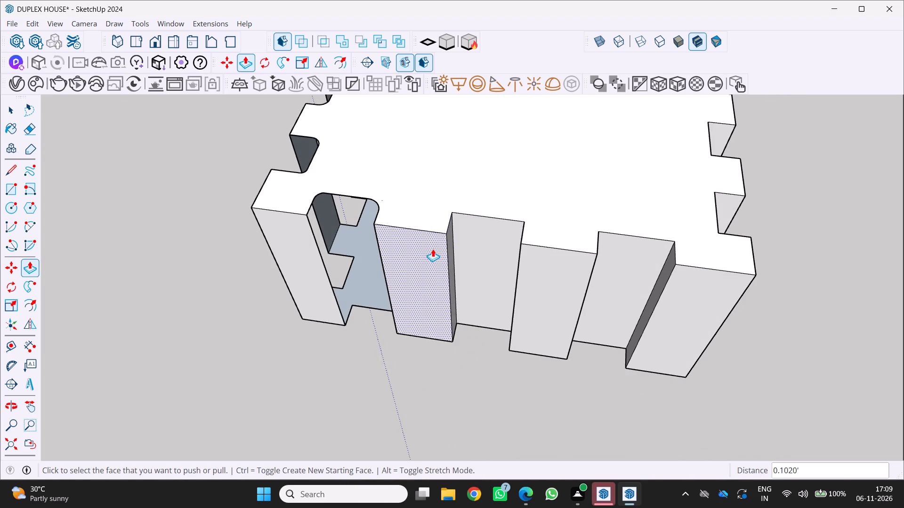
{"action": "key", "text": "a"}
{"action": "scroll", "coordinate": [473, 217], "scroll_direction": "up", "scroll_amount": 2}
{"action": "left_click", "coordinate": [443, 221]}
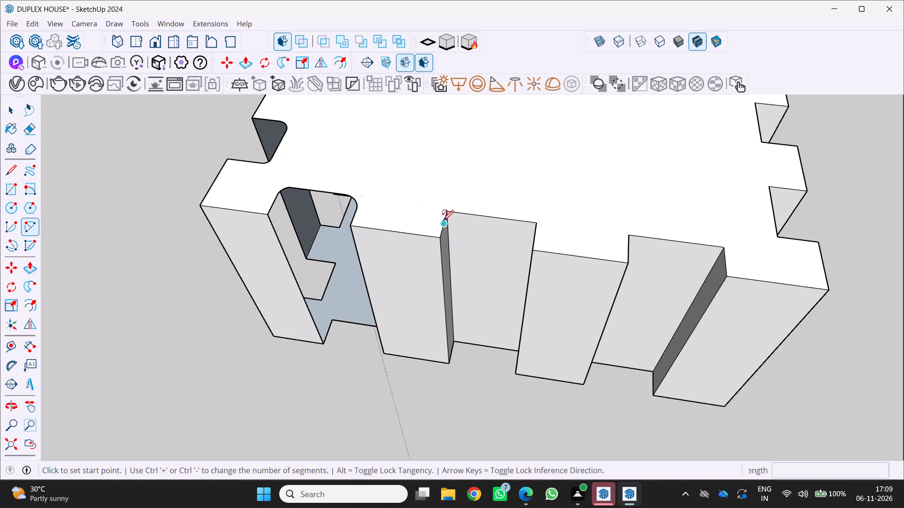
{"action": "left_click", "coordinate": [466, 213]}
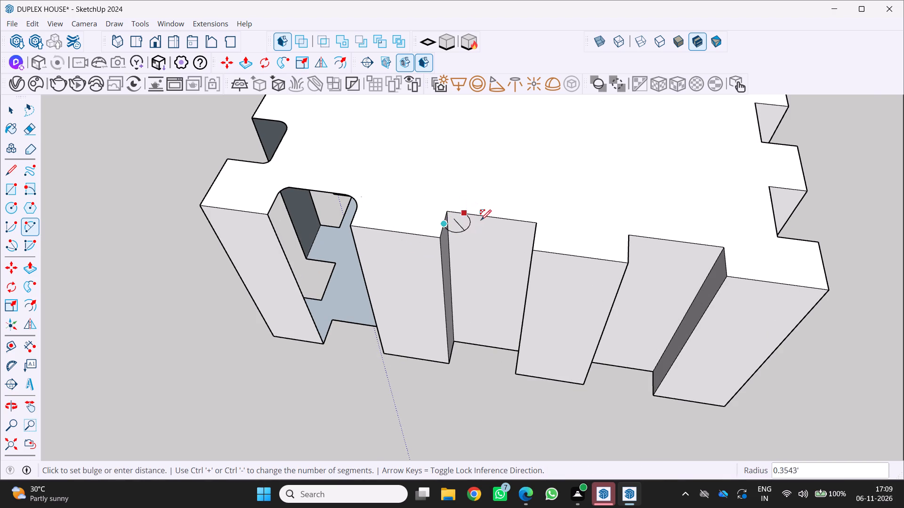
{"action": "scroll", "coordinate": [462, 213], "scroll_direction": "up", "scroll_amount": 4}
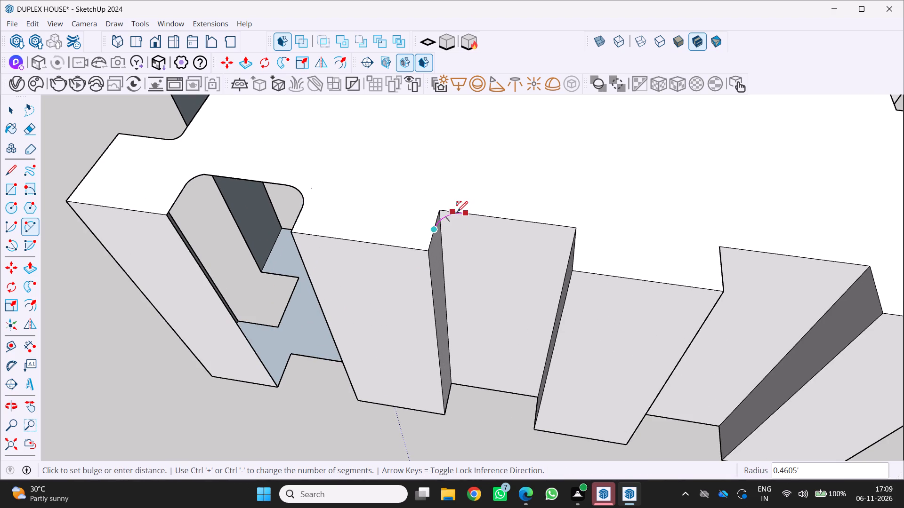
{"action": "double_click", "coordinate": [457, 212]}
{"action": "scroll", "coordinate": [574, 235], "scroll_direction": "up", "scroll_amount": 1}
{"action": "left_click", "coordinate": [550, 223]}
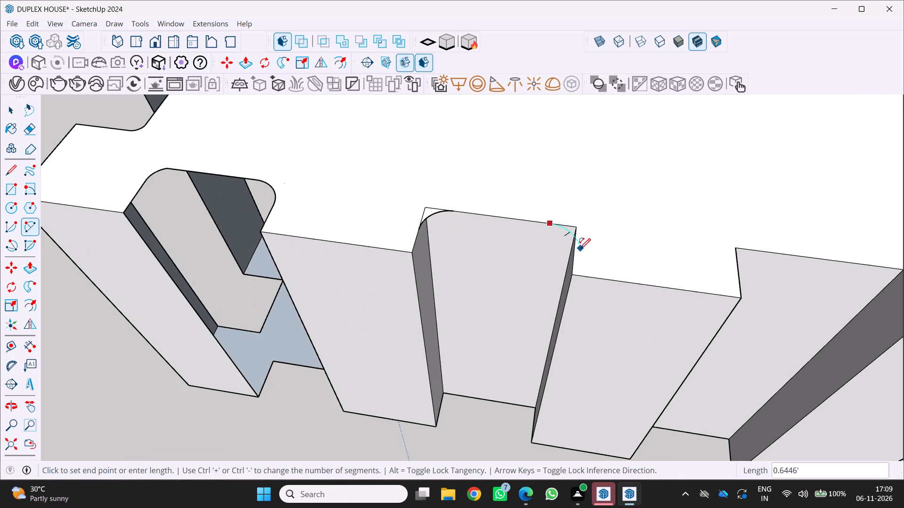
{"action": "double_click", "coordinate": [575, 246]}
{"action": "scroll", "coordinate": [428, 218], "scroll_direction": "up", "scroll_amount": 1}
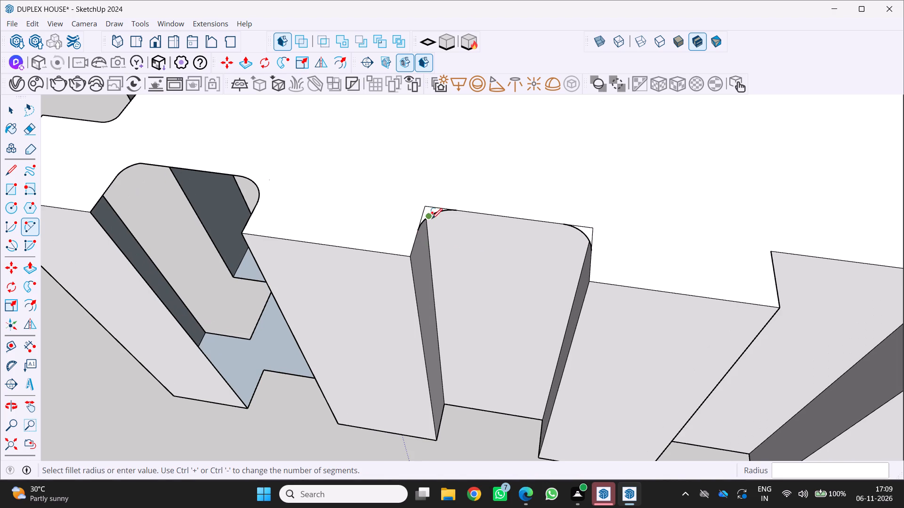
Erase the leftover square-corner edges beyond both arcs of the adjacent side's second notch.
{"action": "key", "text": "e"}
{"action": "scroll", "coordinate": [440, 215], "scroll_direction": "up", "scroll_amount": 3}
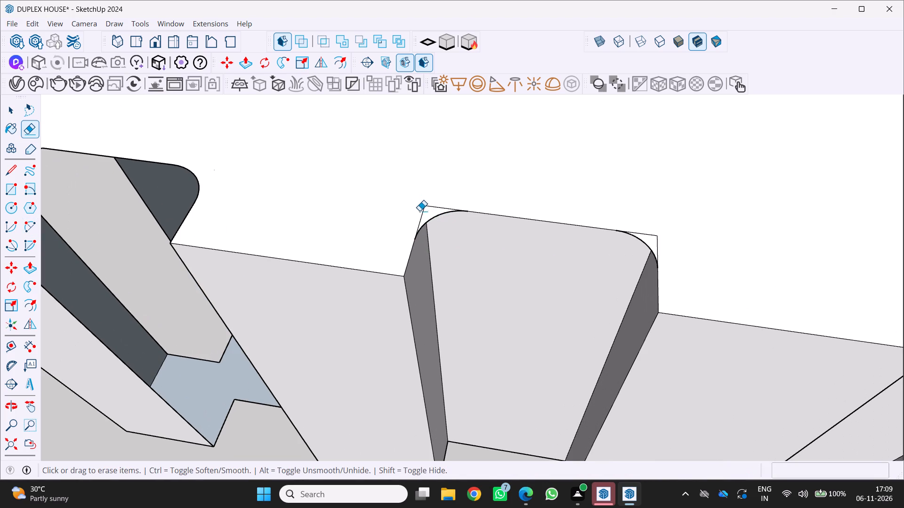
{"action": "left_click_drag", "start_coordinate": [420, 212], "coordinate": [448, 205]}
{"action": "left_click_drag", "start_coordinate": [642, 224], "coordinate": [683, 254]}
Erase the adjacent side's second notch's vertical inner-corner edge nearest the third notch.
{"action": "scroll", "coordinate": [622, 235], "scroll_direction": "down", "scroll_amount": 7}
{"action": "middle_click_drag", "start_coordinate": [559, 263], "coordinate": [500, 198]}
{"action": "scroll", "coordinate": [530, 236], "scroll_direction": "up", "scroll_amount": 3}
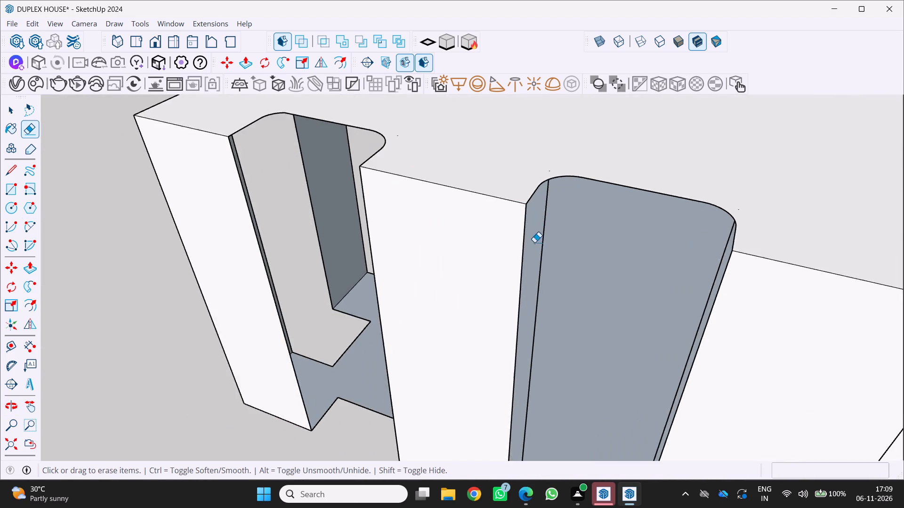
{"action": "scroll", "coordinate": [534, 242], "scroll_direction": "up", "scroll_amount": 2}
{"action": "middle_click_drag", "start_coordinate": [538, 246], "coordinate": [479, 229]}
{"action": "middle_click", "coordinate": [479, 229]}
{"action": "middle_click", "coordinate": [479, 229]}
{"action": "scroll", "coordinate": [481, 224], "scroll_direction": "down", "scroll_amount": 10}
{"action": "middle_click_drag", "start_coordinate": [518, 274], "coordinate": [662, 209]}
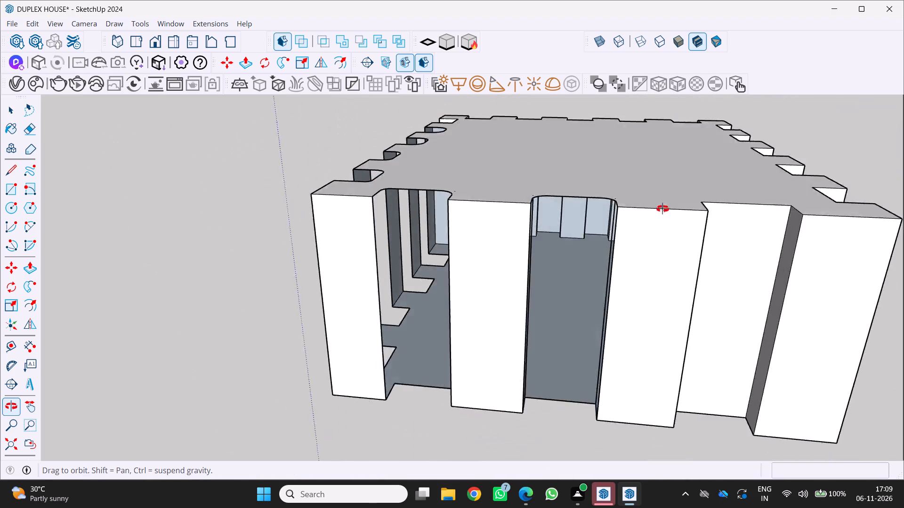
{"action": "middle_click_drag", "start_coordinate": [662, 209], "coordinate": [688, 188]}
{"action": "scroll", "coordinate": [659, 225], "scroll_direction": "up", "scroll_amount": 7}
{"action": "left_click", "coordinate": [604, 240]}
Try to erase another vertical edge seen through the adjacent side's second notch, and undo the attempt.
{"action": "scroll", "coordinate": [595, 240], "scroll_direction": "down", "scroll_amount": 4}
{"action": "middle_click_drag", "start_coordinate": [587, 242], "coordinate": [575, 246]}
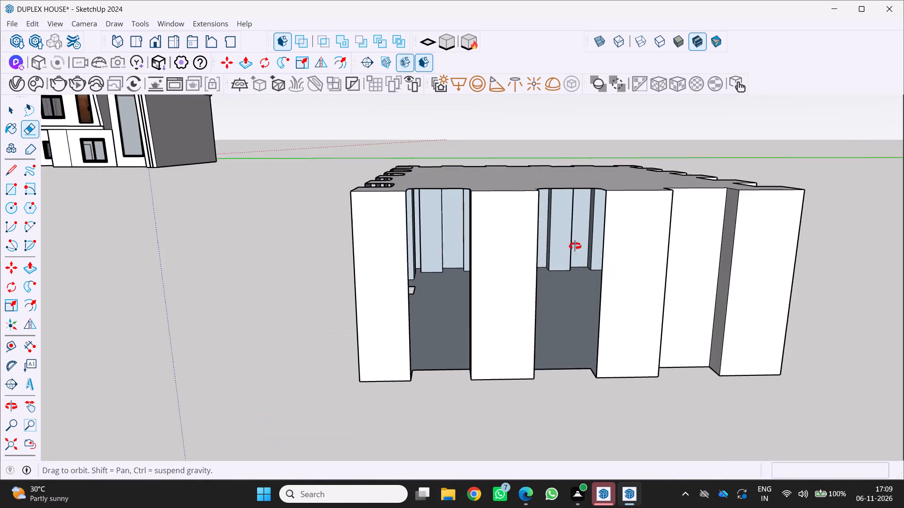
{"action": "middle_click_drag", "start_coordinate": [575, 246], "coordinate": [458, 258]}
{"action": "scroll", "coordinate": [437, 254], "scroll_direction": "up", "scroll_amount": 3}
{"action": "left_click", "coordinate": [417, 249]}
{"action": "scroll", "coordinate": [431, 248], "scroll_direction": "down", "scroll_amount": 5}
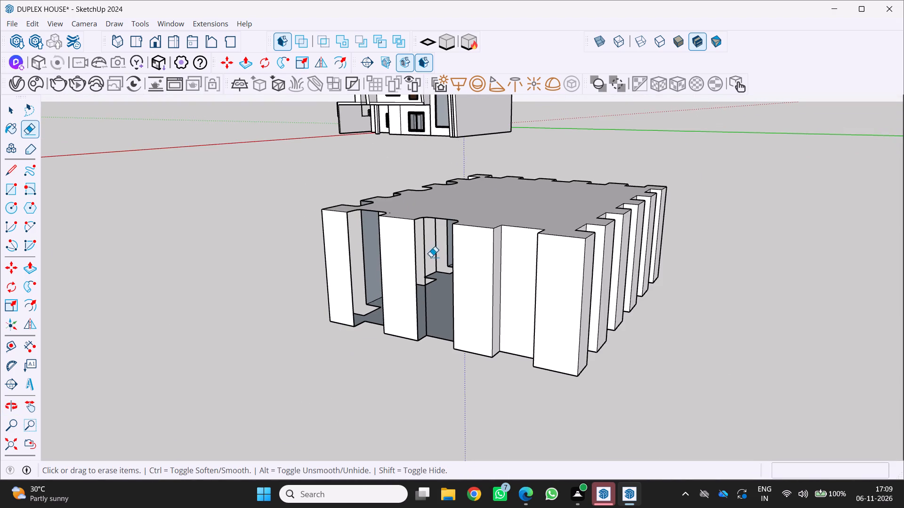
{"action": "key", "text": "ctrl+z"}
Erase the adjacent side's second notch's vertical inner-corner edge nearest the first notch.
{"action": "scroll", "coordinate": [431, 262], "scroll_direction": "up", "scroll_amount": 7}
{"action": "middle_click_drag", "start_coordinate": [413, 265], "coordinate": [403, 272]}
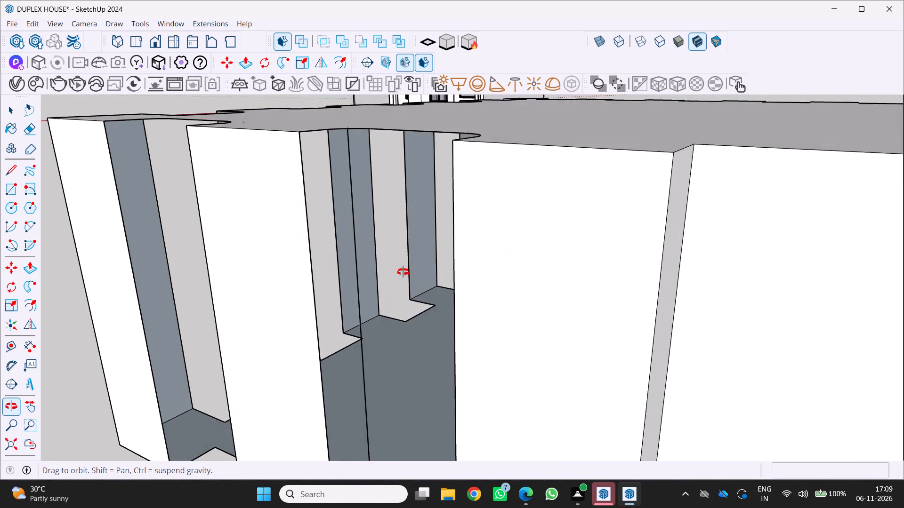
{"action": "middle_click_drag", "start_coordinate": [403, 272], "coordinate": [403, 274]}
{"action": "scroll", "coordinate": [440, 259], "scroll_direction": "down", "scroll_amount": 6}
{"action": "middle_click_drag", "start_coordinate": [494, 232], "coordinate": [612, 209]}
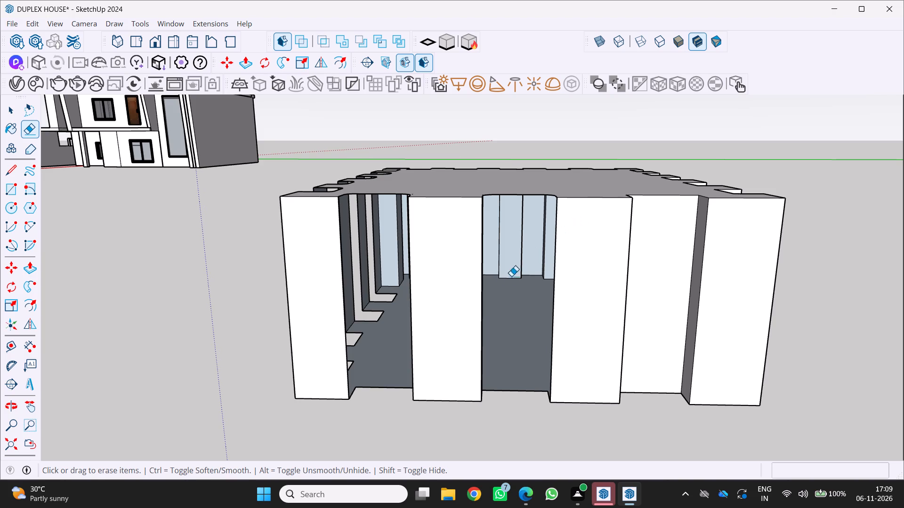
{"action": "scroll", "coordinate": [467, 307], "scroll_direction": "up", "scroll_amount": 3}
{"action": "middle_click", "coordinate": [476, 303]}
{"action": "middle_click", "coordinate": [476, 303]}
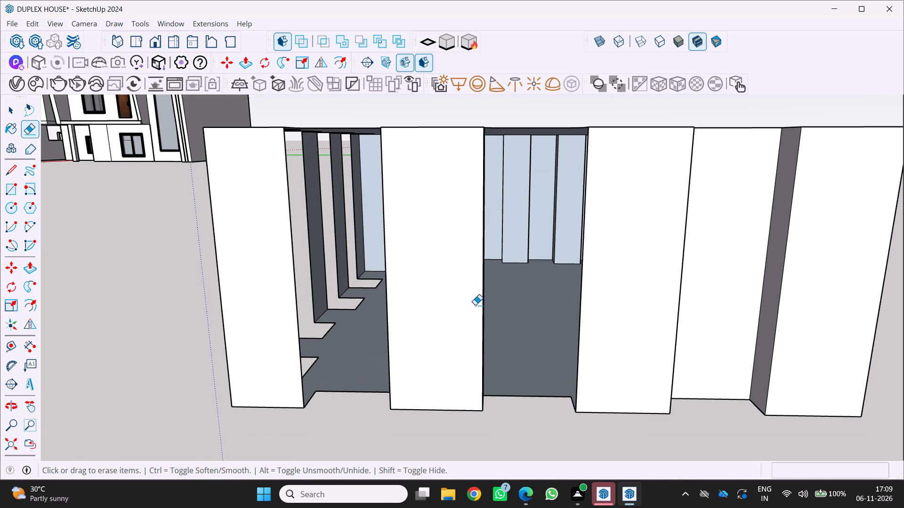
{"action": "middle_click_drag", "start_coordinate": [478, 305], "coordinate": [398, 336]}
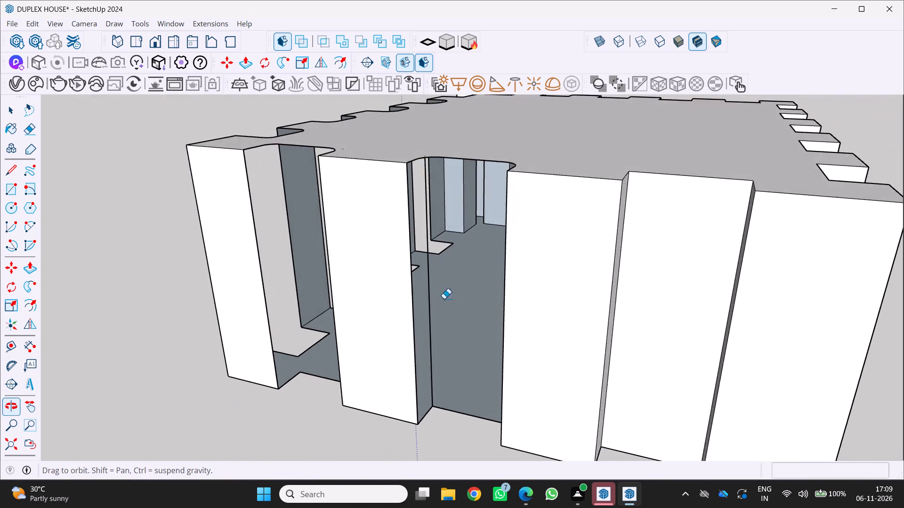
{"action": "scroll", "coordinate": [460, 276], "scroll_direction": "up", "scroll_amount": 4}
{"action": "scroll", "coordinate": [529, 304], "scroll_direction": "down", "scroll_amount": 4}
{"action": "scroll", "coordinate": [472, 276], "scroll_direction": "up", "scroll_amount": 3}
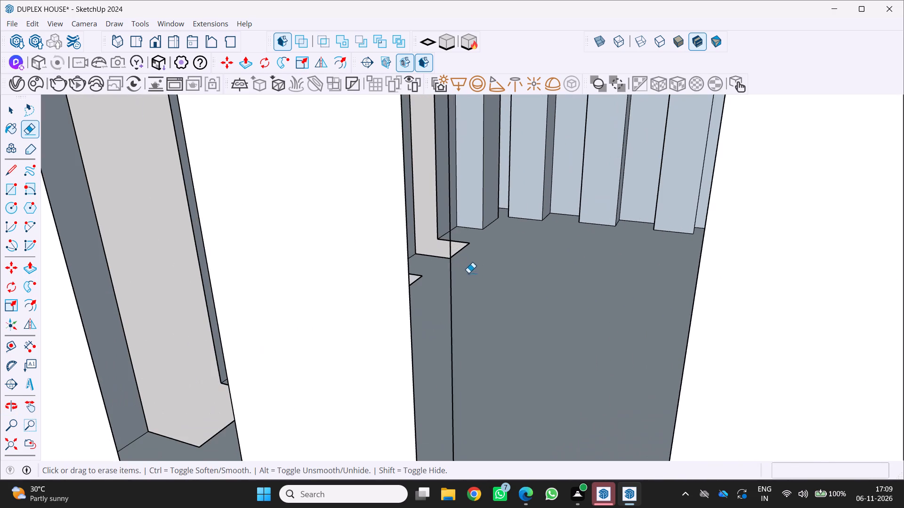
{"action": "left_click_drag", "start_coordinate": [439, 270], "coordinate": [480, 268]}
Round both inner corners of the adjacent side's third notch with two-point arcs about 0.65' across on the top face.
{"action": "scroll", "coordinate": [446, 274], "scroll_direction": "down", "scroll_amount": 5}
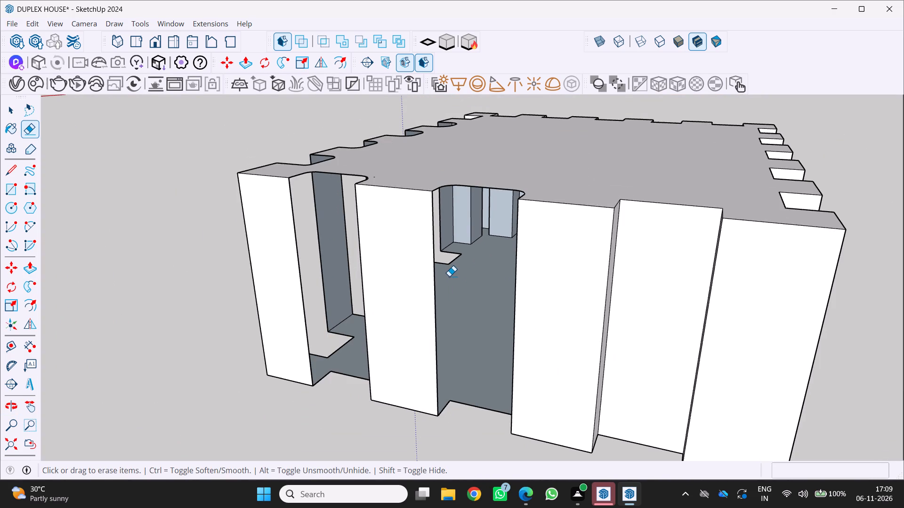
{"action": "scroll", "coordinate": [451, 276], "scroll_direction": "down", "scroll_amount": 4}
{"action": "middle_click_drag", "start_coordinate": [476, 293], "coordinate": [528, 290]}
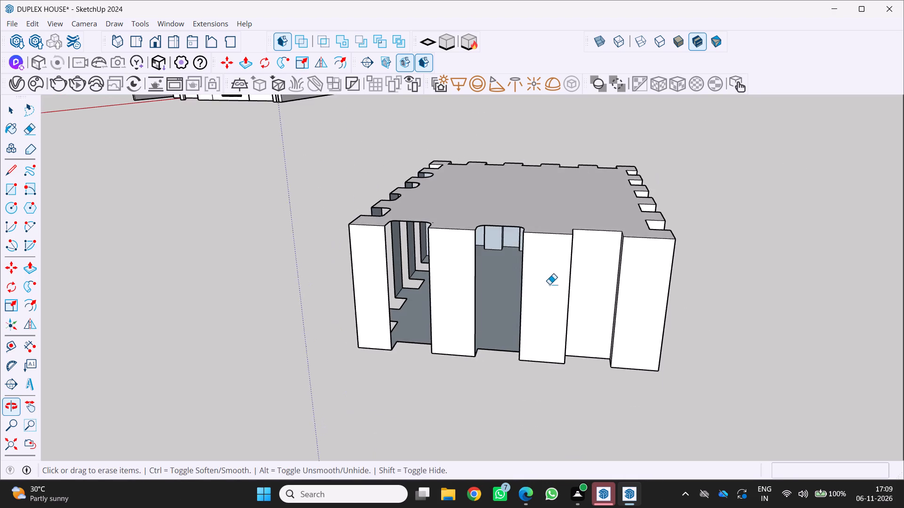
{"action": "scroll", "coordinate": [571, 275], "scroll_direction": "up", "scroll_amount": 3}
{"action": "middle_click_drag", "start_coordinate": [571, 270], "coordinate": [491, 308]}
{"action": "scroll", "coordinate": [493, 299], "scroll_direction": "up", "scroll_amount": 2}
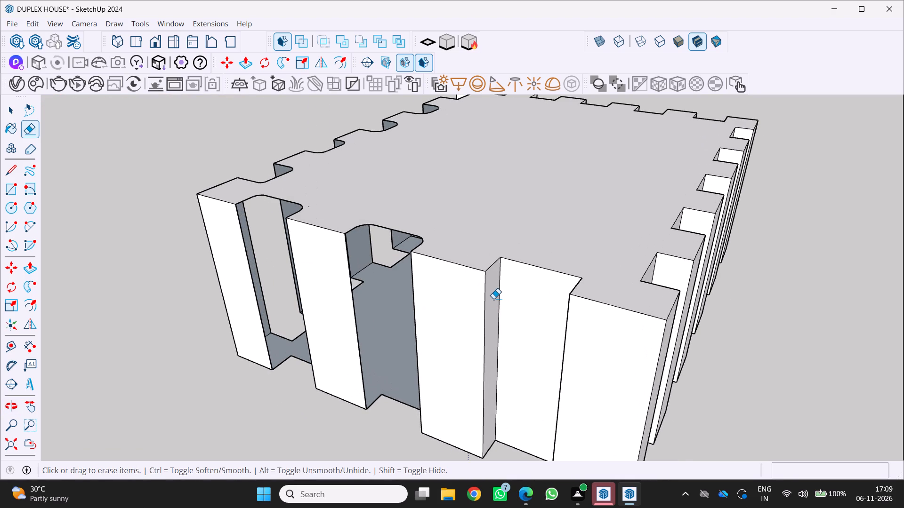
{"action": "key", "text": "a"}
{"action": "scroll", "coordinate": [513, 260], "scroll_direction": "up", "scroll_amount": 1}
{"action": "middle_click_drag", "start_coordinate": [502, 261], "coordinate": [493, 289]}
{"action": "middle_click", "coordinate": [493, 289]}
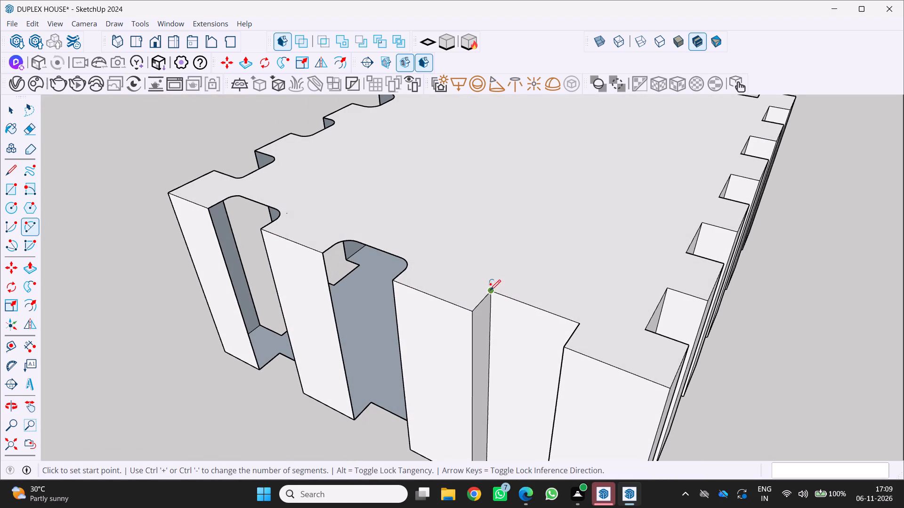
{"action": "left_click", "coordinate": [479, 303]}
{"action": "double_click", "coordinate": [507, 298]}
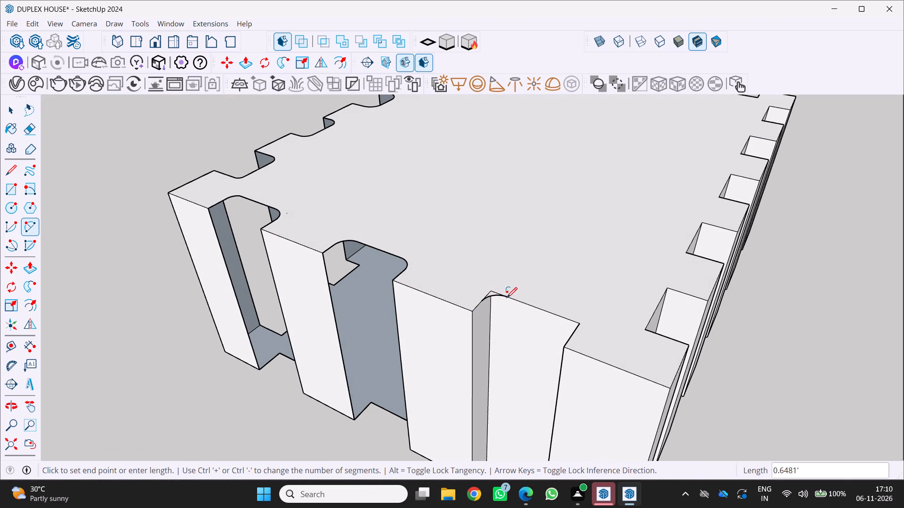
{"action": "middle_click_drag", "start_coordinate": [574, 317], "coordinate": [664, 336]}
{"action": "left_click", "coordinate": [623, 302]}
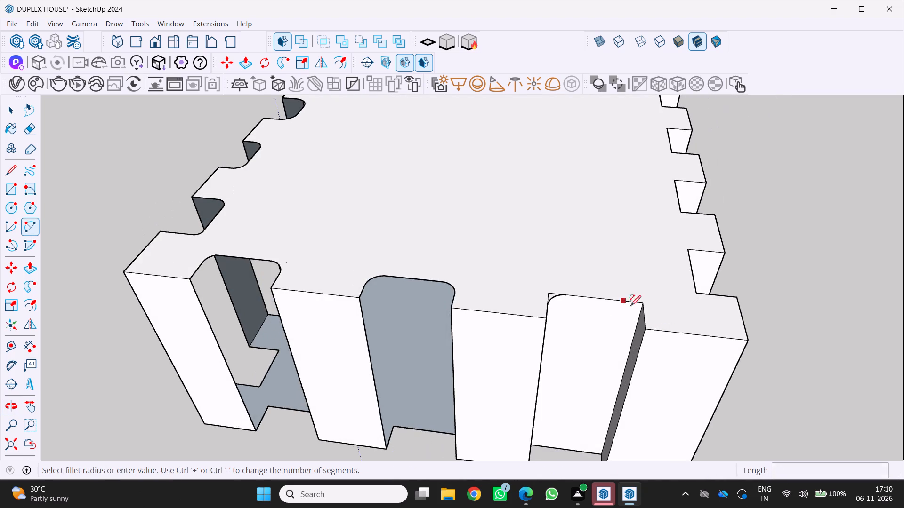
{"action": "double_click", "coordinate": [644, 315]}
{"action": "scroll", "coordinate": [550, 296], "scroll_direction": "up", "scroll_amount": 3}
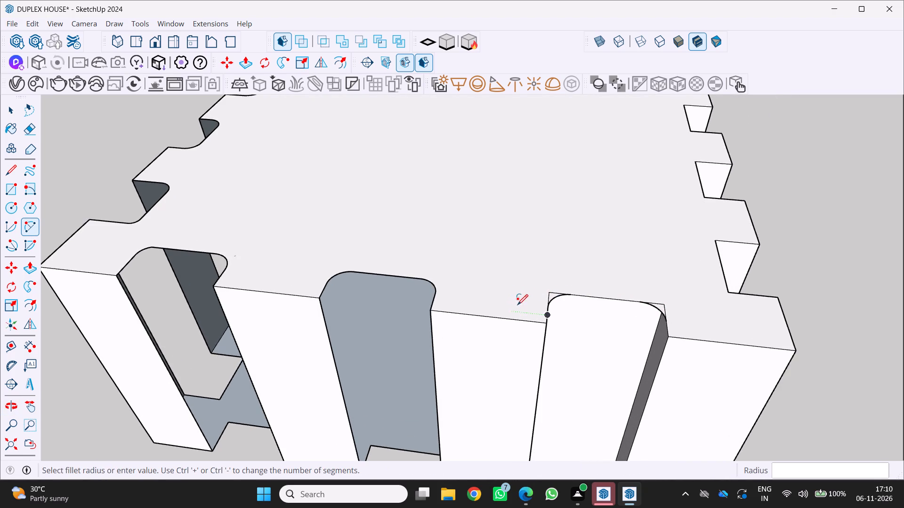
Erase the leftover square-corner edges beyond both arcs of the adjacent side's third notch.
{"action": "key", "text": "e"}
{"action": "scroll", "coordinate": [521, 312], "scroll_direction": "up", "scroll_amount": 2}
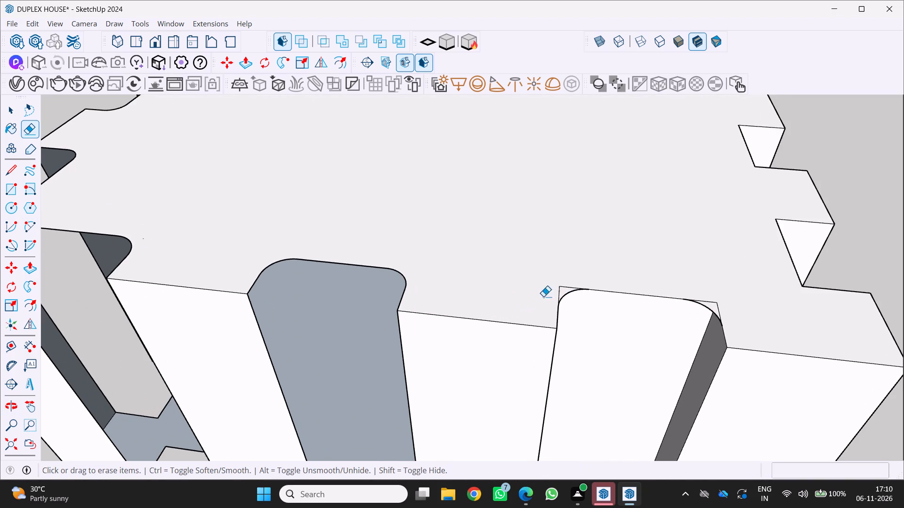
{"action": "left_click_drag", "start_coordinate": [553, 291], "coordinate": [625, 271]}
{"action": "key", "text": "ctrl+z"}
{"action": "left_click_drag", "start_coordinate": [556, 295], "coordinate": [562, 290]}
{"action": "left_click_drag", "start_coordinate": [565, 287], "coordinate": [571, 284]}
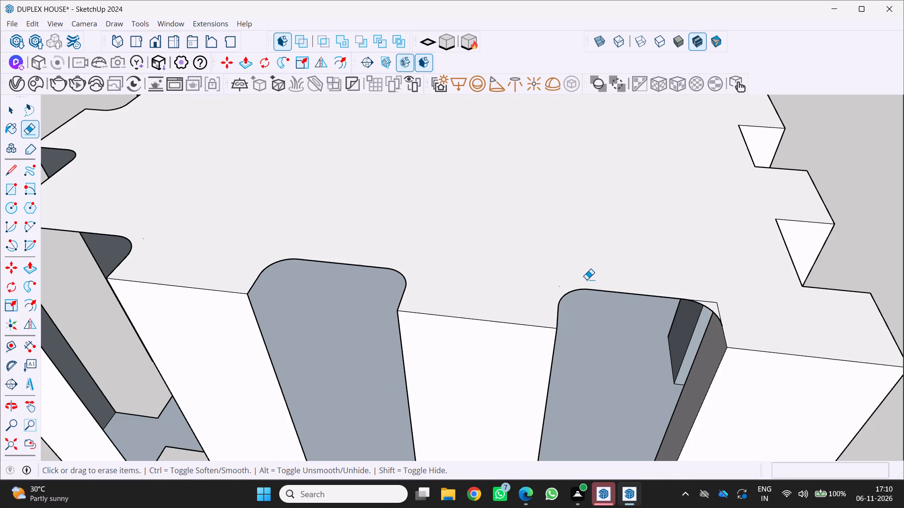
{"action": "scroll", "coordinate": [688, 291], "scroll_direction": "up", "scroll_amount": 4}
{"action": "left_click", "coordinate": [722, 310]}
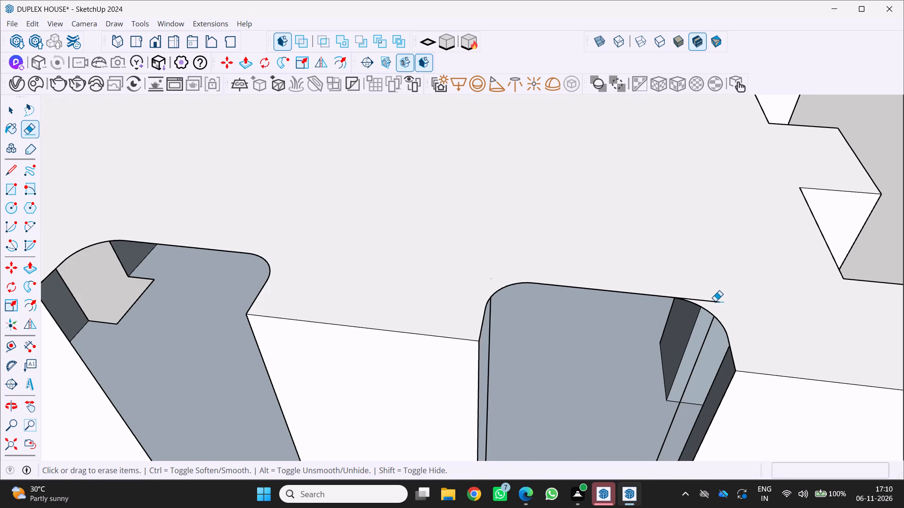
{"action": "left_click", "coordinate": [715, 301]}
Erase the adjacent side's third notch's vertical inner-corner edge nearest the second notch.
{"action": "scroll", "coordinate": [698, 302], "scroll_direction": "down", "scroll_amount": 5}
{"action": "middle_click", "coordinate": [671, 309]}
{"action": "middle_click_drag", "start_coordinate": [667, 309], "coordinate": [527, 249]}
{"action": "middle_click", "coordinate": [526, 249]}
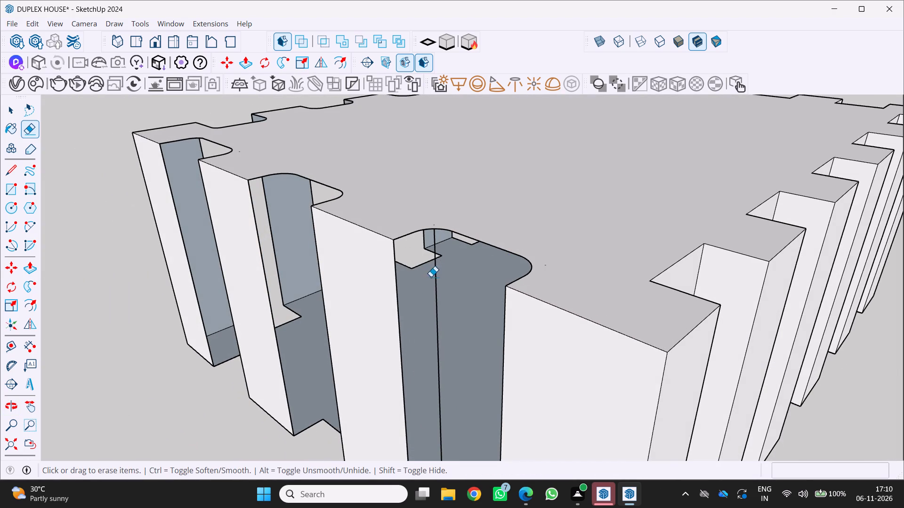
{"action": "left_click_drag", "start_coordinate": [434, 274], "coordinate": [440, 271]}
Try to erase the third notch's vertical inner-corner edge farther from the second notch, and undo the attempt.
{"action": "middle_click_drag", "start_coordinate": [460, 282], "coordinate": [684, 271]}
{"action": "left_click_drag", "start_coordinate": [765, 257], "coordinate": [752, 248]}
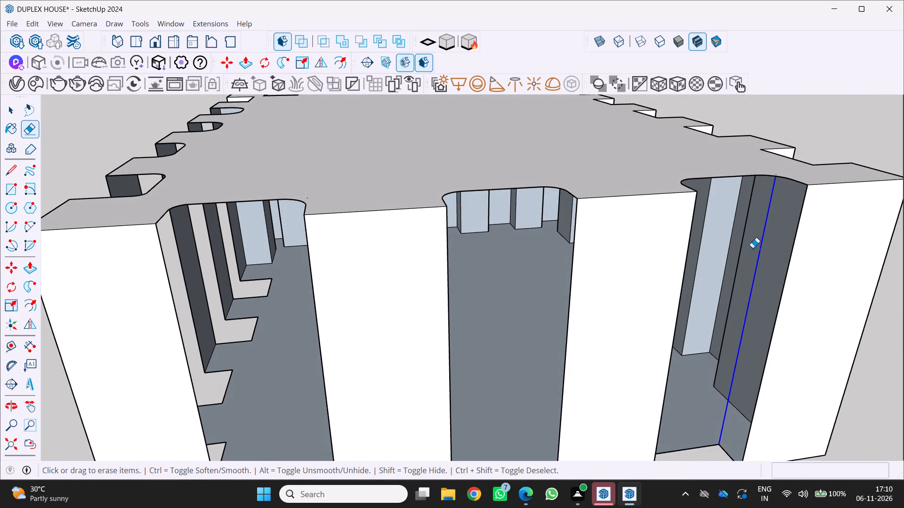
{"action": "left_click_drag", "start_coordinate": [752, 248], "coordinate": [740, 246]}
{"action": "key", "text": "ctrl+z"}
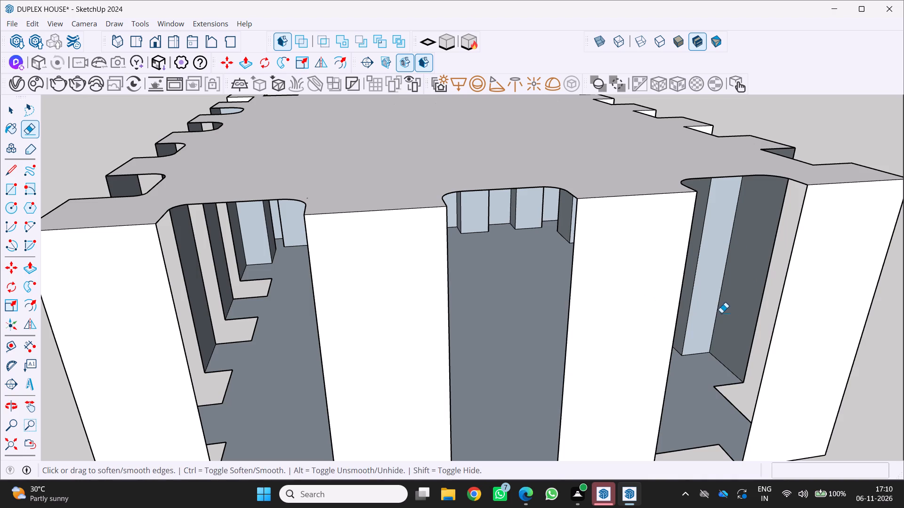
Erase the adjacent side's third notch's vertical inner-corner edge farther from the second notch.
{"action": "left_click", "coordinate": [755, 270]}
Round both inner corners of the next side's first notch with two-point arcs about 0.62' and 0.52' across on the top face.
{"action": "scroll", "coordinate": [751, 270], "scroll_direction": "down", "scroll_amount": 10}
{"action": "middle_click_drag", "start_coordinate": [716, 276], "coordinate": [502, 298]}
{"action": "scroll", "coordinate": [494, 286], "scroll_direction": "down", "scroll_amount": 6}
{"action": "scroll", "coordinate": [562, 324], "scroll_direction": "up", "scroll_amount": 2}
{"action": "middle_click_drag", "start_coordinate": [565, 326], "coordinate": [433, 321]}
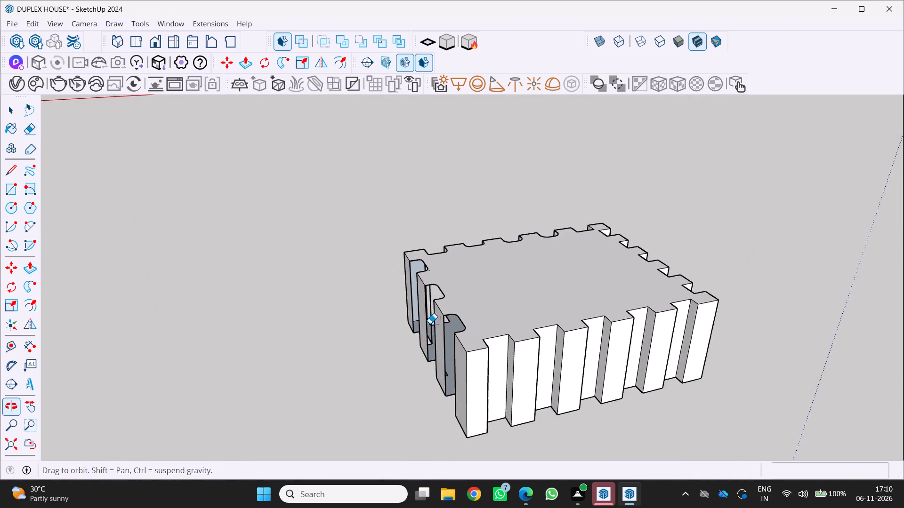
{"action": "scroll", "coordinate": [460, 340], "scroll_direction": "up", "scroll_amount": 3}
{"action": "middle_click_drag", "start_coordinate": [462, 343], "coordinate": [390, 332]}
{"action": "scroll", "coordinate": [444, 341], "scroll_direction": "up", "scroll_amount": 1}
{"action": "middle_click", "coordinate": [390, 332]}
{"action": "scroll", "coordinate": [443, 321], "scroll_direction": "up", "scroll_amount": 2}
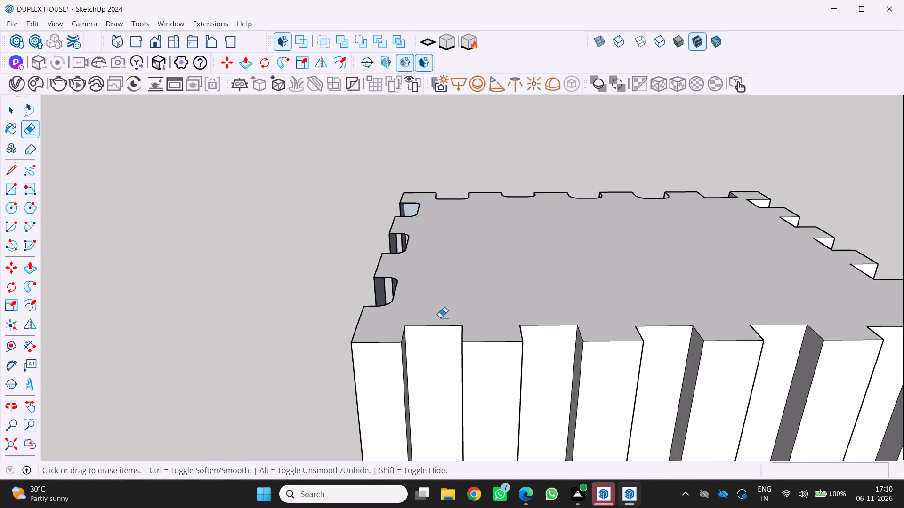
{"action": "scroll", "coordinate": [440, 317], "scroll_direction": "up", "scroll_amount": 2}
{"action": "middle_click_drag", "start_coordinate": [437, 319], "coordinate": [422, 330]}
{"action": "scroll", "coordinate": [404, 334], "scroll_direction": "up", "scroll_amount": 4}
{"action": "key", "text": "a"}
{"action": "scroll", "coordinate": [383, 354], "scroll_direction": "up", "scroll_amount": 2}
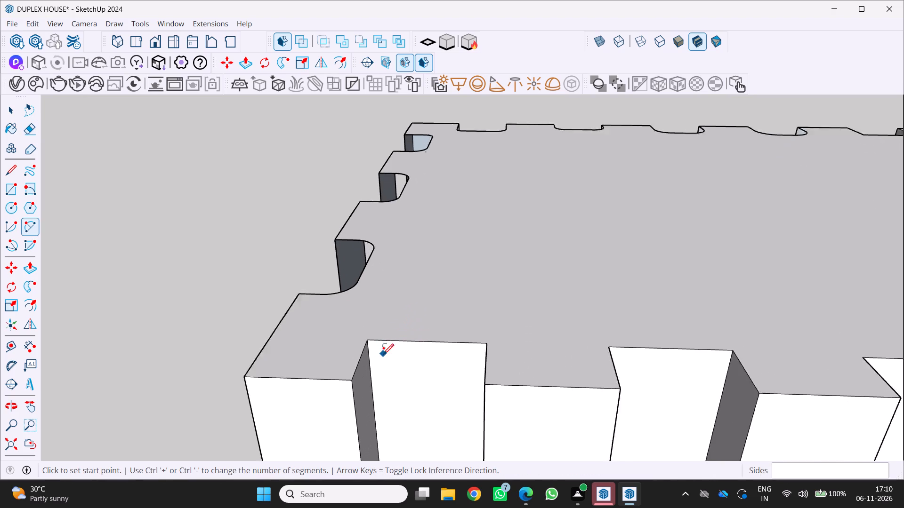
{"action": "scroll", "coordinate": [383, 354], "scroll_direction": "up", "scroll_amount": 2}
{"action": "left_click", "coordinate": [354, 364]}
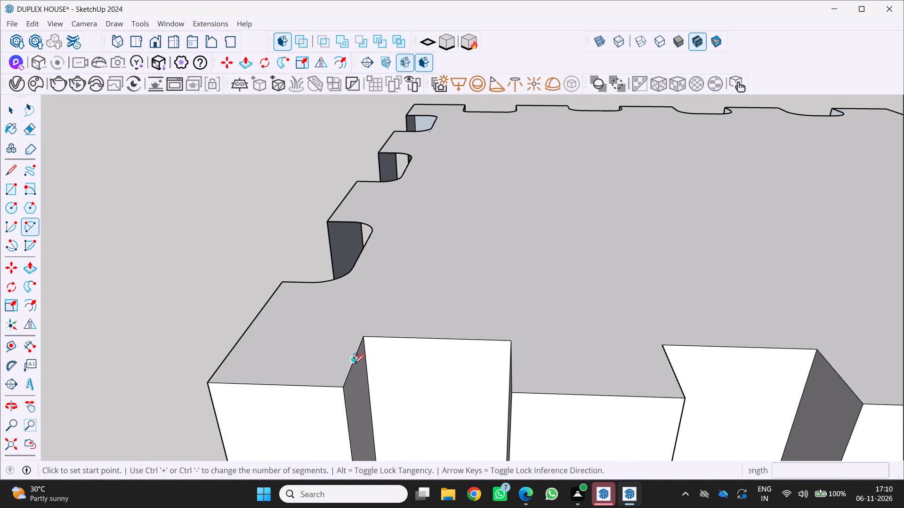
{"action": "double_click", "coordinate": [393, 338]}
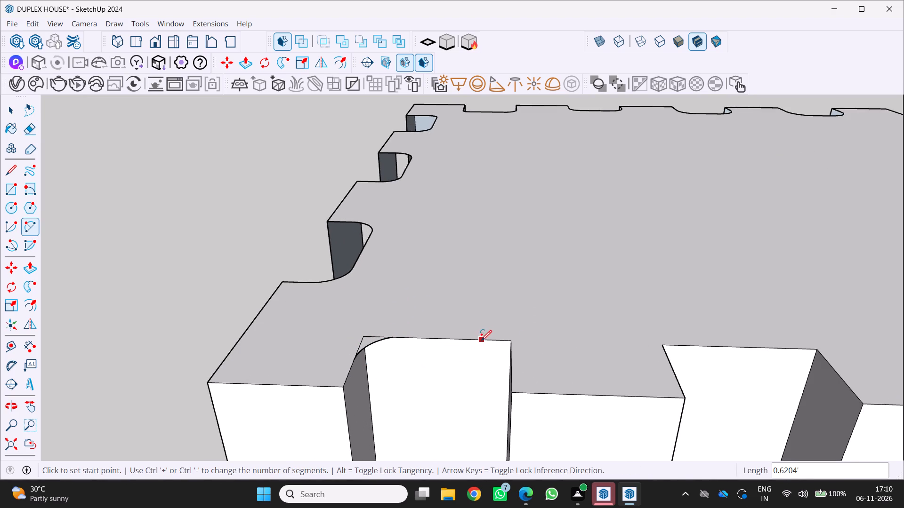
{"action": "left_click_drag", "start_coordinate": [481, 341], "coordinate": [485, 341]}
{"action": "double_click", "coordinate": [510, 357]}
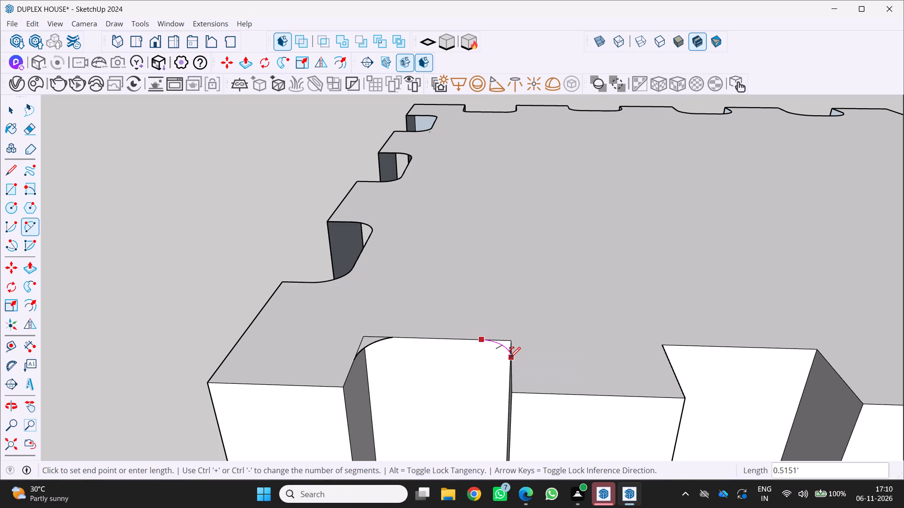
Erase the leftover square-corner edges beyond both arcs of this side's first notch.
{"action": "key", "text": "e"}
{"action": "scroll", "coordinate": [348, 332], "scroll_direction": "up", "scroll_amount": 2}
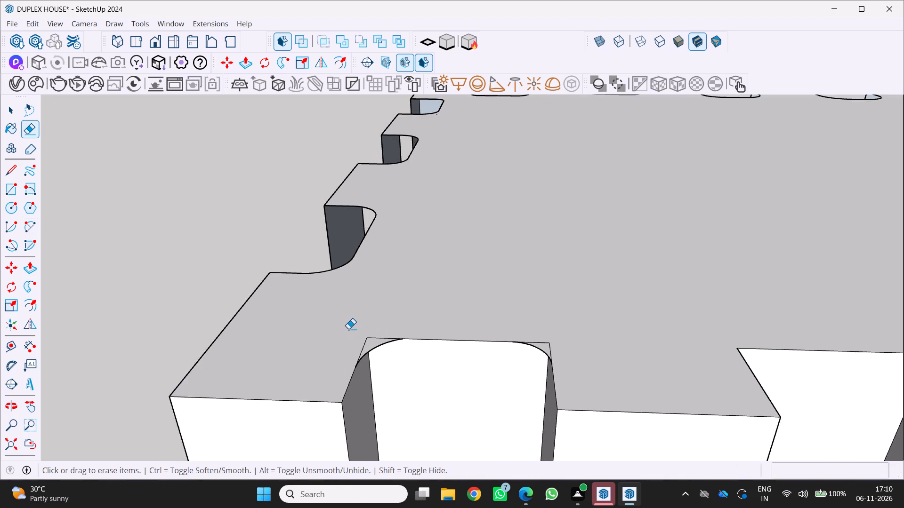
{"action": "scroll", "coordinate": [363, 341], "scroll_direction": "up", "scroll_amount": 2}
{"action": "left_click", "coordinate": [361, 345]}
{"action": "left_click", "coordinate": [374, 338]}
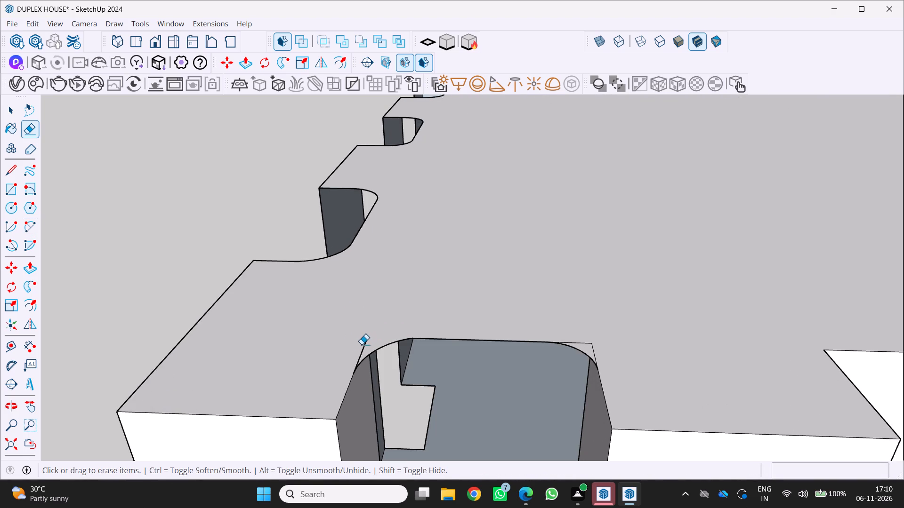
{"action": "left_click_drag", "start_coordinate": [362, 344], "coordinate": [370, 345]}
{"action": "left_click", "coordinate": [594, 352]}
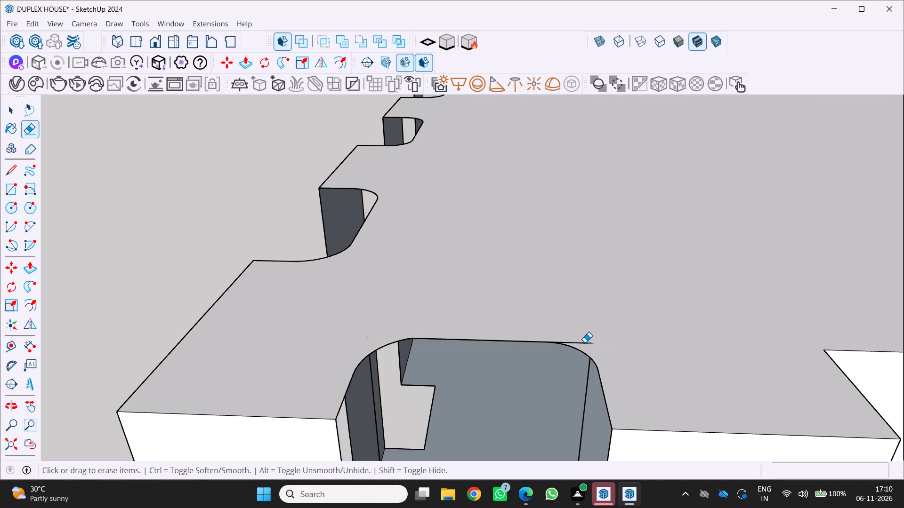
{"action": "left_click", "coordinate": [584, 342]}
Erase this side's first notch's vertical inner-corner edge nearest the block's corner.
{"action": "scroll", "coordinate": [580, 339], "scroll_direction": "down", "scroll_amount": 11}
{"action": "scroll", "coordinate": [537, 380], "scroll_direction": "up", "scroll_amount": 1}
{"action": "middle_click_drag", "start_coordinate": [533, 382], "coordinate": [440, 355]}
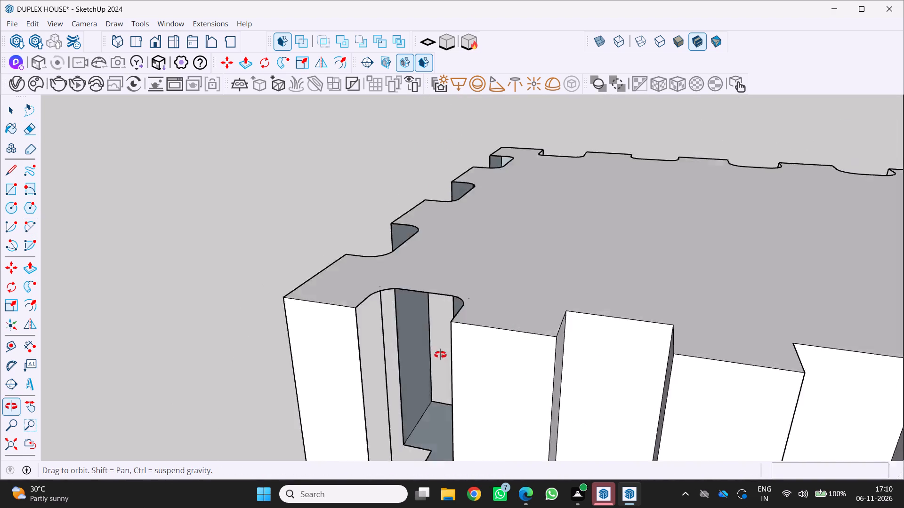
{"action": "middle_click_drag", "start_coordinate": [440, 355], "coordinate": [428, 350]}
{"action": "scroll", "coordinate": [431, 351], "scroll_direction": "up", "scroll_amount": 1}
{"action": "middle_click_drag", "start_coordinate": [409, 344], "coordinate": [633, 277]}
{"action": "middle_click", "coordinate": [636, 275]}
{"action": "scroll", "coordinate": [638, 273], "scroll_direction": "down", "scroll_amount": 5}
{"action": "middle_click", "coordinate": [639, 273]}
{"action": "scroll", "coordinate": [487, 312], "scroll_direction": "up", "scroll_amount": 3}
{"action": "middle_click_drag", "start_coordinate": [524, 316], "coordinate": [468, 332]}
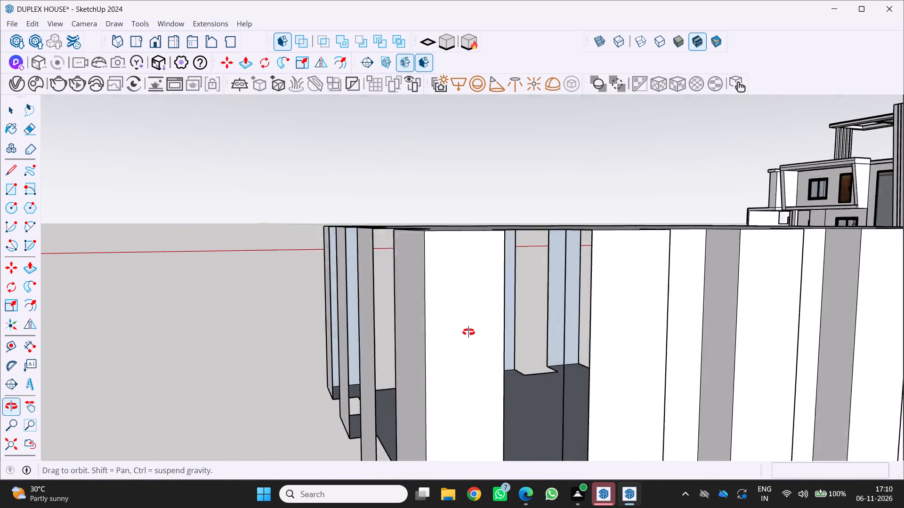
{"action": "middle_click_drag", "start_coordinate": [468, 332], "coordinate": [411, 337]}
{"action": "middle_click", "coordinate": [411, 337]}
{"action": "middle_click", "coordinate": [411, 337]}
{"action": "scroll", "coordinate": [419, 326], "scroll_direction": "up", "scroll_amount": 3}
{"action": "scroll", "coordinate": [419, 321], "scroll_direction": "down", "scroll_amount": 9}
{"action": "middle_click", "coordinate": [491, 272]}
{"action": "middle_click_drag", "start_coordinate": [491, 272], "coordinate": [448, 300]}
{"action": "middle_click", "coordinate": [446, 301]}
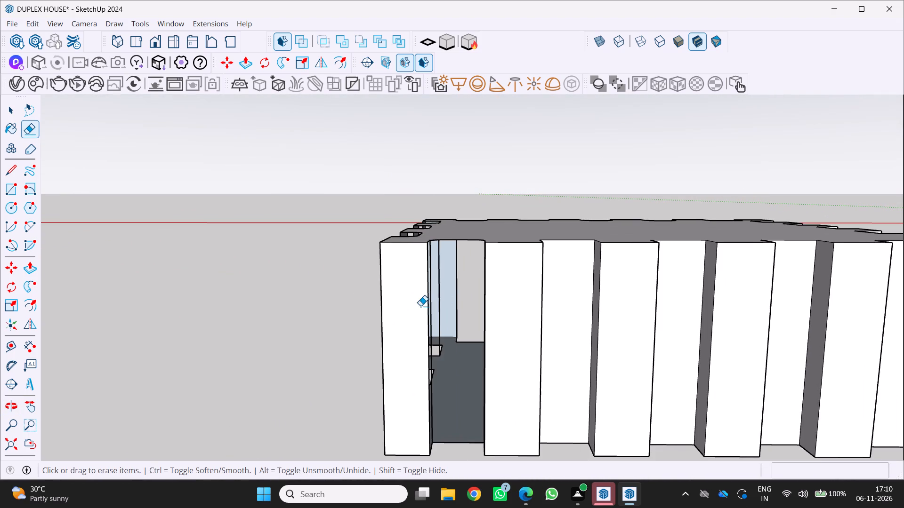
{"action": "scroll", "coordinate": [455, 277], "scroll_direction": "down", "scroll_amount": 4}
{"action": "middle_click_drag", "start_coordinate": [509, 241], "coordinate": [470, 289]}
{"action": "middle_click", "coordinate": [470, 289]}
{"action": "scroll", "coordinate": [412, 308], "scroll_direction": "up", "scroll_amount": 9}
{"action": "middle_click_drag", "start_coordinate": [436, 294], "coordinate": [424, 294]}
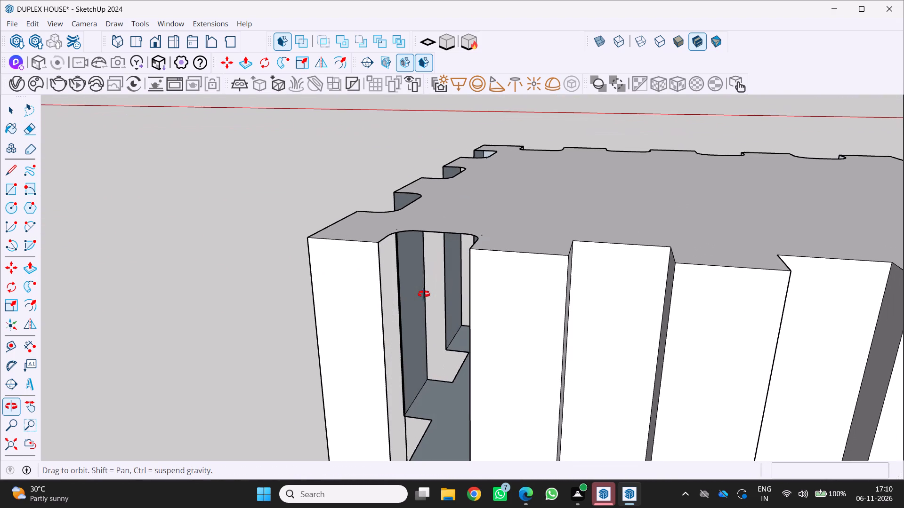
{"action": "middle_click_drag", "start_coordinate": [424, 294], "coordinate": [424, 294]}
{"action": "middle_click_drag", "start_coordinate": [585, 212], "coordinate": [446, 250]}
{"action": "scroll", "coordinate": [527, 254], "scroll_direction": "up", "scroll_amount": 7}
{"action": "left_click", "coordinate": [558, 230]}
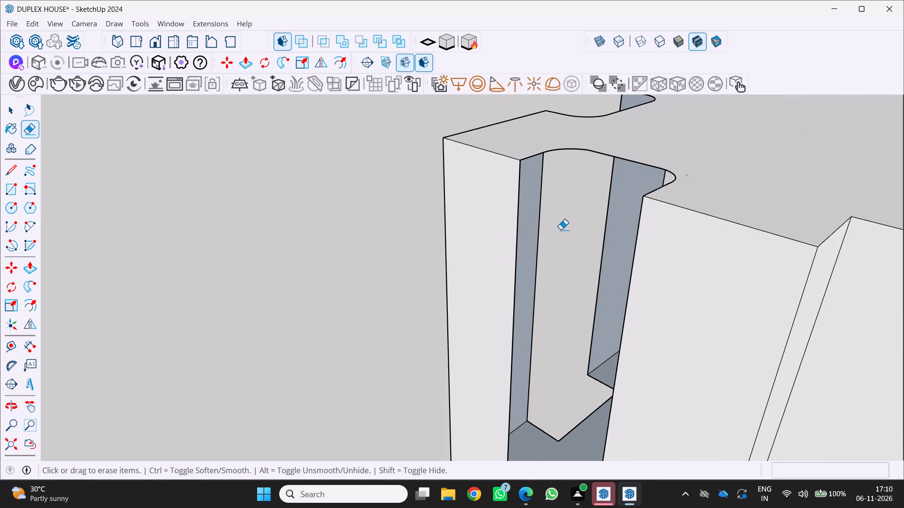
Erase this side's first notch's vertical inner-corner edge nearest the second notch.
{"action": "scroll", "coordinate": [560, 233], "scroll_direction": "down", "scroll_amount": 10}
{"action": "middle_click", "coordinate": [546, 237]}
{"action": "middle_click_drag", "start_coordinate": [545, 238], "coordinate": [788, 252]}
{"action": "scroll", "coordinate": [560, 213], "scroll_direction": "up", "scroll_amount": 8}
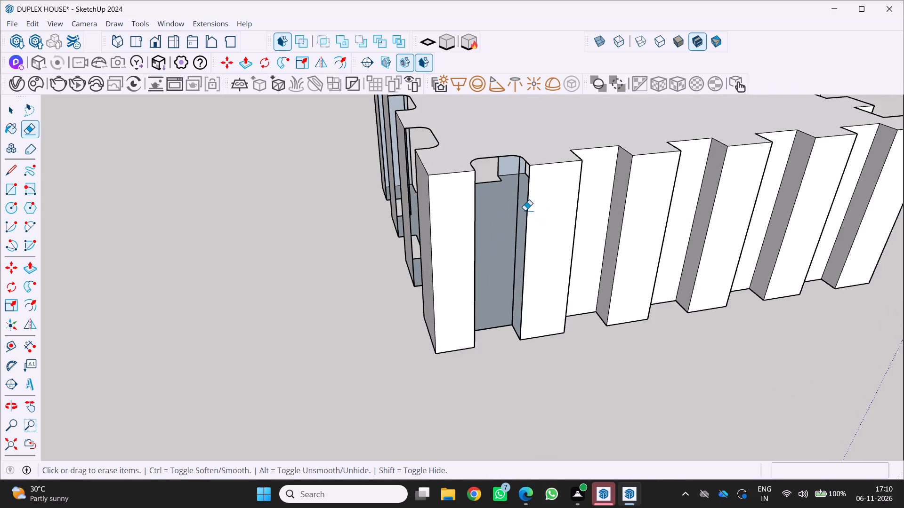
{"action": "left_click", "coordinate": [518, 194]}
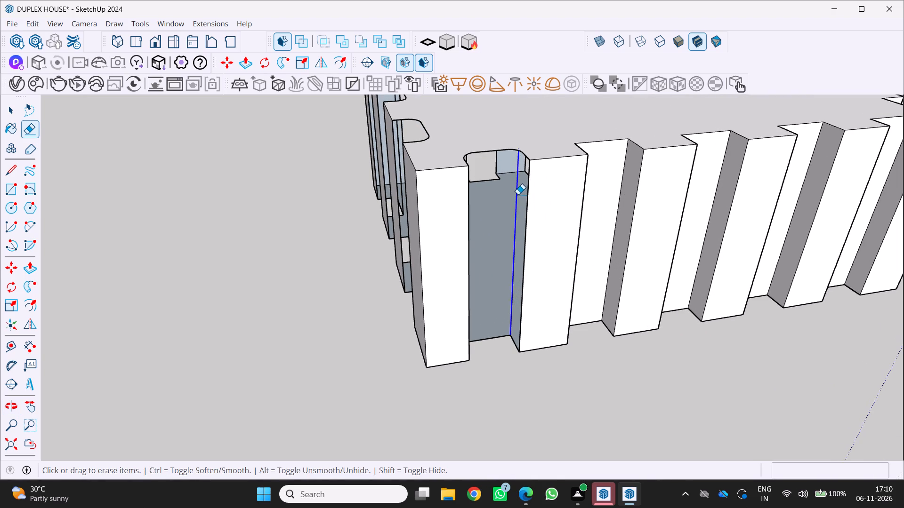
Round both inner corners of this side's second notch with two-point arcs of about 0.50' and 0.57' radius on the top face.
{"action": "scroll", "coordinate": [516, 194], "scroll_direction": "down", "scroll_amount": 5}
{"action": "middle_click_drag", "start_coordinate": [514, 198], "coordinate": [409, 242]}
{"action": "middle_click", "coordinate": [409, 242]}
{"action": "scroll", "coordinate": [519, 253], "scroll_direction": "up", "scroll_amount": 3}
{"action": "middle_click", "coordinate": [537, 238]}
{"action": "middle_click_drag", "start_coordinate": [537, 238], "coordinate": [455, 257]}
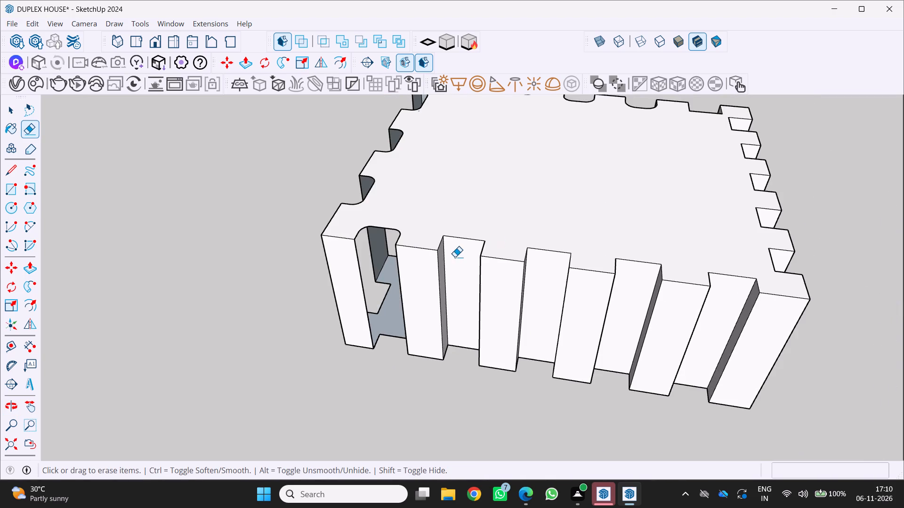
{"action": "middle_click_drag", "start_coordinate": [455, 257], "coordinate": [454, 257]}
{"action": "middle_click", "coordinate": [453, 257]}
{"action": "scroll", "coordinate": [450, 234], "scroll_direction": "down", "scroll_amount": 5}
{"action": "middle_click_drag", "start_coordinate": [421, 256], "coordinate": [384, 265]}
{"action": "scroll", "coordinate": [406, 261], "scroll_direction": "up", "scroll_amount": 1}
{"action": "middle_click", "coordinate": [384, 266]}
{"action": "scroll", "coordinate": [442, 231], "scroll_direction": "up", "scroll_amount": 9}
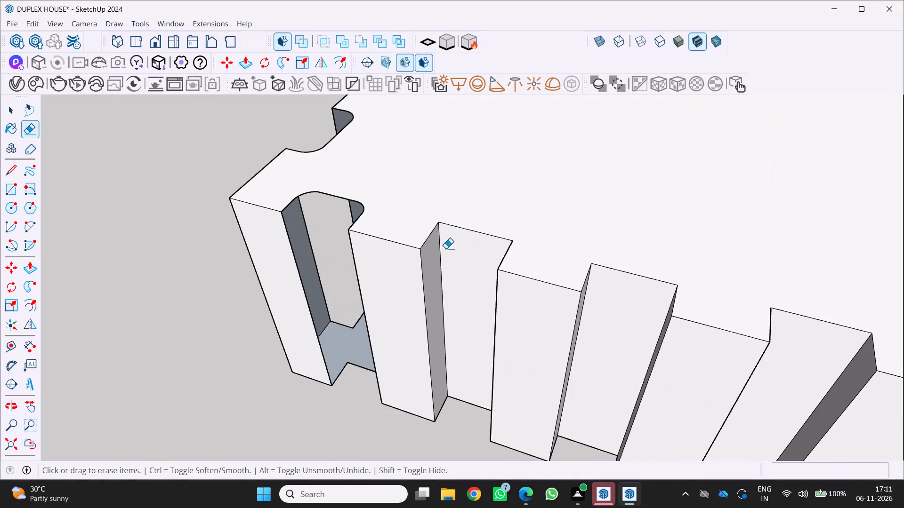
{"action": "key", "text": "a"}
{"action": "left_click", "coordinate": [431, 238]}
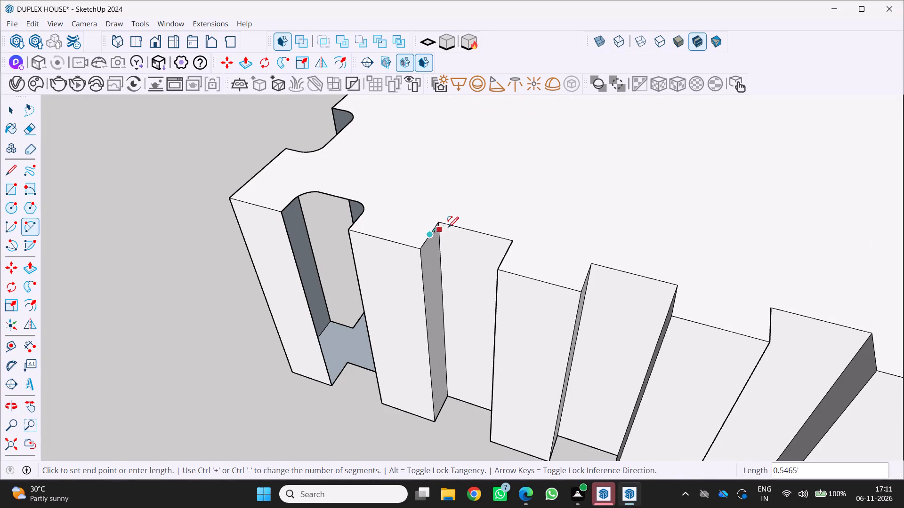
{"action": "left_click", "coordinate": [454, 227]}
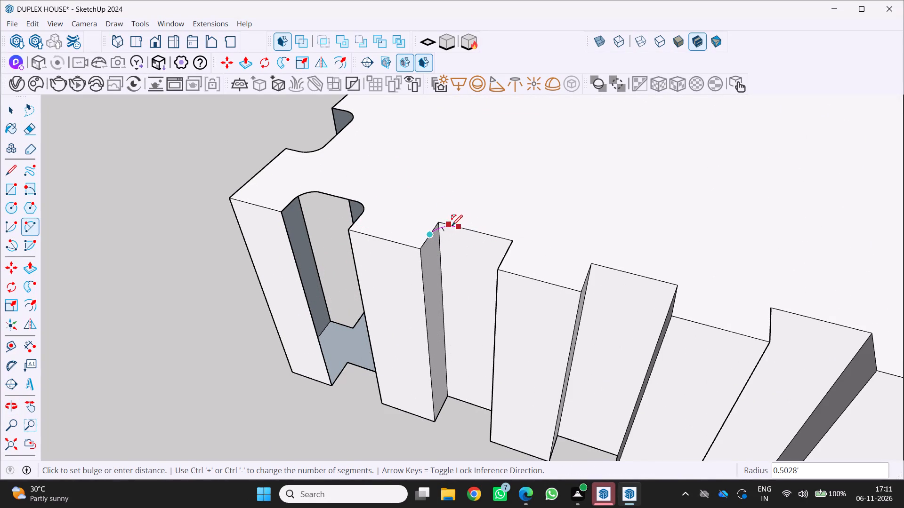
{"action": "left_click", "coordinate": [455, 228]}
{"action": "middle_click_drag", "start_coordinate": [503, 252], "coordinate": [620, 278]}
{"action": "middle_click", "coordinate": [620, 278]}
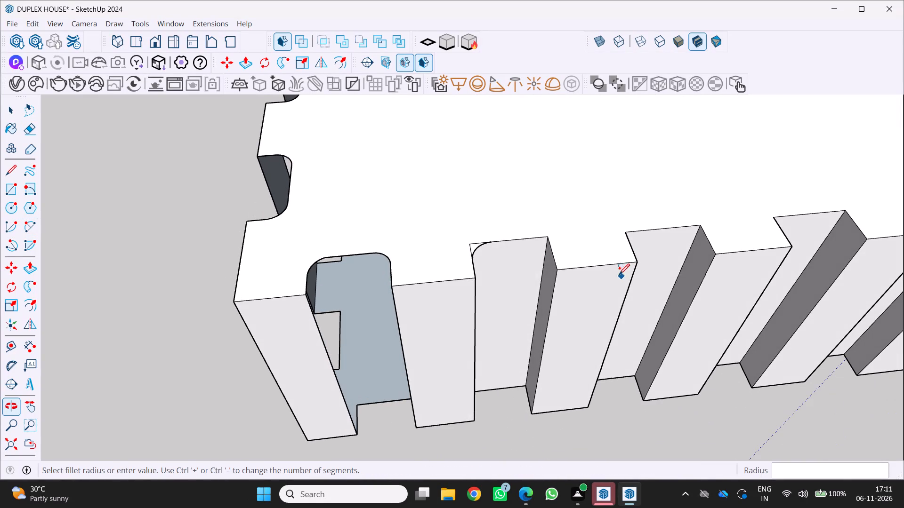
{"action": "scroll", "coordinate": [527, 276], "scroll_direction": "up", "scroll_amount": 3}
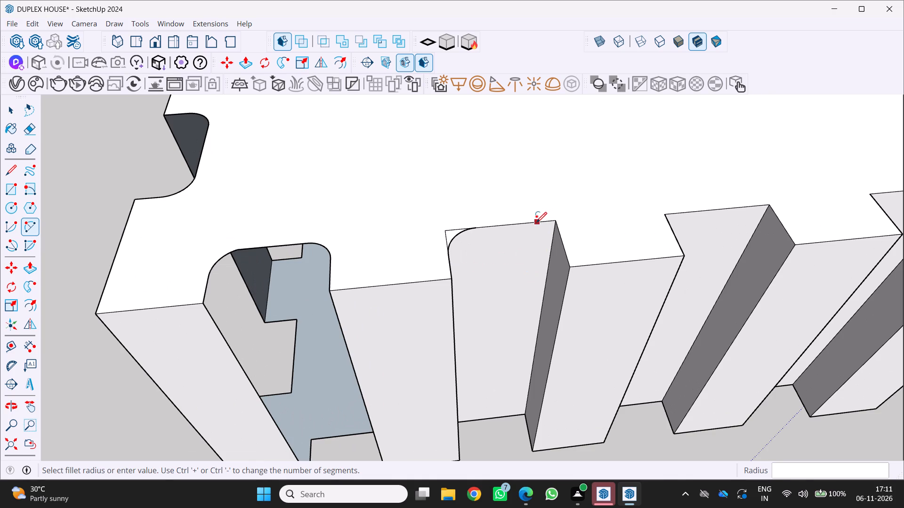
{"action": "left_click", "coordinate": [532, 223]}
{"action": "double_click", "coordinate": [562, 239]}
Erase the leftover square-corner edges beyond both arcs of this side's second notch.
{"action": "scroll", "coordinate": [440, 257], "scroll_direction": "up", "scroll_amount": 3}
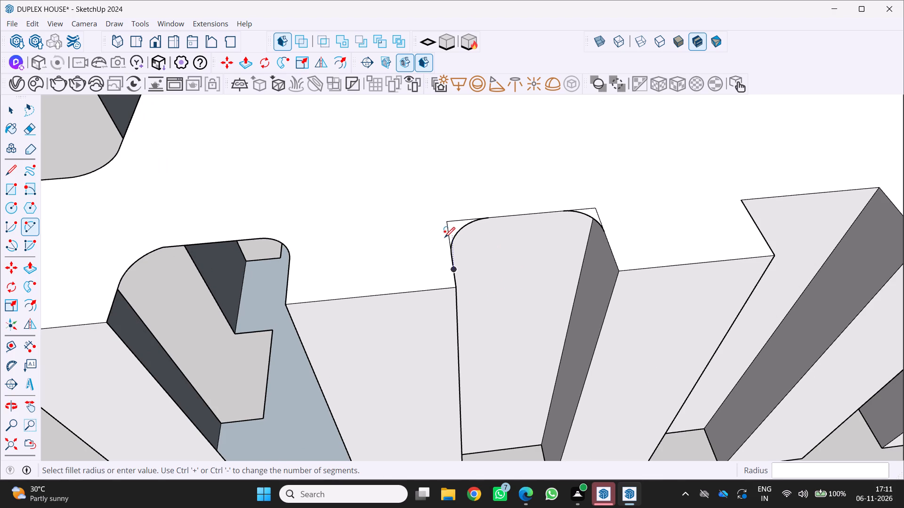
{"action": "key", "text": "e"}
{"action": "left_click_drag", "start_coordinate": [445, 231], "coordinate": [450, 230]}
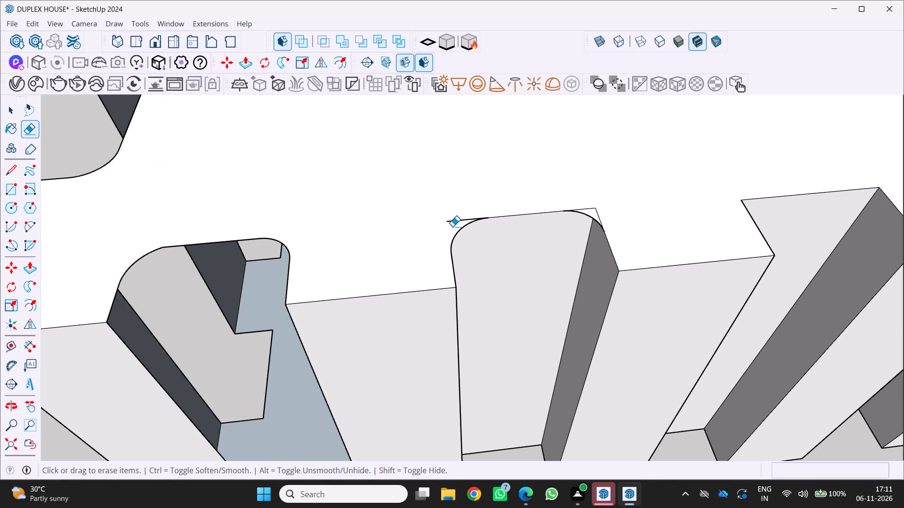
{"action": "left_click_drag", "start_coordinate": [455, 221], "coordinate": [462, 215]}
{"action": "scroll", "coordinate": [587, 209], "scroll_direction": "up", "scroll_amount": 4}
{"action": "left_click", "coordinate": [589, 207]}
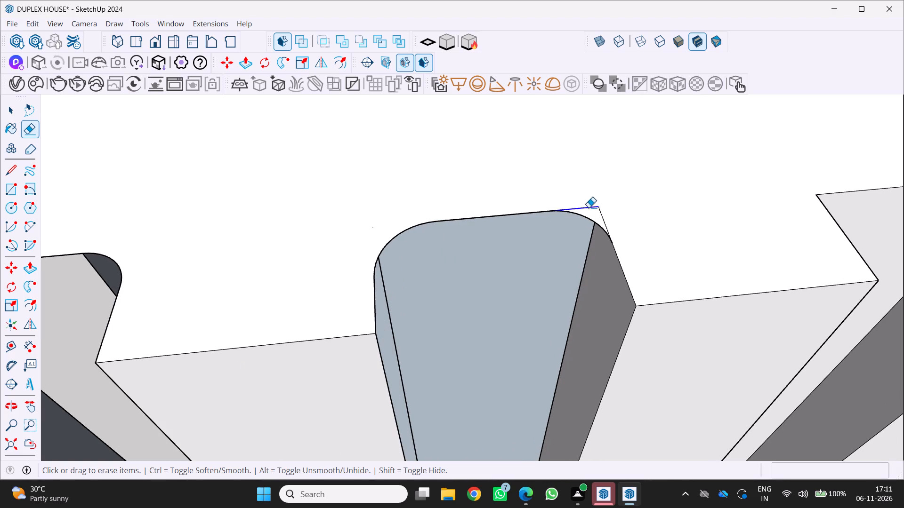
{"action": "left_click", "coordinate": [602, 218]}
Erase this side's second notch's vertical inner-corner edge nearest the first notch.
{"action": "scroll", "coordinate": [606, 214], "scroll_direction": "down", "scroll_amount": 12}
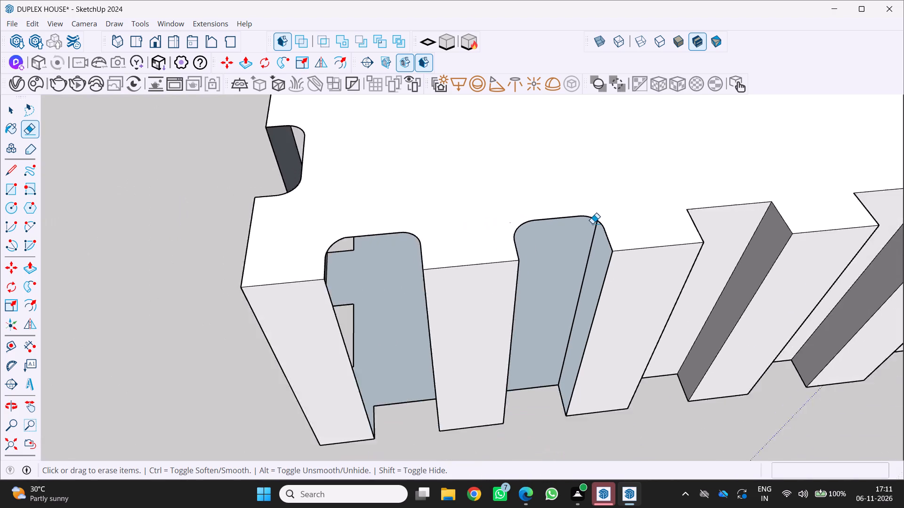
{"action": "scroll", "coordinate": [592, 223], "scroll_direction": "down", "scroll_amount": 3}
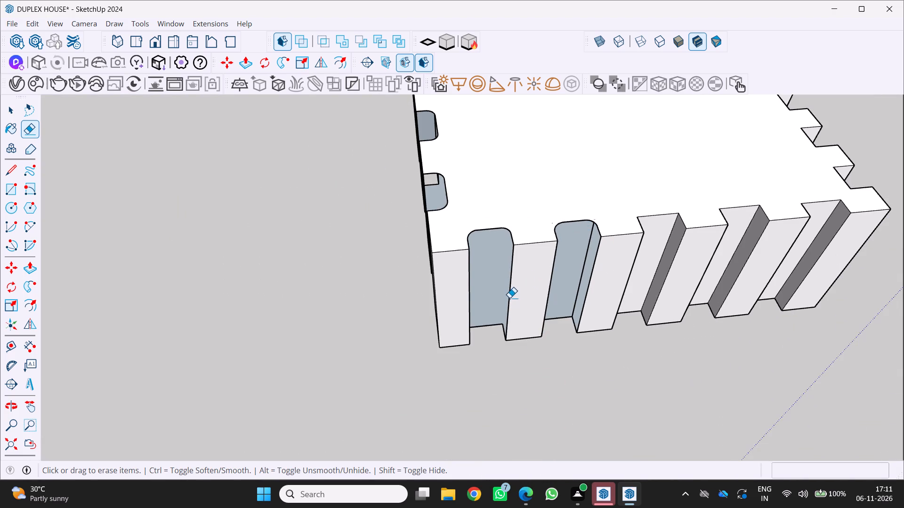
{"action": "scroll", "coordinate": [521, 300], "scroll_direction": "up", "scroll_amount": 3}
{"action": "scroll", "coordinate": [599, 273], "scroll_direction": "up", "scroll_amount": 1}
{"action": "middle_click_drag", "start_coordinate": [599, 273], "coordinate": [452, 228]}
{"action": "scroll", "coordinate": [529, 244], "scroll_direction": "up", "scroll_amount": 3}
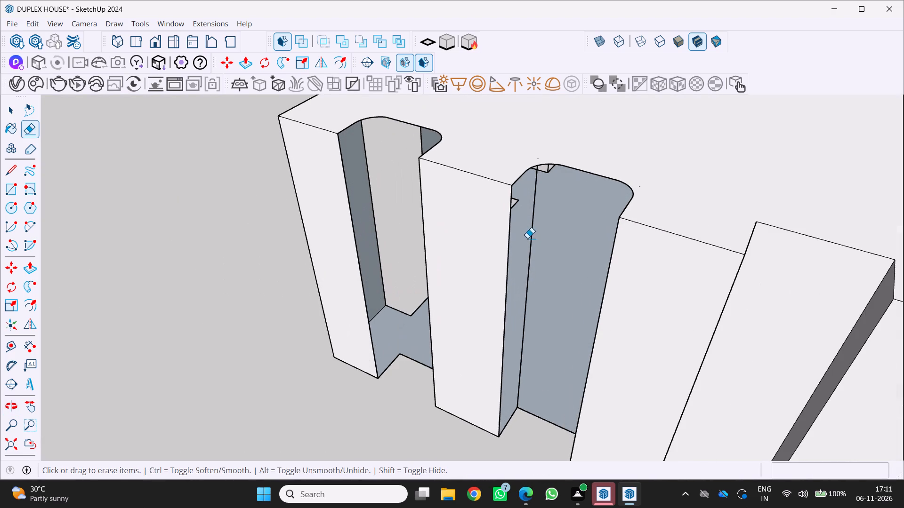
{"action": "left_click_drag", "start_coordinate": [533, 226], "coordinate": [542, 222]}
Erase this side's second notch's vertical inner-corner edge nearest the third notch.
{"action": "middle_click_drag", "start_coordinate": [537, 244], "coordinate": [746, 197]}
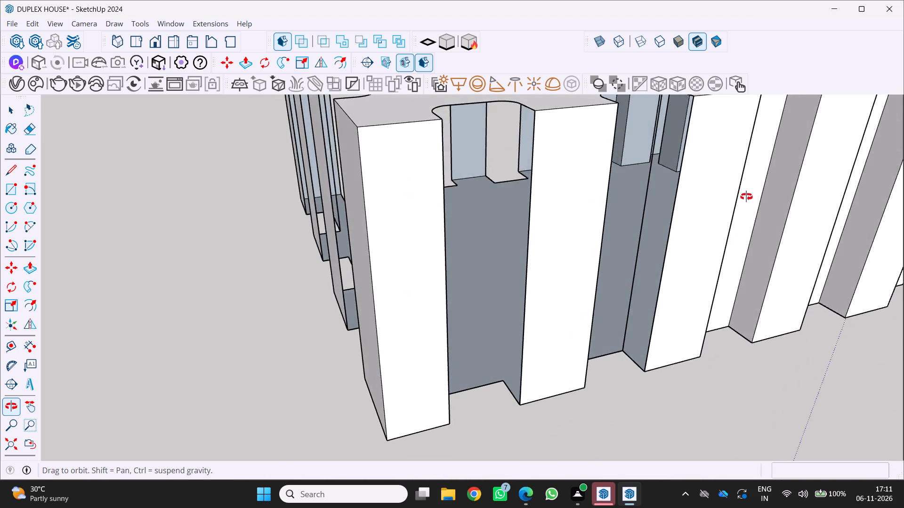
{"action": "middle_click_drag", "start_coordinate": [746, 197], "coordinate": [704, 203]}
{"action": "scroll", "coordinate": [692, 200], "scroll_direction": "up", "scroll_amount": 2}
{"action": "left_click_drag", "start_coordinate": [655, 192], "coordinate": [643, 185]}
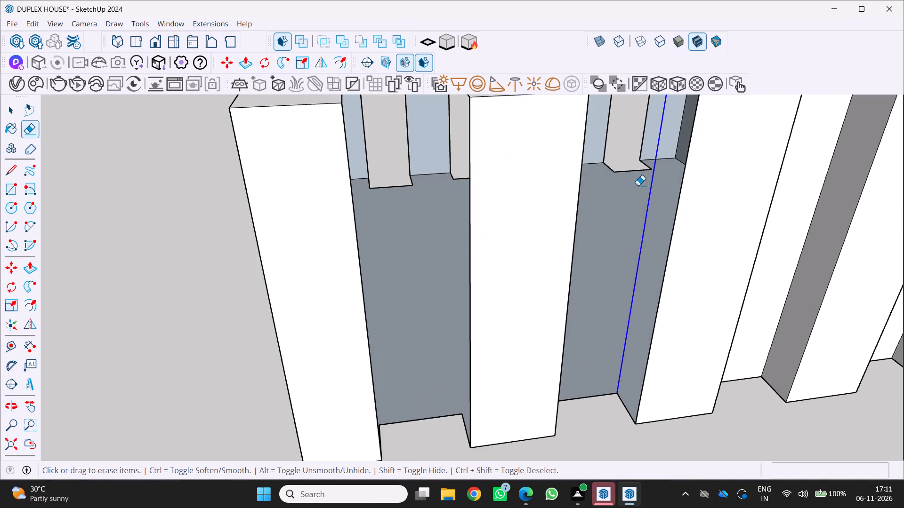
Examine the block from several sides to compare the rounded notches with those still square.
{"action": "middle_click_drag", "start_coordinate": [633, 245], "coordinate": [903, 213]}
{"action": "scroll", "coordinate": [899, 214], "scroll_direction": "down", "scroll_amount": 1}
{"action": "scroll", "coordinate": [654, 262], "scroll_direction": "down", "scroll_amount": 5}
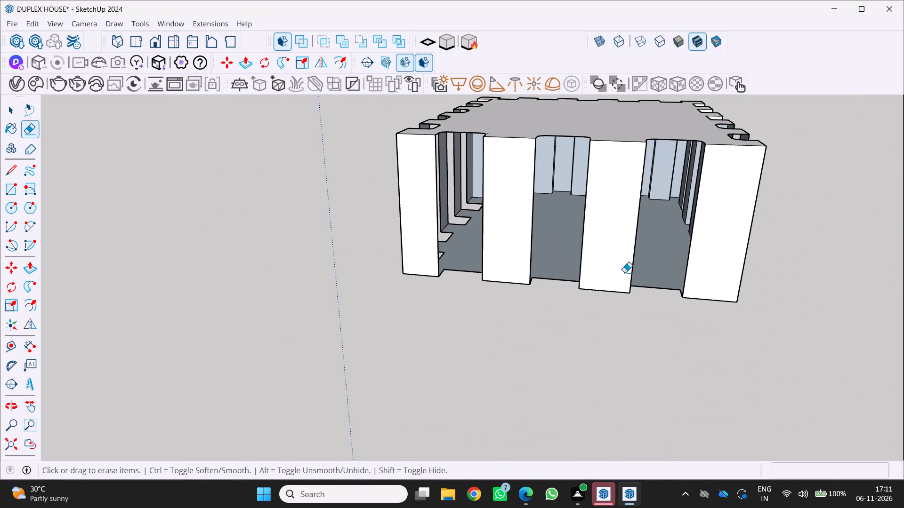
{"action": "middle_click_drag", "start_coordinate": [550, 281], "coordinate": [588, 330]}
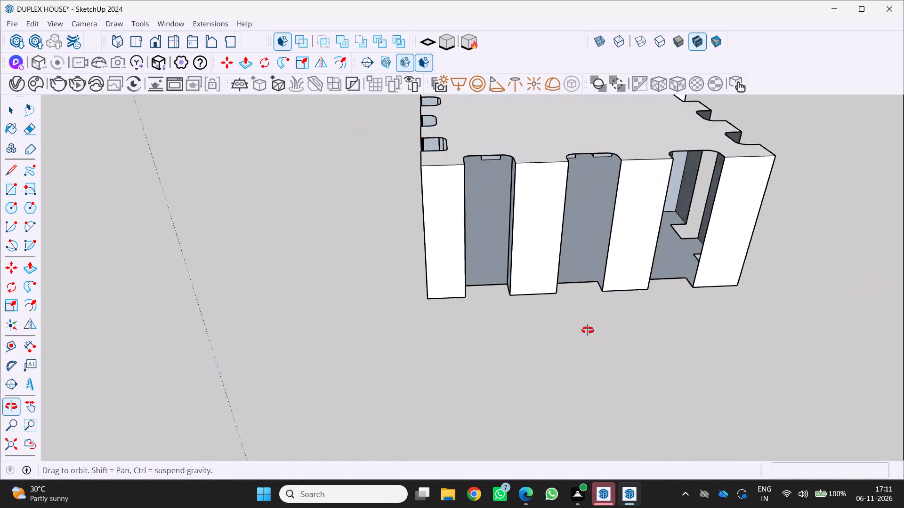
{"action": "middle_click_drag", "start_coordinate": [588, 330], "coordinate": [439, 343]}
{"action": "scroll", "coordinate": [448, 342], "scroll_direction": "down", "scroll_amount": 3}
{"action": "middle_click", "coordinate": [450, 342]}
{"action": "middle_click", "coordinate": [500, 346]}
{"action": "middle_click_drag", "start_coordinate": [509, 351], "coordinate": [726, 331]}
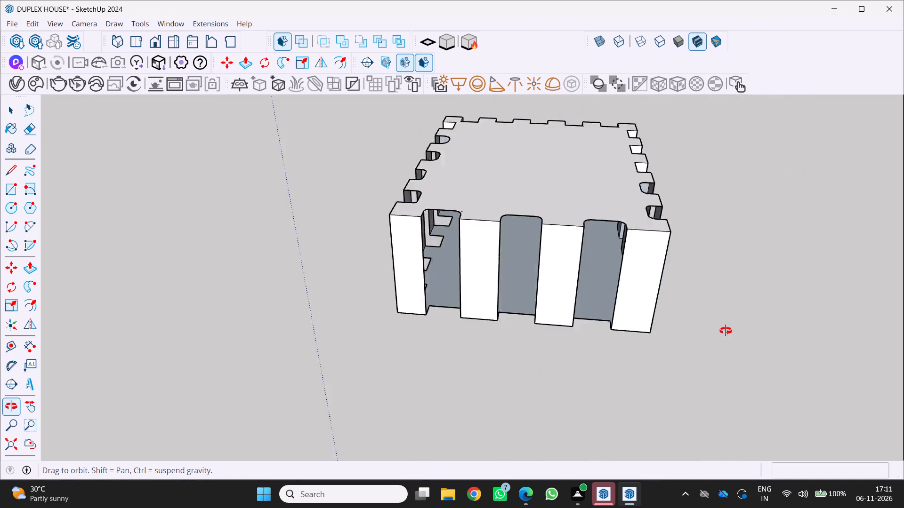
{"action": "middle_click_drag", "start_coordinate": [726, 331], "coordinate": [492, 284]}
{"action": "middle_click", "coordinate": [491, 284]}
{"action": "scroll", "coordinate": [574, 302], "scroll_direction": "down", "scroll_amount": 2}
{"action": "middle_click_drag", "start_coordinate": [574, 313], "coordinate": [452, 325]}
{"action": "middle_click", "coordinate": [452, 325]}
{"action": "middle_click_drag", "start_coordinate": [501, 320], "coordinate": [437, 321]}
{"action": "scroll", "coordinate": [464, 310], "scroll_direction": "down", "scroll_amount": 4}
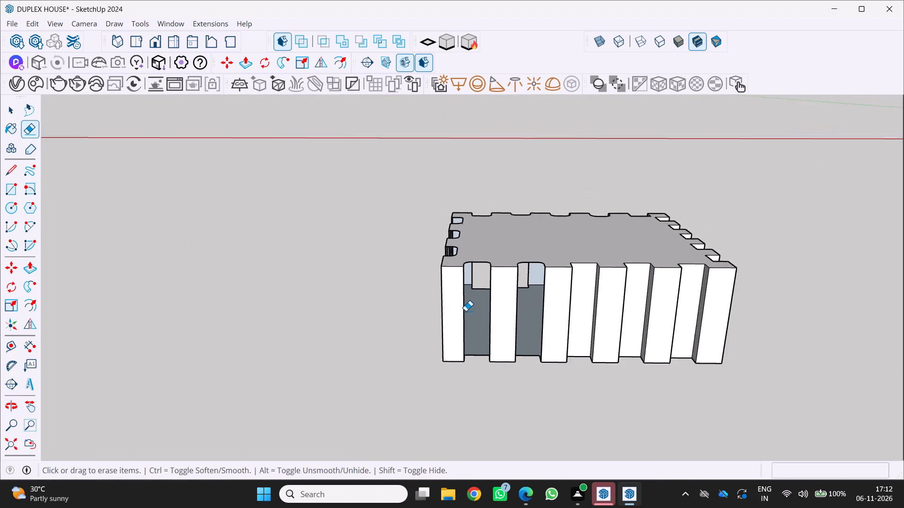
Round this side's third notch's top inner corner nearest the second notch with a tangent arc about 0.57' long.
{"action": "middle_click_drag", "start_coordinate": [489, 312], "coordinate": [432, 315]}
{"action": "scroll", "coordinate": [470, 316], "scroll_direction": "up", "scroll_amount": 1}
{"action": "middle_click", "coordinate": [432, 315]}
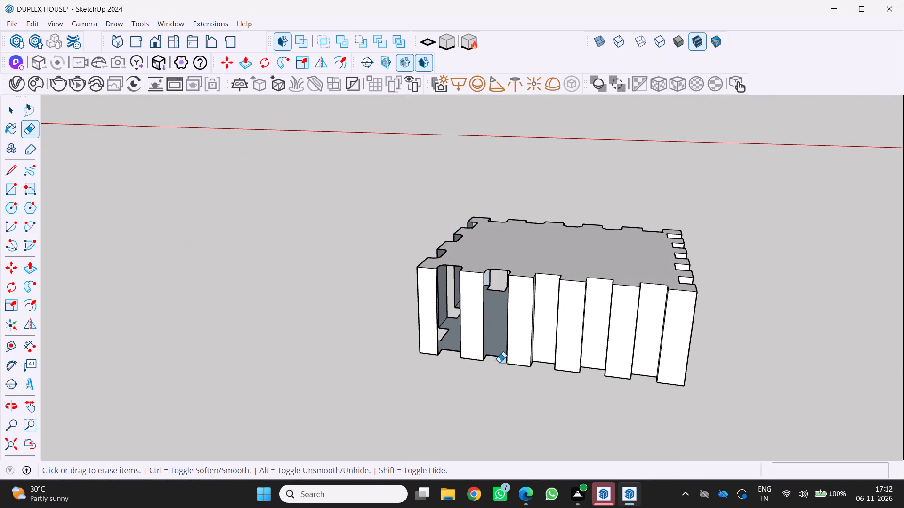
{"action": "middle_click_drag", "start_coordinate": [505, 362], "coordinate": [571, 359]}
{"action": "middle_click", "coordinate": [573, 358]}
{"action": "scroll", "coordinate": [565, 334], "scroll_direction": "up", "scroll_amount": 2}
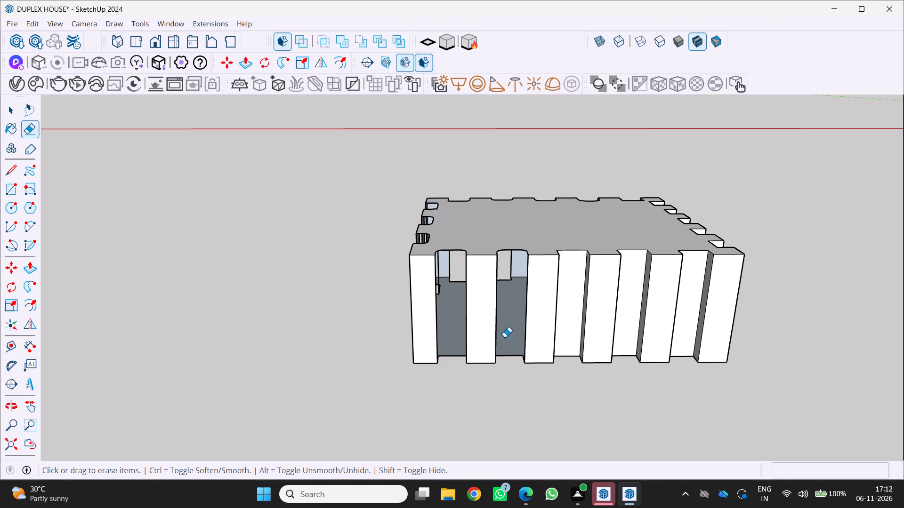
{"action": "scroll", "coordinate": [500, 270], "scroll_direction": "up", "scroll_amount": 3}
{"action": "middle_click_drag", "start_coordinate": [450, 278], "coordinate": [422, 325]}
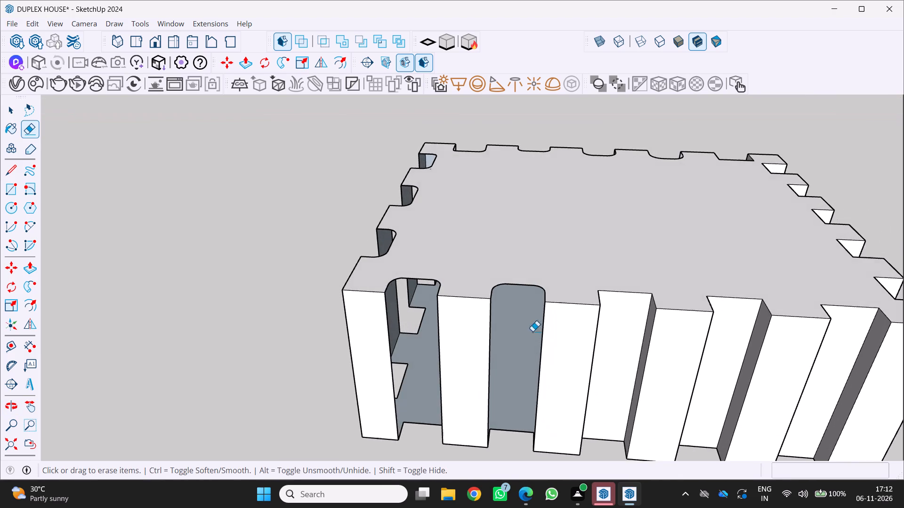
{"action": "scroll", "coordinate": [587, 307], "scroll_direction": "up", "scroll_amount": 4}
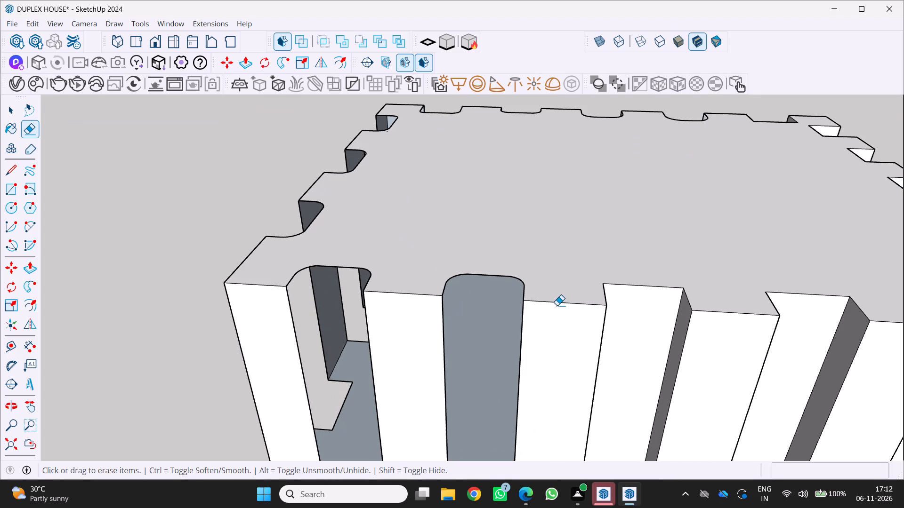
{"action": "key", "text": "a"}
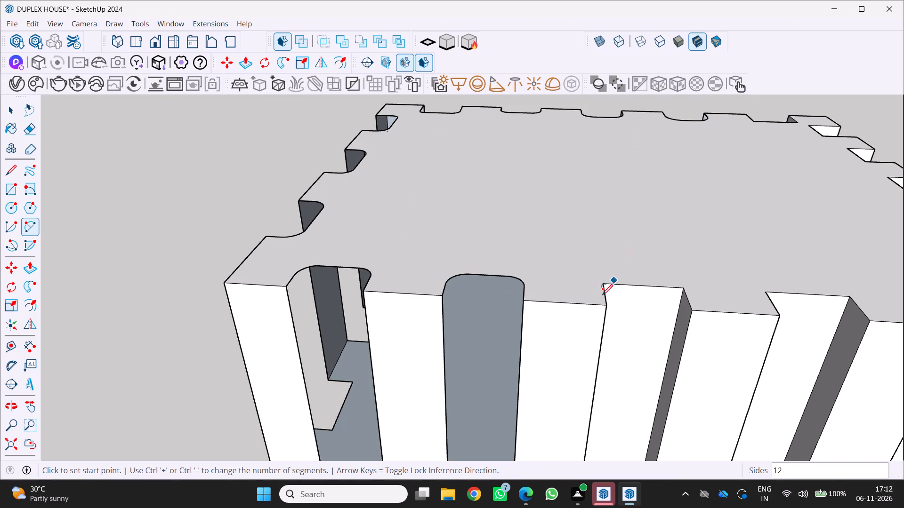
{"action": "scroll", "coordinate": [603, 299], "scroll_direction": "up", "scroll_amount": 5}
{"action": "left_click", "coordinate": [600, 292]}
{"action": "double_click", "coordinate": [625, 275]}
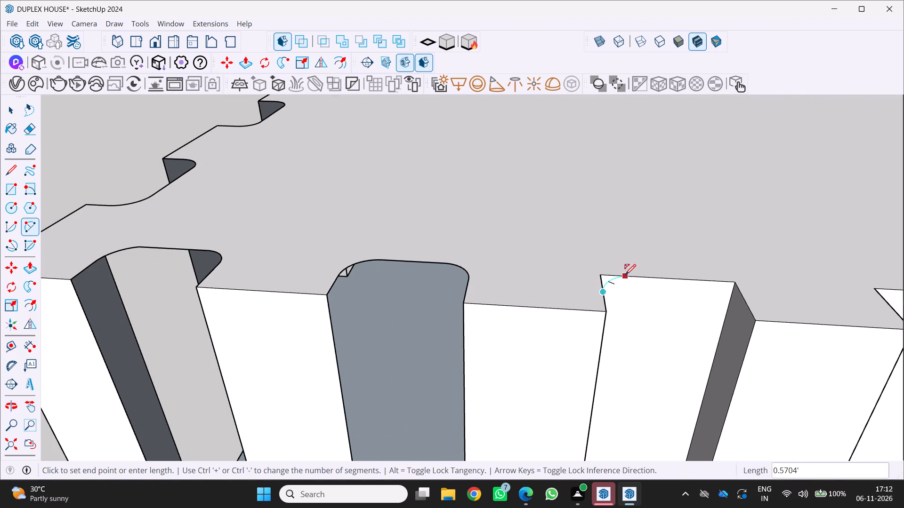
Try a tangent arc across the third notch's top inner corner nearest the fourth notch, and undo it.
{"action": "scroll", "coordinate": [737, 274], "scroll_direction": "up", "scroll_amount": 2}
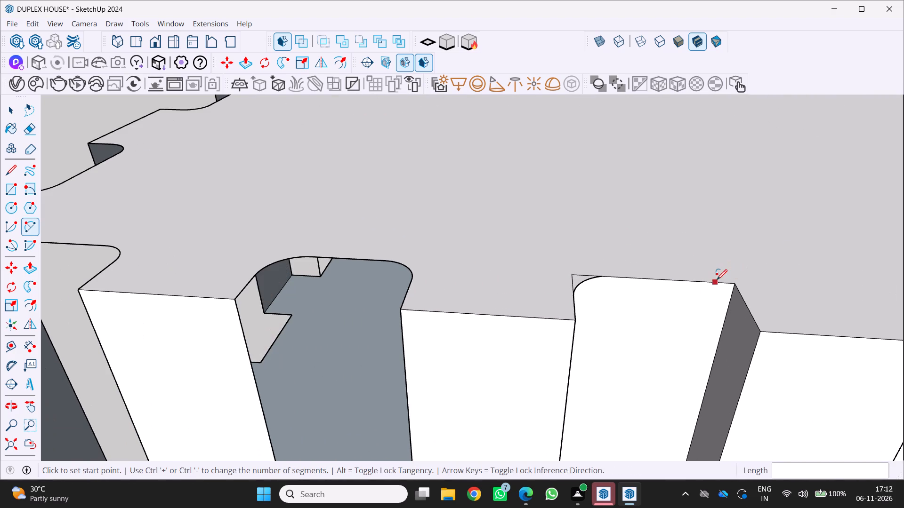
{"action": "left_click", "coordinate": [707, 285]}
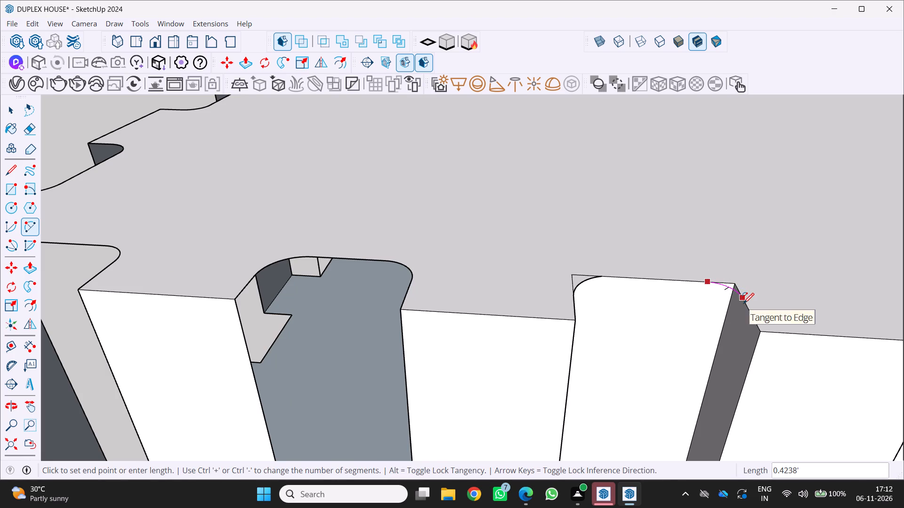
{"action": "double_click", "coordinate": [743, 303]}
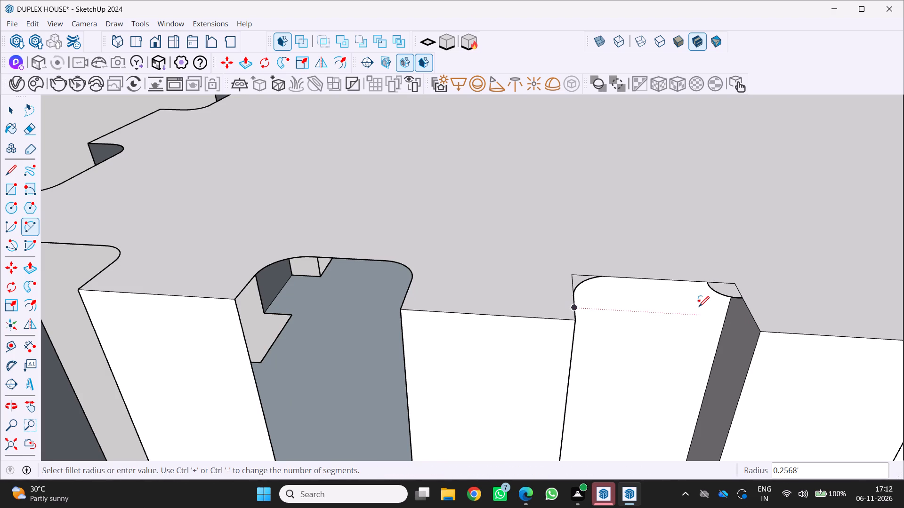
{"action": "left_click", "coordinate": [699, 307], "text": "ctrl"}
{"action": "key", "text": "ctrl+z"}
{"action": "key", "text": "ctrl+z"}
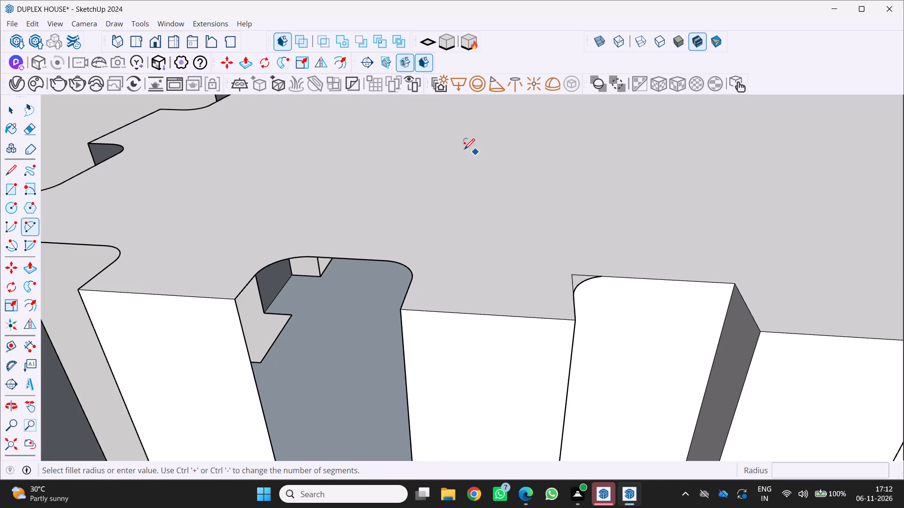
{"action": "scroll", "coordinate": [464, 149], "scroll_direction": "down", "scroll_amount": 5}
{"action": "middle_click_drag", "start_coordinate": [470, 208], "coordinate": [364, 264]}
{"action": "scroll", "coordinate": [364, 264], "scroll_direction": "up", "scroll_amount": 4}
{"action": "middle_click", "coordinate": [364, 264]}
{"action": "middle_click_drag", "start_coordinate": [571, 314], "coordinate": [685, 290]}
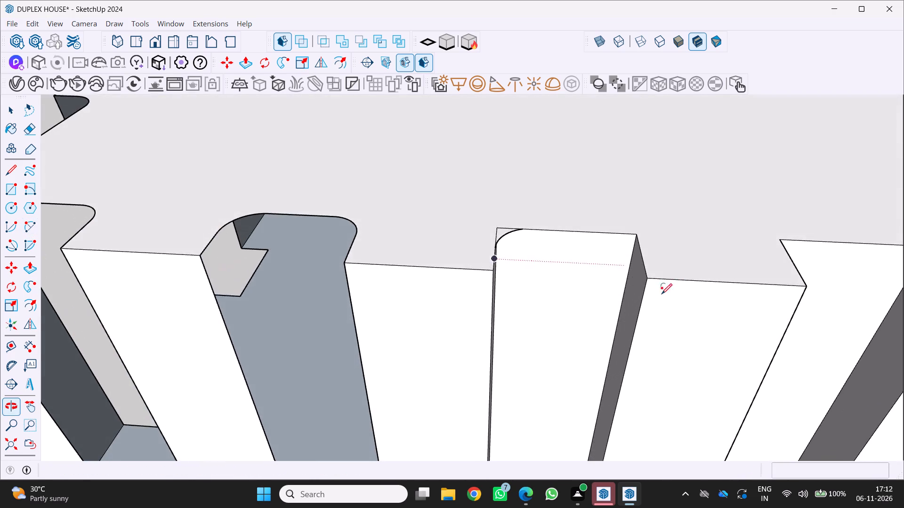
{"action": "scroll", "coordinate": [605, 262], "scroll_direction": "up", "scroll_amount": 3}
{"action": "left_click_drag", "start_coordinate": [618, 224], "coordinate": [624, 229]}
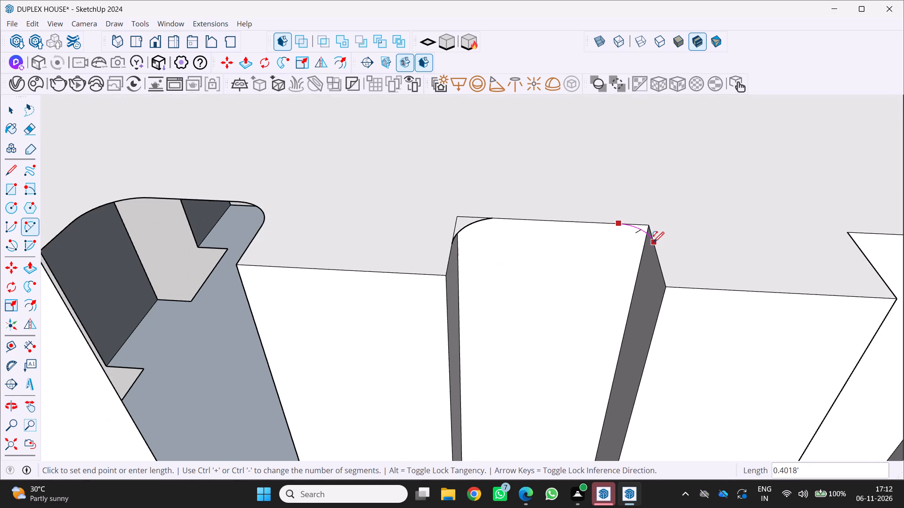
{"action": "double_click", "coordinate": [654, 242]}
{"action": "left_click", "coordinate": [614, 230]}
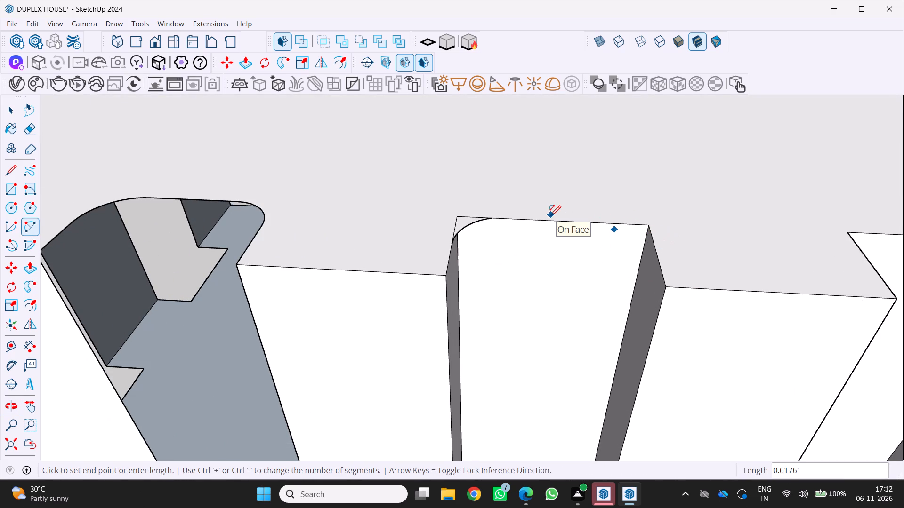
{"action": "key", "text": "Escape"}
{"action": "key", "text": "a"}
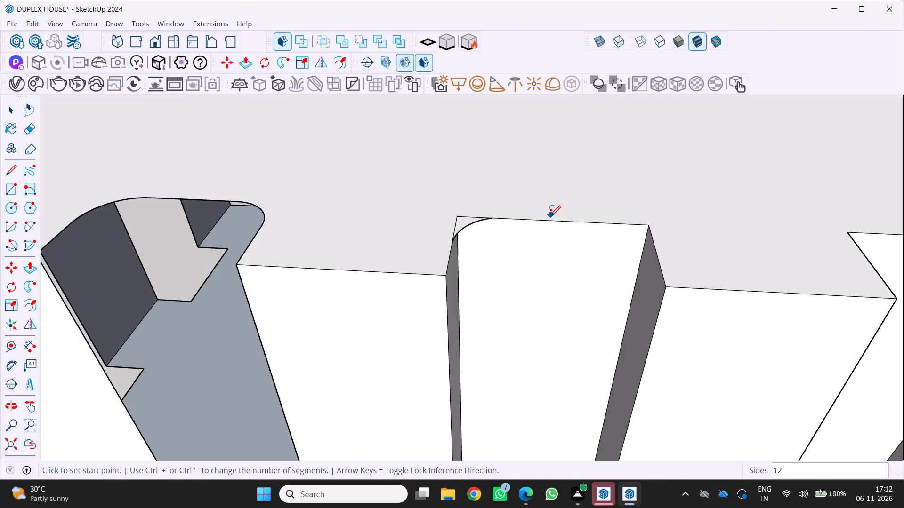
Round the third notch's top inner corner nearest the fourth notch with a tangent arc about 0.4' long.
{"action": "scroll", "coordinate": [575, 264], "scroll_direction": "up", "scroll_amount": 2}
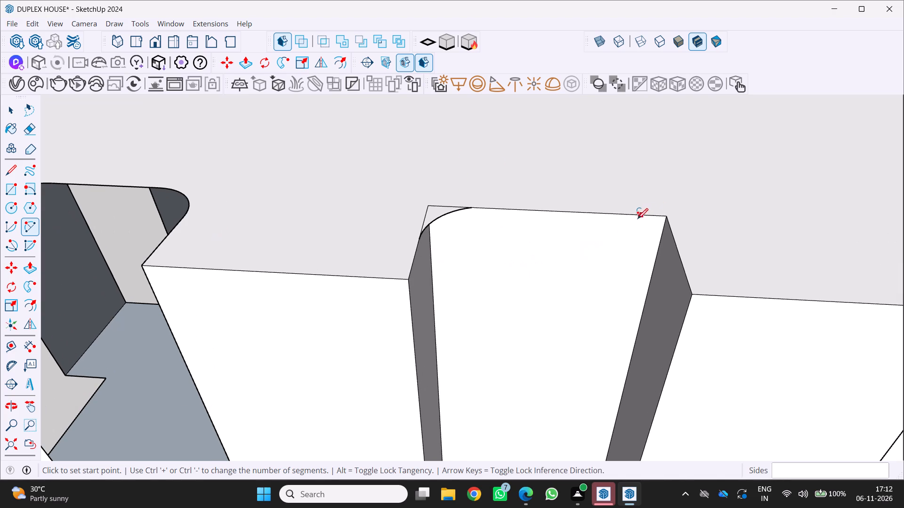
{"action": "left_click", "coordinate": [630, 216]}
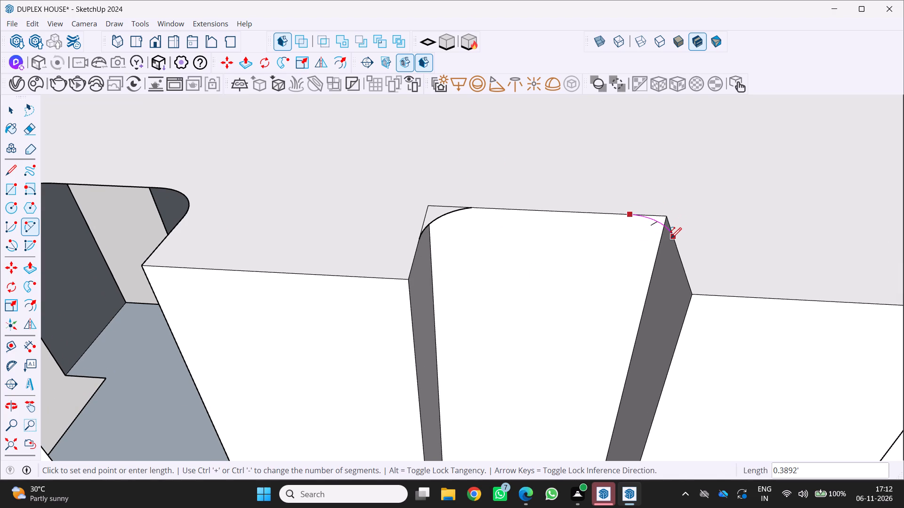
{"action": "double_click", "coordinate": [671, 238]}
Erase the leftover square-corner edges beyond the third notch's arc nearest the second notch.
{"action": "scroll", "coordinate": [563, 257], "scroll_direction": "down", "scroll_amount": 4}
{"action": "middle_click_drag", "start_coordinate": [559, 258], "coordinate": [522, 264]}
{"action": "scroll", "coordinate": [522, 264], "scroll_direction": "up", "scroll_amount": 5}
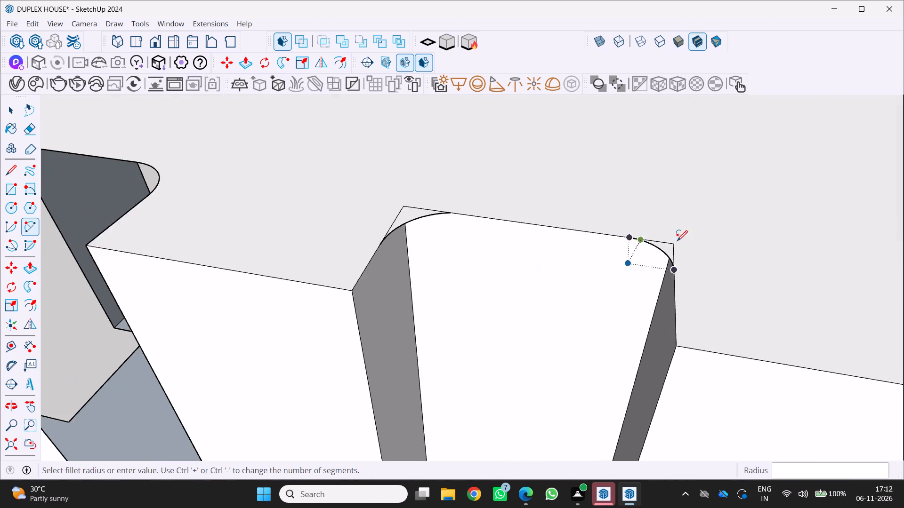
{"action": "scroll", "coordinate": [677, 241], "scroll_direction": "up", "scroll_amount": 6}
{"action": "middle_click_drag", "start_coordinate": [655, 262], "coordinate": [721, 266]}
{"action": "scroll", "coordinate": [721, 266], "scroll_direction": "down", "scroll_amount": 9}
{"action": "scroll", "coordinate": [366, 262], "scroll_direction": "up", "scroll_amount": 2}
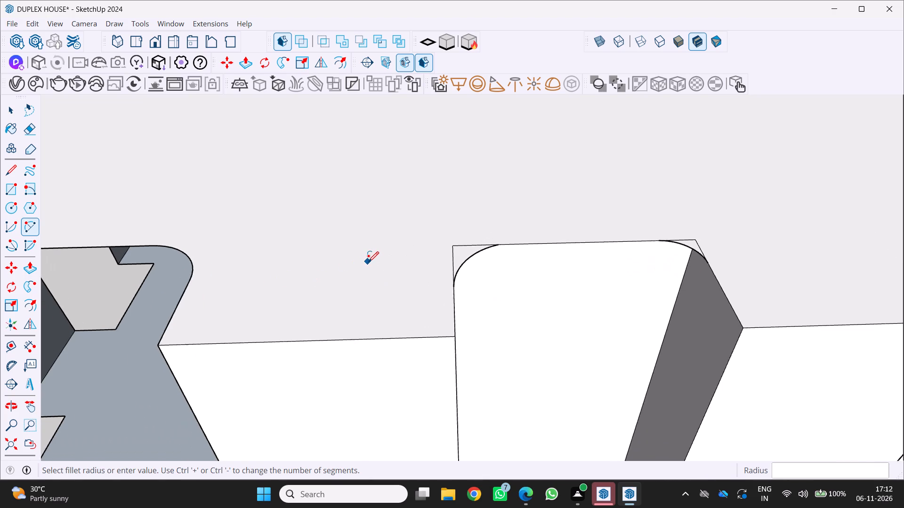
{"action": "scroll", "coordinate": [368, 262], "scroll_direction": "up", "scroll_amount": 1}
{"action": "key", "text": "e"}
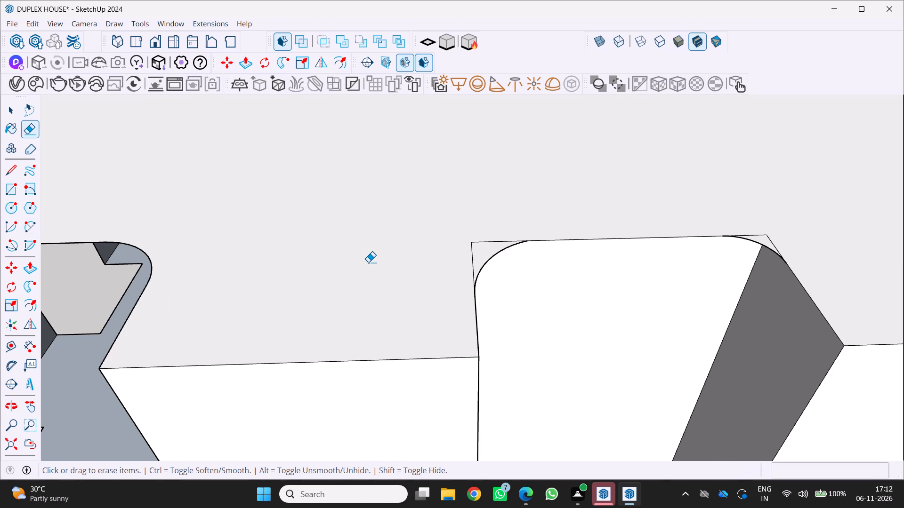
{"action": "scroll", "coordinate": [502, 277], "scroll_direction": "up", "scroll_amount": 2}
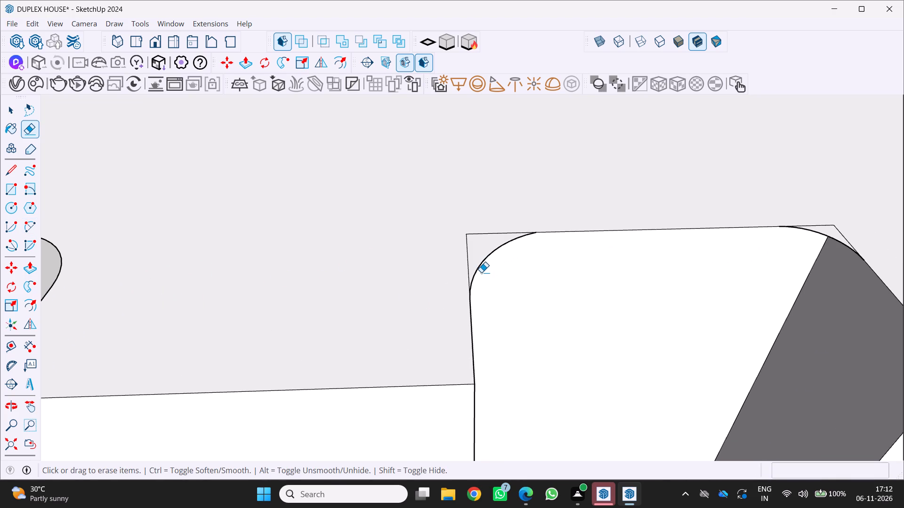
{"action": "scroll", "coordinate": [457, 239], "scroll_direction": "up", "scroll_amount": 1}
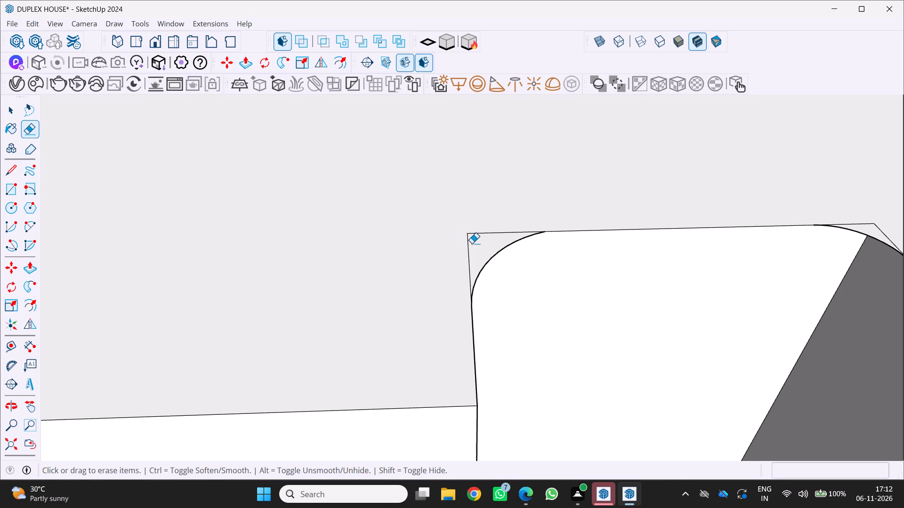
{"action": "left_click_drag", "start_coordinate": [466, 242], "coordinate": [453, 242]}
{"action": "left_click_drag", "start_coordinate": [467, 242], "coordinate": [497, 226]}
{"action": "scroll", "coordinate": [467, 239], "scroll_direction": "down", "scroll_amount": 6}
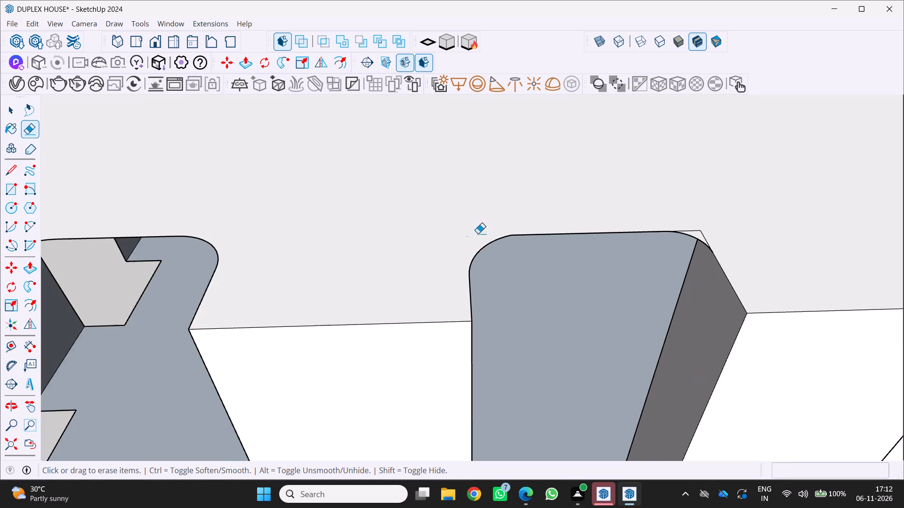
Erase the leftover square-corner edges beyond the third notch's arc nearest the fourth notch.
{"action": "middle_click_drag", "start_coordinate": [591, 208], "coordinate": [435, 237]}
{"action": "middle_click_drag", "start_coordinate": [436, 231], "coordinate": [444, 222]}
{"action": "scroll", "coordinate": [459, 210], "scroll_direction": "up", "scroll_amount": 1}
{"action": "scroll", "coordinate": [463, 202], "scroll_direction": "down", "scroll_amount": 6}
{"action": "scroll", "coordinate": [597, 246], "scroll_direction": "up", "scroll_amount": 7}
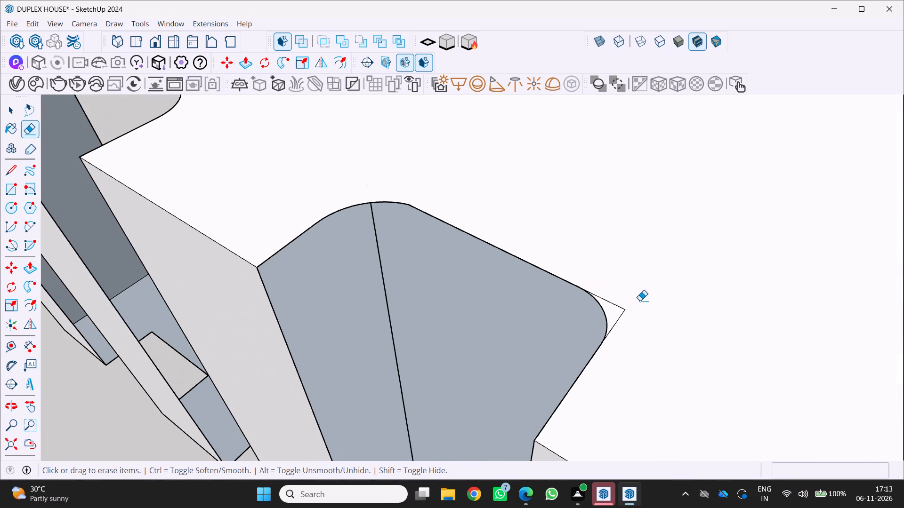
{"action": "left_click", "coordinate": [617, 319]}
{"action": "left_click_drag", "start_coordinate": [617, 310], "coordinate": [625, 296]}
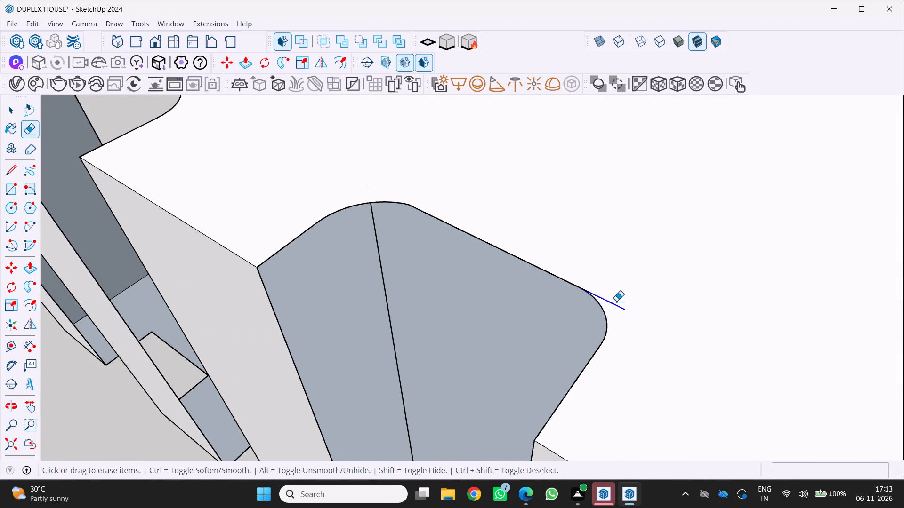
Erase the third notch's vertical inner-corner edge nearest the second notch.
{"action": "scroll", "coordinate": [606, 310], "scroll_direction": "down", "scroll_amount": 15}
{"action": "scroll", "coordinate": [574, 317], "scroll_direction": "up", "scroll_amount": 6}
{"action": "middle_click_drag", "start_coordinate": [570, 318], "coordinate": [476, 301]}
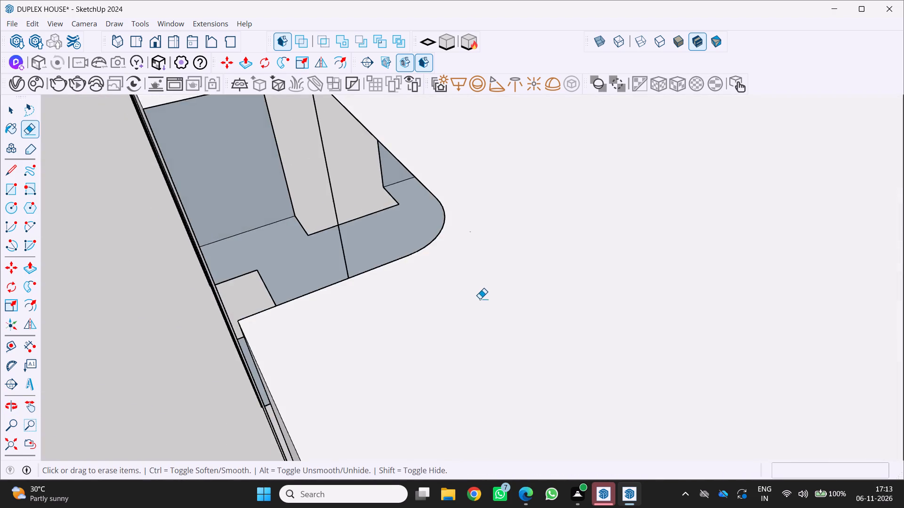
{"action": "scroll", "coordinate": [480, 299], "scroll_direction": "down", "scroll_amount": 6}
{"action": "middle_click_drag", "start_coordinate": [491, 295], "coordinate": [652, 237]}
{"action": "scroll", "coordinate": [501, 295], "scroll_direction": "up", "scroll_amount": 1}
{"action": "scroll", "coordinate": [640, 229], "scroll_direction": "down", "scroll_amount": 6}
{"action": "middle_click_drag", "start_coordinate": [488, 294], "coordinate": [523, 290]}
{"action": "middle_click_drag", "start_coordinate": [534, 286], "coordinate": [671, 243]}
{"action": "scroll", "coordinate": [542, 284], "scroll_direction": "up", "scroll_amount": 1}
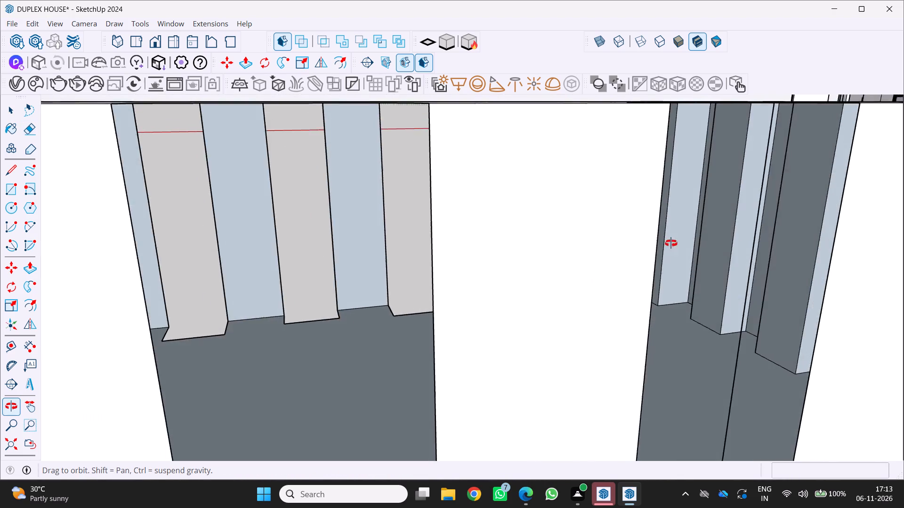
{"action": "middle_click_drag", "start_coordinate": [671, 243], "coordinate": [602, 249]}
{"action": "scroll", "coordinate": [517, 266], "scroll_direction": "down", "scroll_amount": 4}
{"action": "middle_click_drag", "start_coordinate": [516, 266], "coordinate": [367, 289]}
{"action": "middle_click", "coordinate": [367, 289]}
{"action": "scroll", "coordinate": [365, 290], "scroll_direction": "up", "scroll_amount": 5}
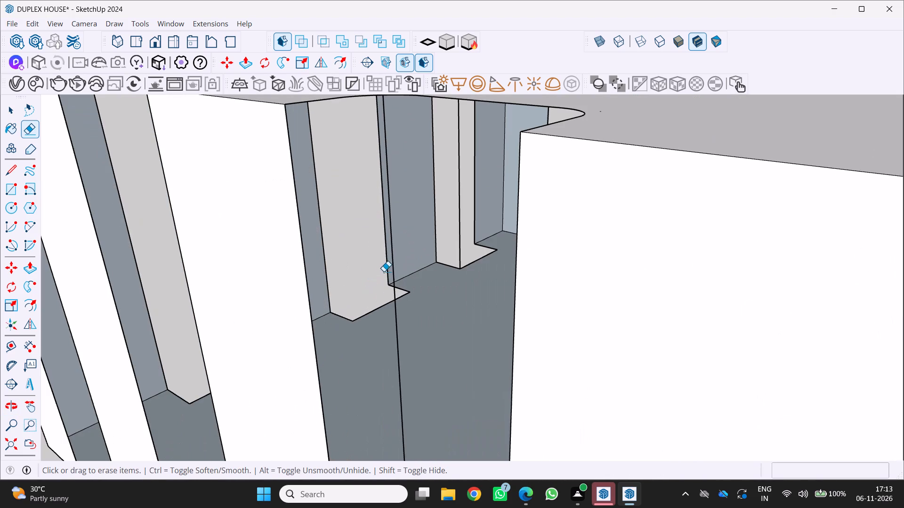
{"action": "left_click_drag", "start_coordinate": [391, 270], "coordinate": [402, 265]}
Erase the third notch's vertical inner-corner edge nearest the fourth notch.
{"action": "scroll", "coordinate": [409, 262], "scroll_direction": "down", "scroll_amount": 6}
{"action": "middle_click_drag", "start_coordinate": [412, 271], "coordinate": [570, 296]}
{"action": "middle_click", "coordinate": [573, 294]}
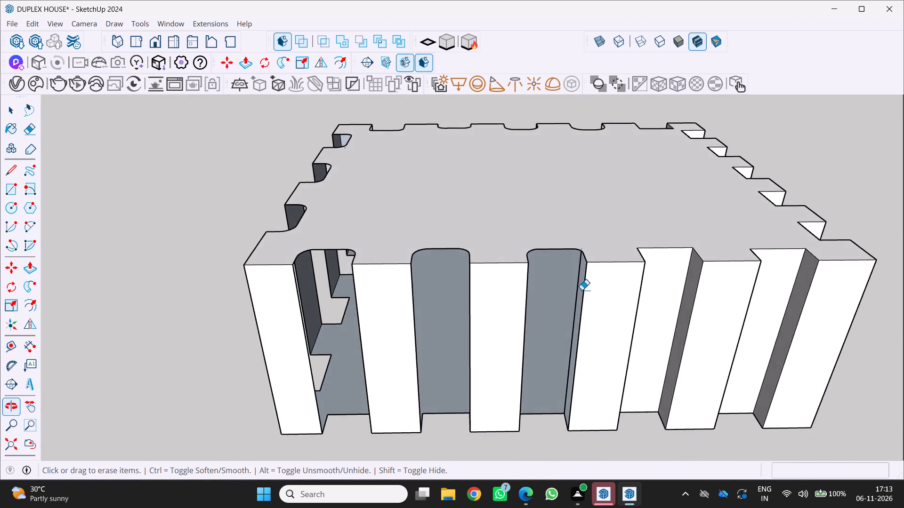
{"action": "scroll", "coordinate": [581, 289], "scroll_direction": "up", "scroll_amount": 4}
{"action": "left_click_drag", "start_coordinate": [575, 274], "coordinate": [569, 268]}
Round this side's fourth notch's top inner corner nearest the third notch with a tangent arc about 0.67' long.
{"action": "scroll", "coordinate": [527, 275], "scroll_direction": "down", "scroll_amount": 11}
{"action": "middle_click_drag", "start_coordinate": [519, 267], "coordinate": [412, 271]}
{"action": "scroll", "coordinate": [513, 285], "scroll_direction": "up", "scroll_amount": 1}
{"action": "middle_click_drag", "start_coordinate": [510, 285], "coordinate": [450, 290]}
{"action": "scroll", "coordinate": [479, 279], "scroll_direction": "up", "scroll_amount": 4}
{"action": "scroll", "coordinate": [506, 308], "scroll_direction": "up", "scroll_amount": 2}
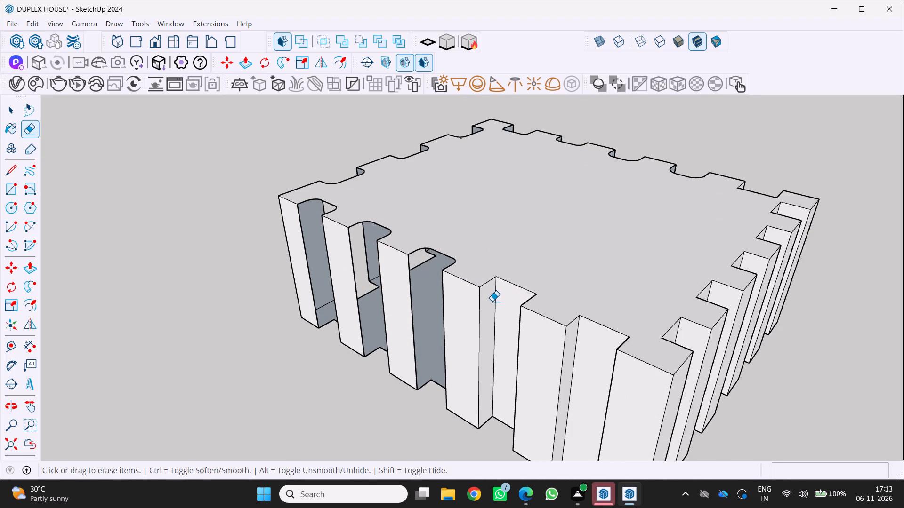
{"action": "scroll", "coordinate": [480, 303], "scroll_direction": "up", "scroll_amount": 2}
{"action": "scroll", "coordinate": [516, 266], "scroll_direction": "up", "scroll_amount": 2}
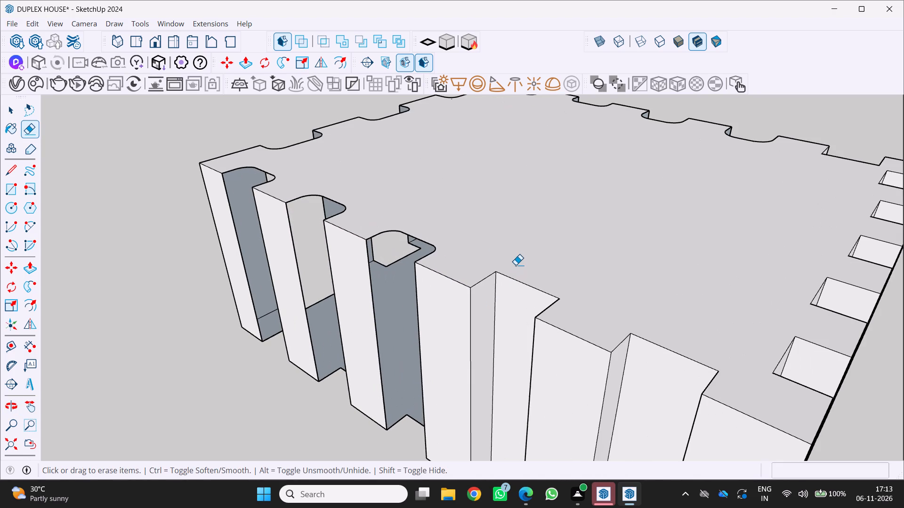
{"action": "key", "text": "a"}
{"action": "scroll", "coordinate": [491, 275], "scroll_direction": "up", "scroll_amount": 2}
{"action": "left_click", "coordinate": [483, 281]}
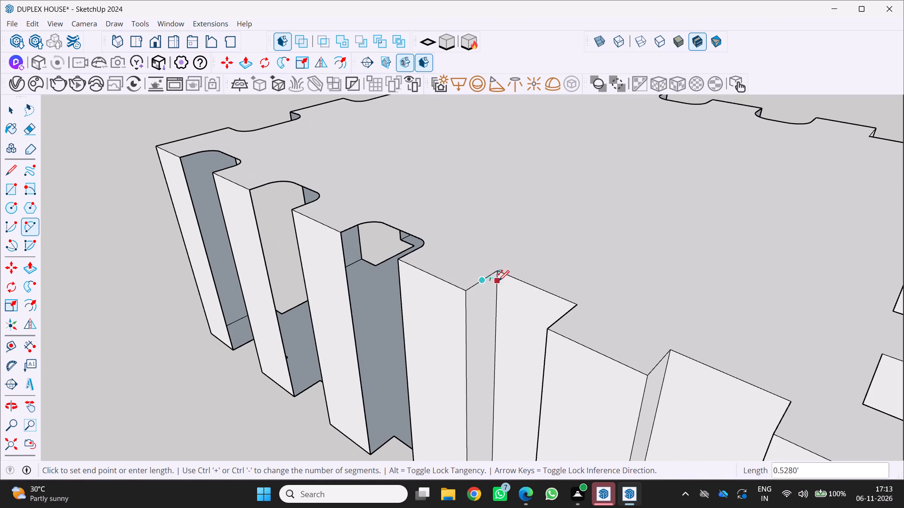
{"action": "double_click", "coordinate": [515, 280]}
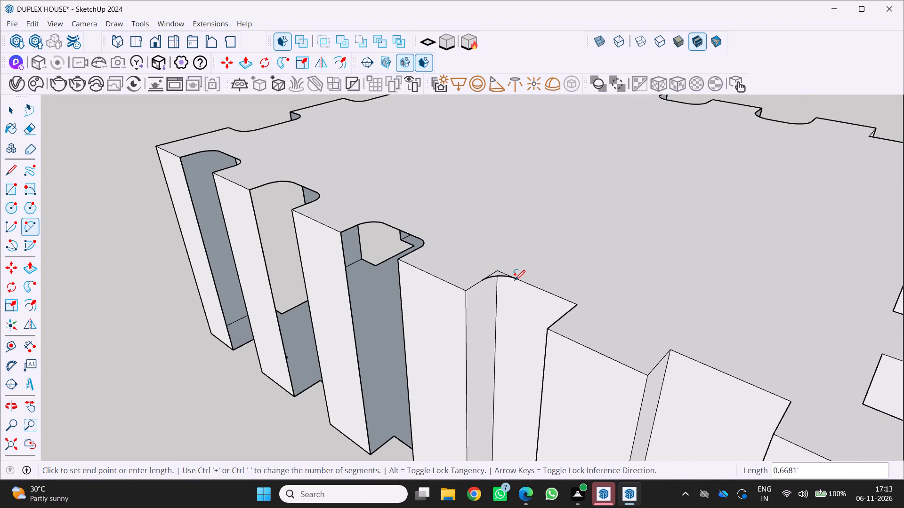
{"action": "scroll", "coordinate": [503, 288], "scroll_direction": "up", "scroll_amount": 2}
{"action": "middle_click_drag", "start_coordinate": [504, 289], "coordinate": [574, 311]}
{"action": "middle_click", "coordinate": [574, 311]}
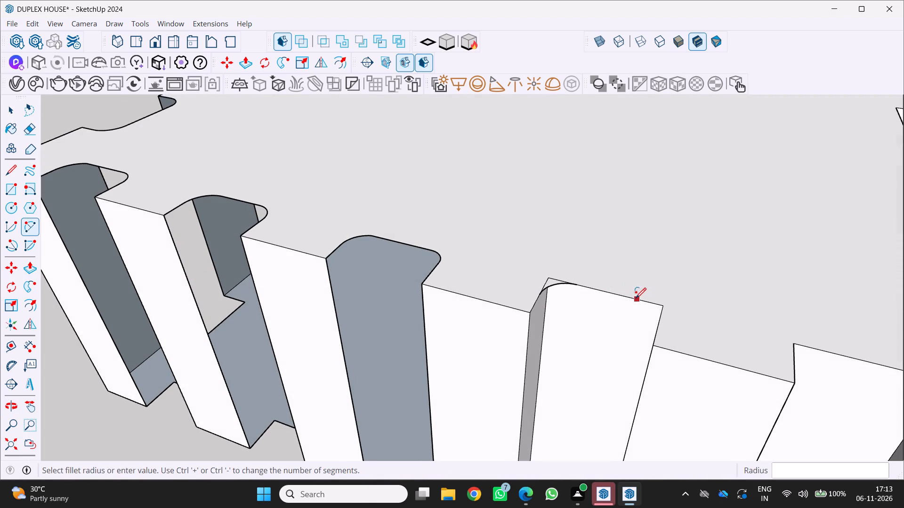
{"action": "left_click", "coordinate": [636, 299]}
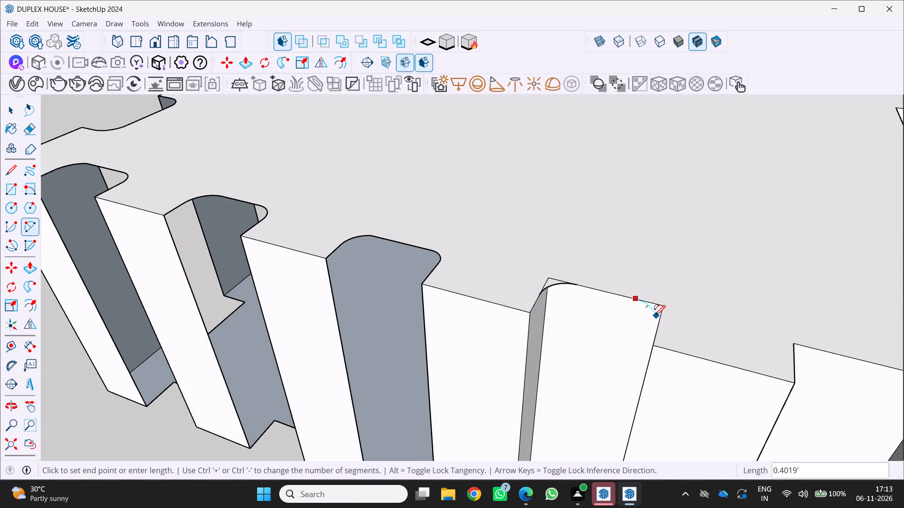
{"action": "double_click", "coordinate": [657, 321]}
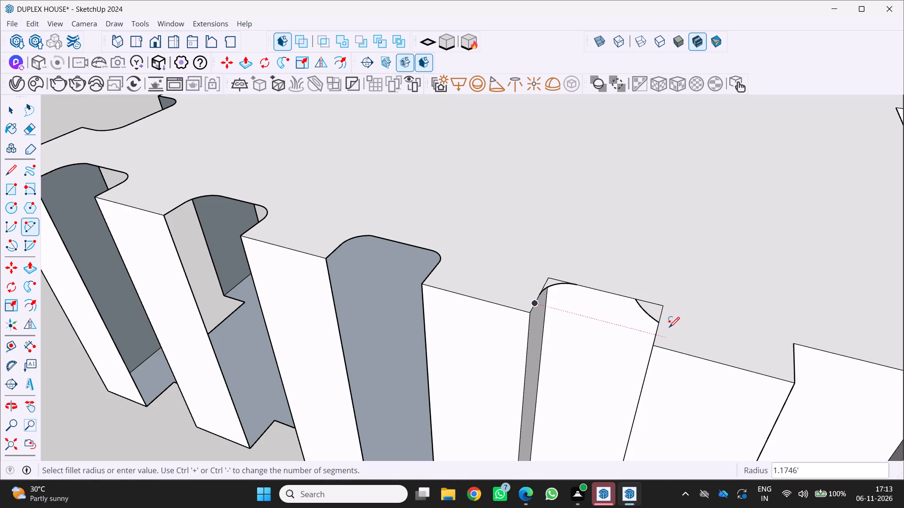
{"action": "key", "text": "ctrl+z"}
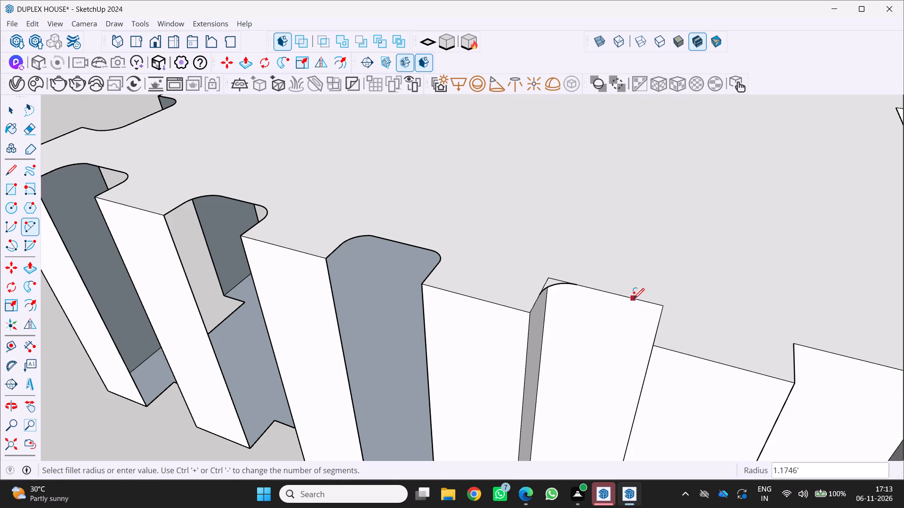
Round the fourth notch's top inner corner nearest the fifth notch with a tangent arc of about 0.45' radius.
{"action": "left_click", "coordinate": [634, 299]}
{"action": "double_click", "coordinate": [656, 326]}
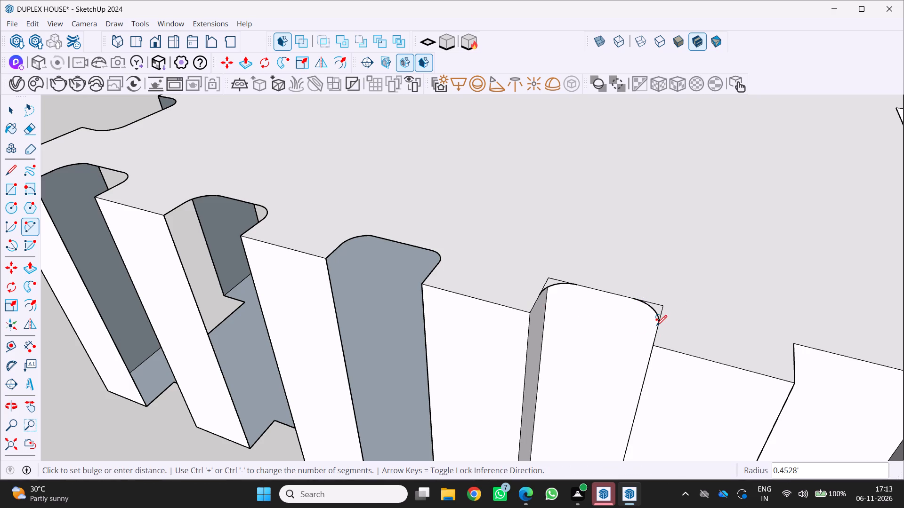
Erase the leftover square-corner edges beyond both of the fourth notch's corner arcs.
{"action": "key", "text": "e"}
{"action": "scroll", "coordinate": [558, 301], "scroll_direction": "up", "scroll_amount": 3}
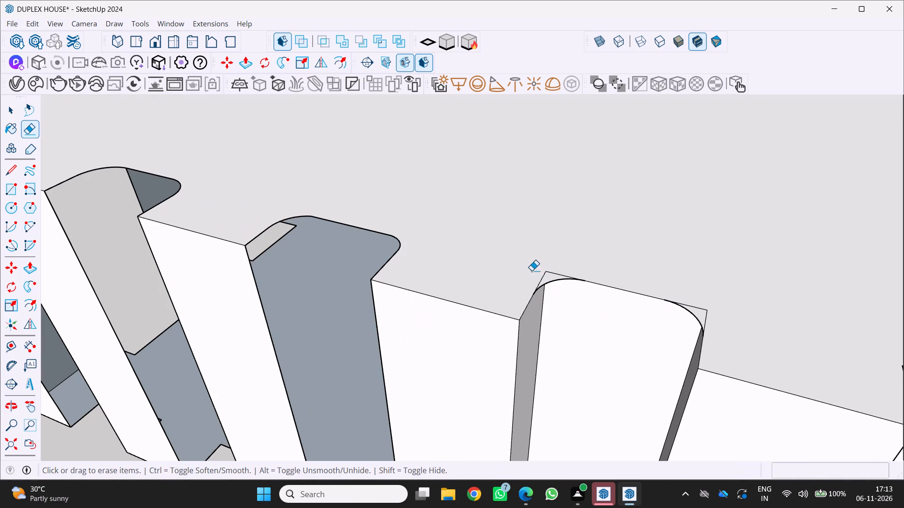
{"action": "left_click_drag", "start_coordinate": [540, 275], "coordinate": [552, 277]}
{"action": "left_click_drag", "start_coordinate": [548, 273], "coordinate": [592, 257]}
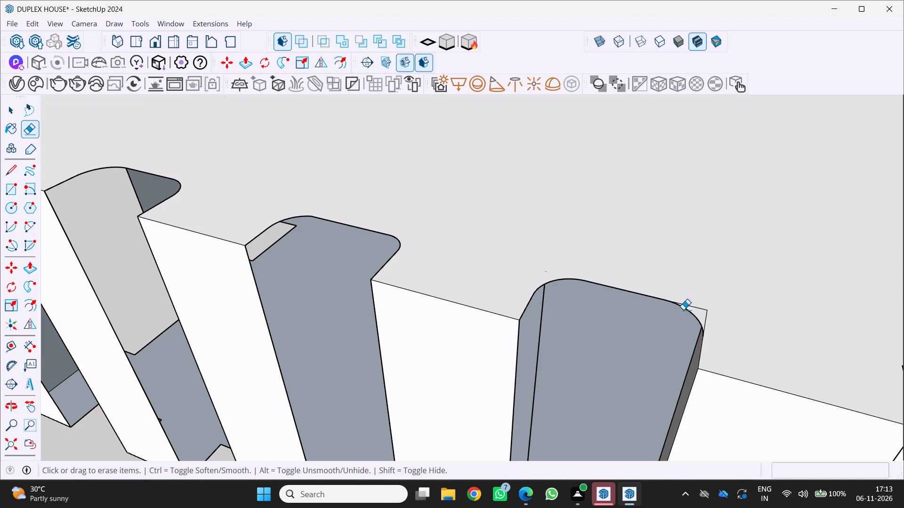
{"action": "left_click_drag", "start_coordinate": [703, 317], "coordinate": [709, 313]}
{"action": "left_click_drag", "start_coordinate": [698, 307], "coordinate": [732, 301]}
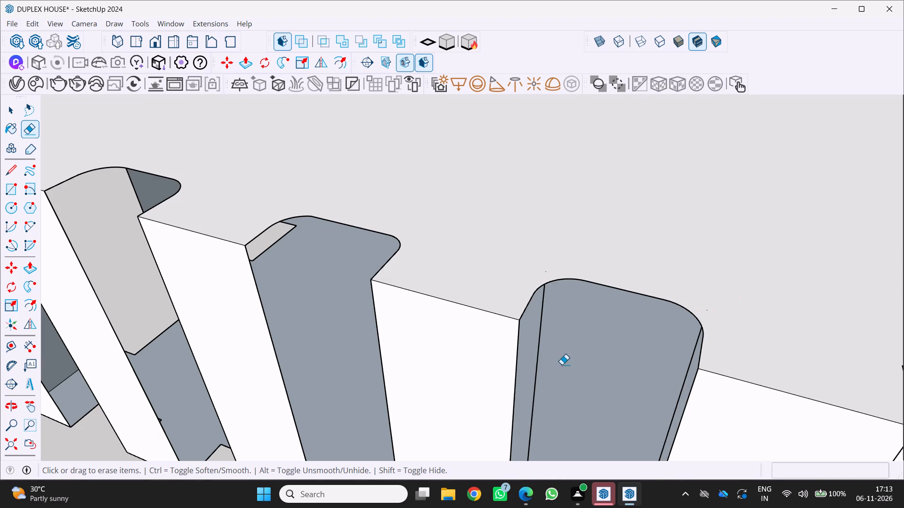
Erase the fourth notch's two vertical inner-corner edges.
{"action": "left_click", "coordinate": [543, 323]}
{"action": "middle_click_drag", "start_coordinate": [548, 330], "coordinate": [605, 322]}
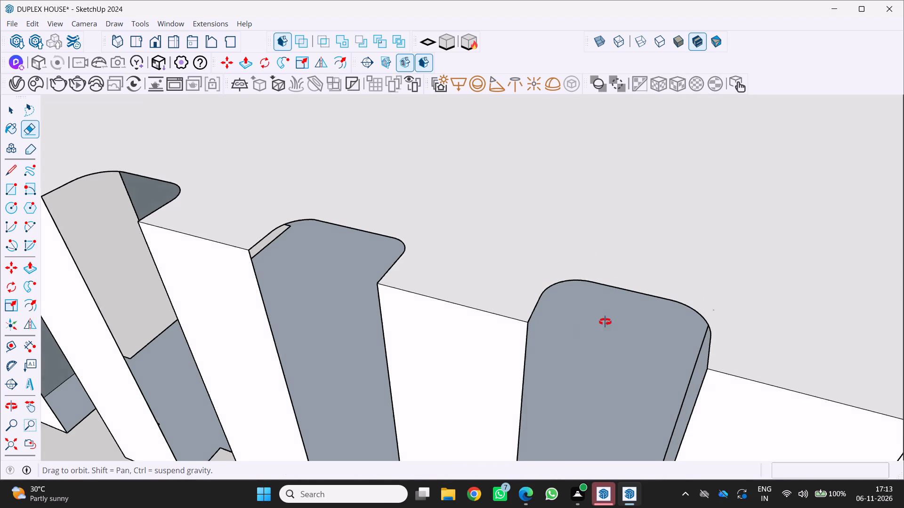
{"action": "middle_click_drag", "start_coordinate": [605, 322], "coordinate": [699, 294]}
{"action": "middle_click", "coordinate": [700, 294]}
{"action": "left_click", "coordinate": [773, 230]}
Round this side's fifth notch's top inner corner nearest the fourth notch with a tangent arc of about 0.41' radius.
{"action": "scroll", "coordinate": [719, 257], "scroll_direction": "down", "scroll_amount": 6}
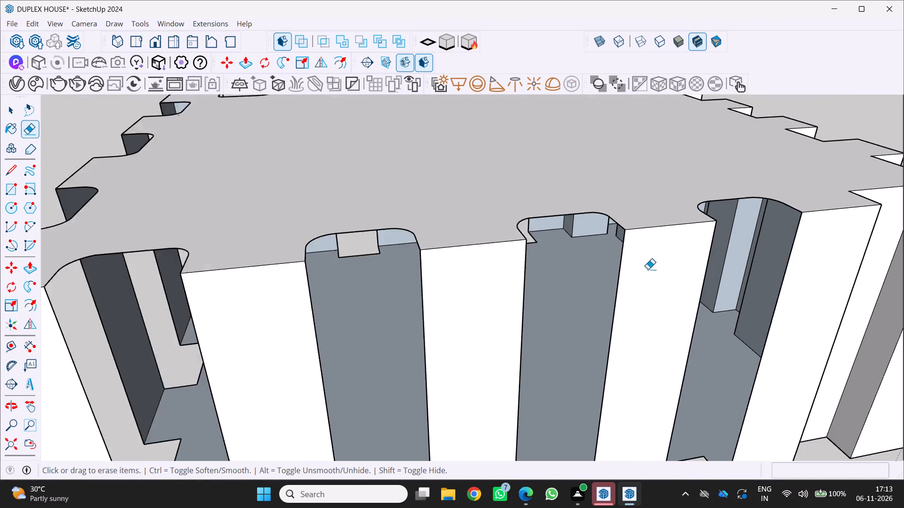
{"action": "scroll", "coordinate": [648, 269], "scroll_direction": "down", "scroll_amount": 4}
{"action": "middle_click_drag", "start_coordinate": [732, 252], "coordinate": [503, 279]}
{"action": "middle_click", "coordinate": [503, 279]}
{"action": "middle_click", "coordinate": [503, 278]}
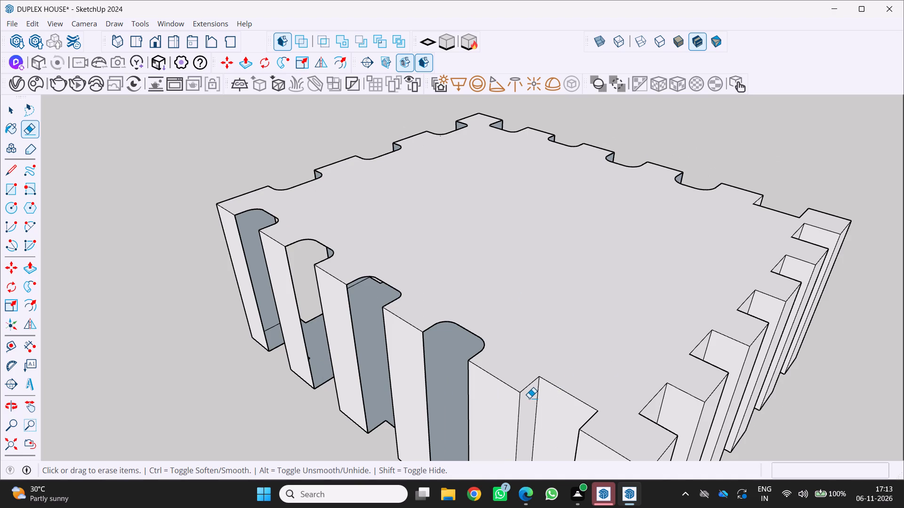
{"action": "key", "text": "a"}
{"action": "scroll", "coordinate": [543, 380], "scroll_direction": "up", "scroll_amount": 3}
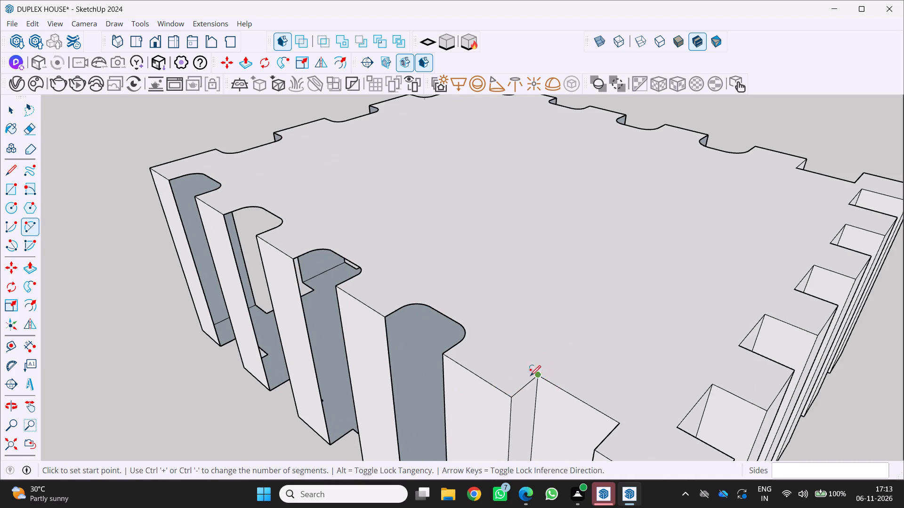
{"action": "left_click_drag", "start_coordinate": [522, 388], "coordinate": [527, 388]}
{"action": "left_click", "coordinate": [555, 385]}
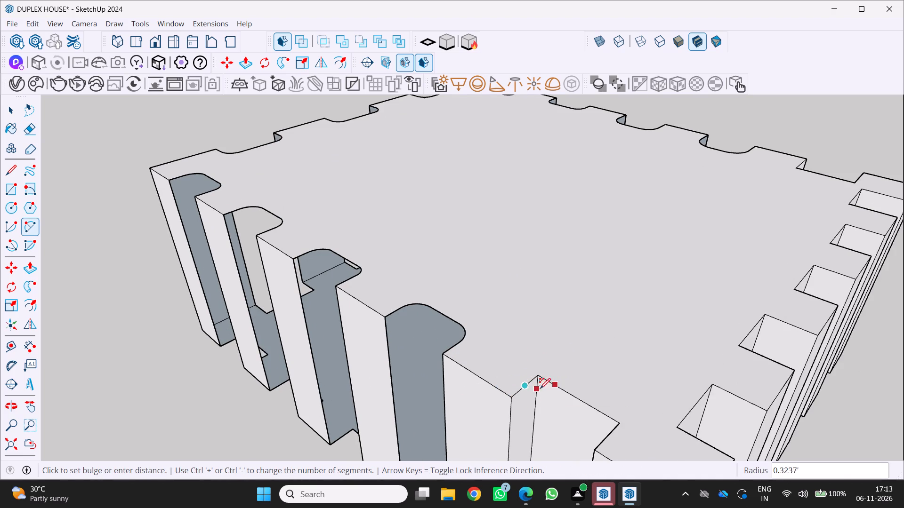
{"action": "double_click", "coordinate": [551, 387]}
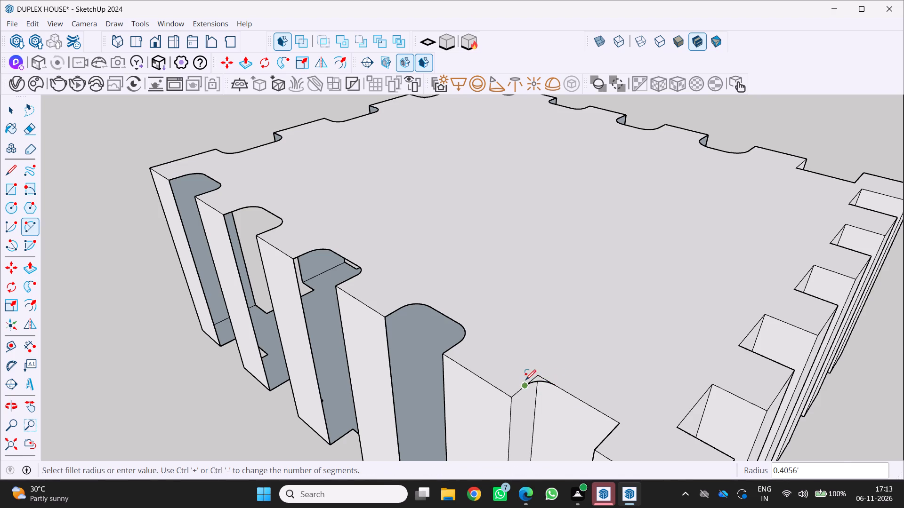
Erase the leftover square-corner edges beyond the fifth notch's arc nearest the fourth notch.
{"action": "scroll", "coordinate": [525, 381], "scroll_direction": "up", "scroll_amount": 3}
{"action": "key", "text": "e"}
{"action": "scroll", "coordinate": [525, 380], "scroll_direction": "up", "scroll_amount": 2}
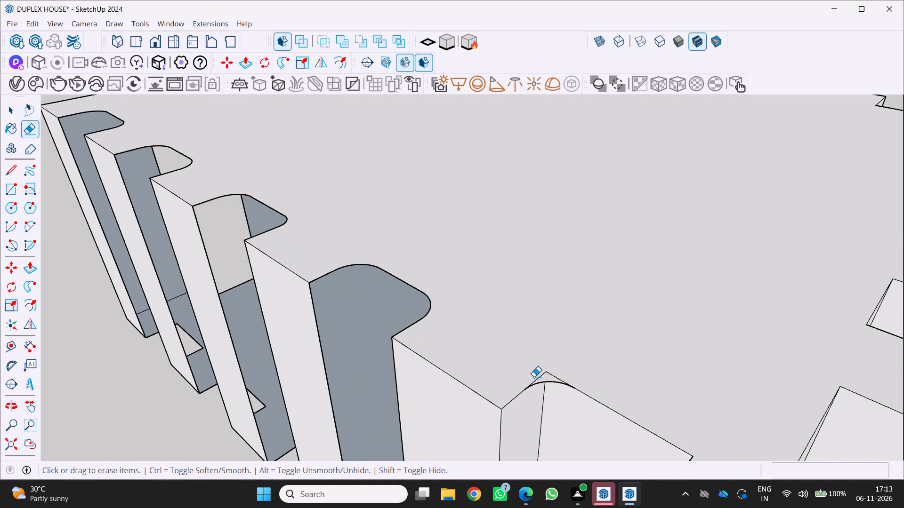
{"action": "left_click_drag", "start_coordinate": [539, 377], "coordinate": [563, 368]}
Round the fifth notch's top inner corner nearest the block's end with a tangent arc about 0.62' long.
{"action": "scroll", "coordinate": [554, 367], "scroll_direction": "down", "scroll_amount": 10}
{"action": "middle_click_drag", "start_coordinate": [574, 373], "coordinate": [631, 366]}
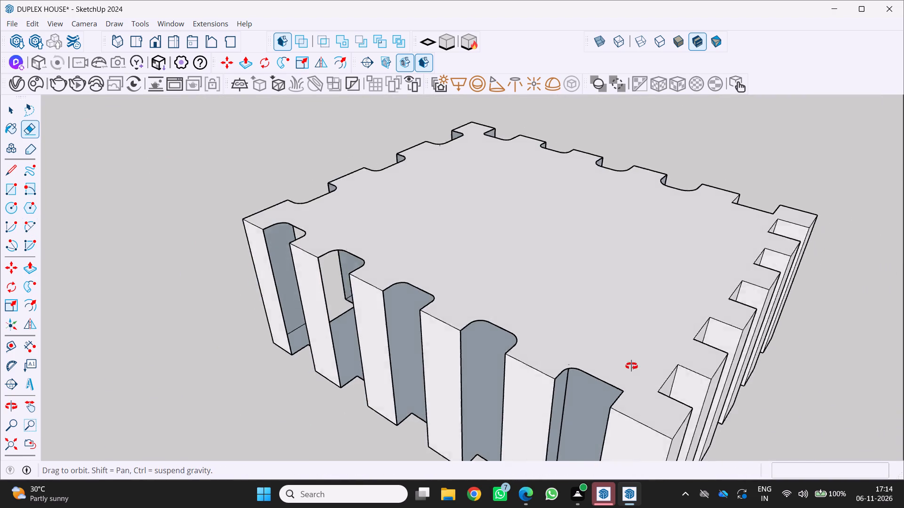
{"action": "middle_click_drag", "start_coordinate": [631, 366], "coordinate": [675, 353]}
{"action": "middle_click", "coordinate": [676, 353]}
{"action": "key", "text": "a"}
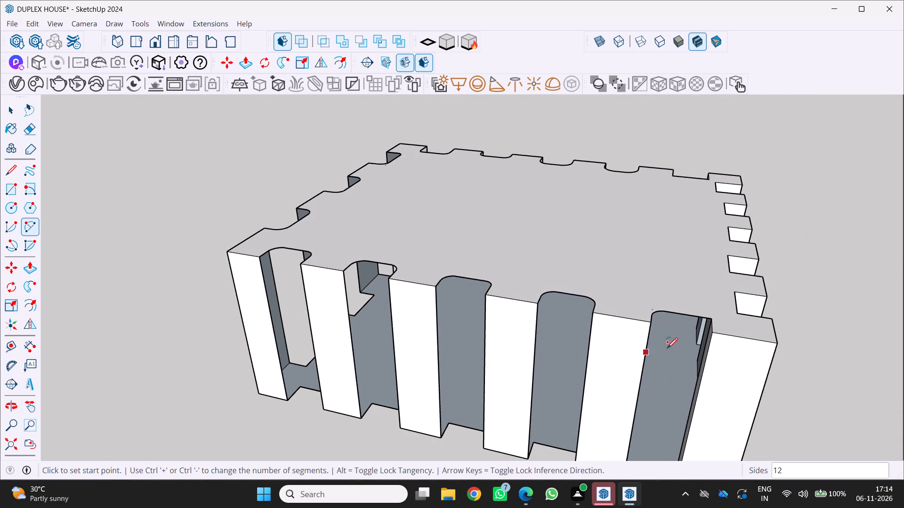
{"action": "scroll", "coordinate": [684, 334], "scroll_direction": "up", "scroll_amount": 3}
{"action": "middle_click_drag", "start_coordinate": [702, 330], "coordinate": [663, 363]}
{"action": "scroll", "coordinate": [668, 332], "scroll_direction": "down", "scroll_amount": 10}
{"action": "middle_click_drag", "start_coordinate": [669, 323], "coordinate": [710, 304]}
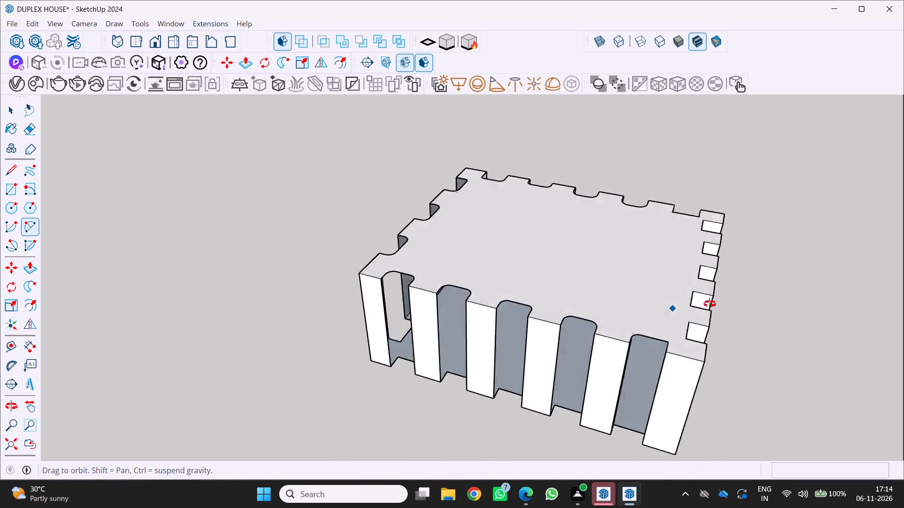
{"action": "middle_click_drag", "start_coordinate": [710, 304], "coordinate": [772, 216]}
{"action": "scroll", "coordinate": [706, 277], "scroll_direction": "up", "scroll_amount": 3}
{"action": "middle_click_drag", "start_coordinate": [698, 277], "coordinate": [659, 375]}
{"action": "scroll", "coordinate": [646, 354], "scroll_direction": "up", "scroll_amount": 2}
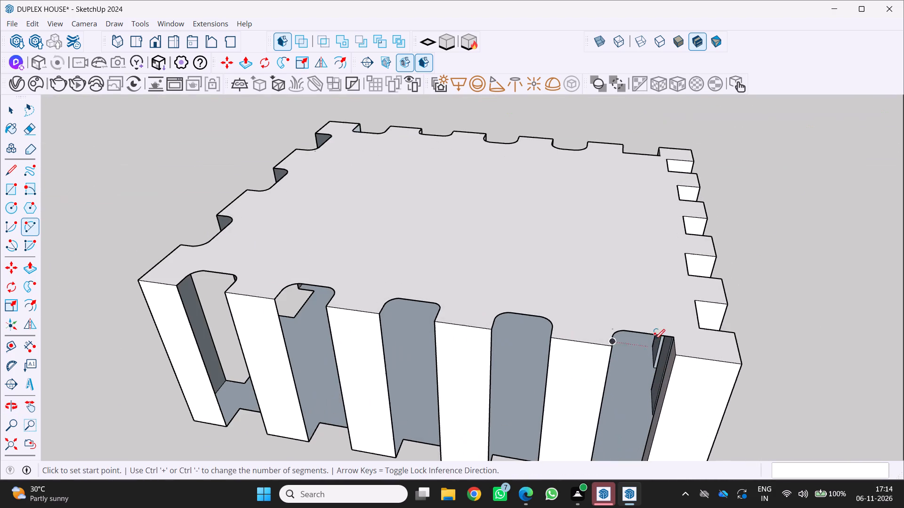
{"action": "left_click", "coordinate": [659, 337]}
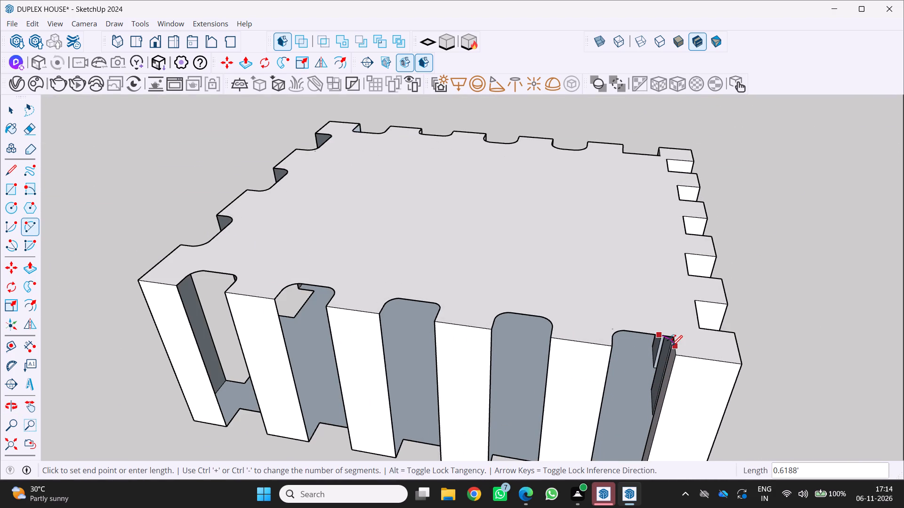
{"action": "double_click", "coordinate": [676, 346]}
Erase the leftover square-corner edges beyond the fifth notch's arc nearest the block's end.
{"action": "scroll", "coordinate": [675, 333], "scroll_direction": "up", "scroll_amount": 6}
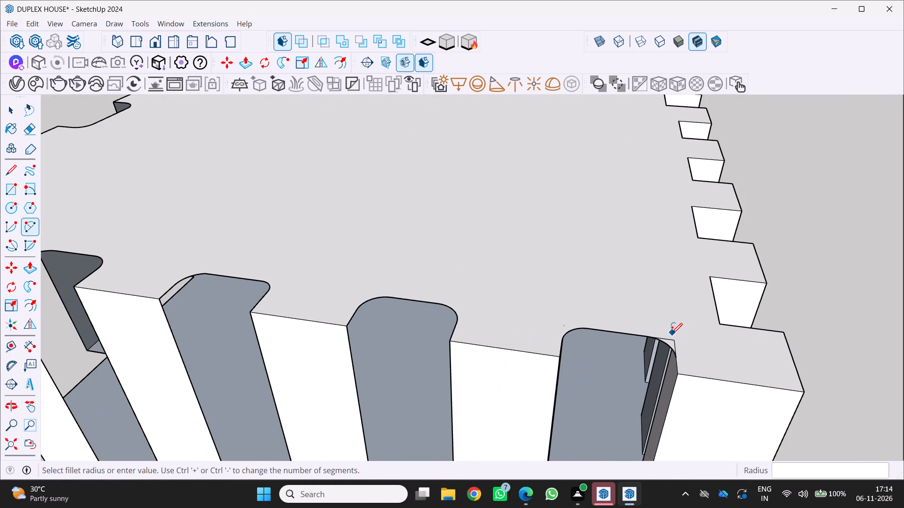
{"action": "key", "text": "e"}
{"action": "scroll", "coordinate": [673, 341], "scroll_direction": "up", "scroll_amount": 3}
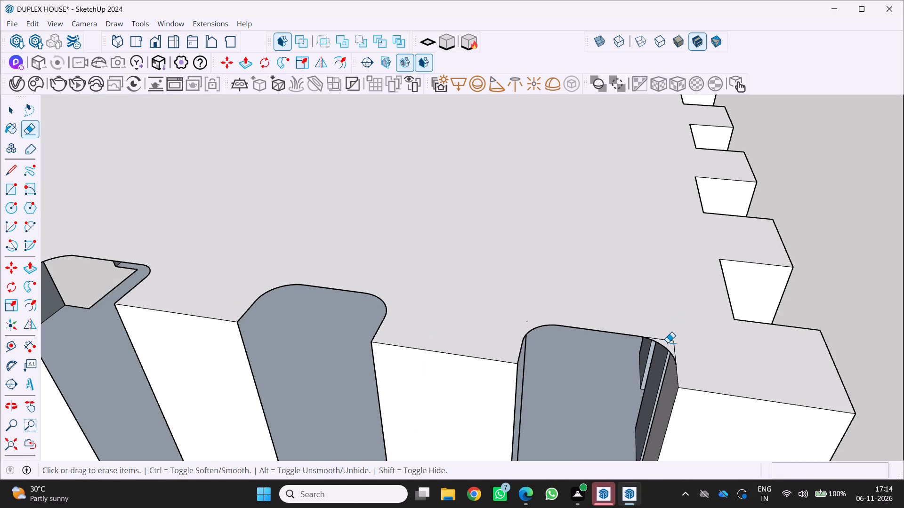
{"action": "left_click", "coordinate": [669, 341]}
{"action": "left_click", "coordinate": [676, 346]}
Inspect all sides of the ground block for notches that still have square inner corners.
{"action": "scroll", "coordinate": [670, 346], "scroll_direction": "down", "scroll_amount": 11}
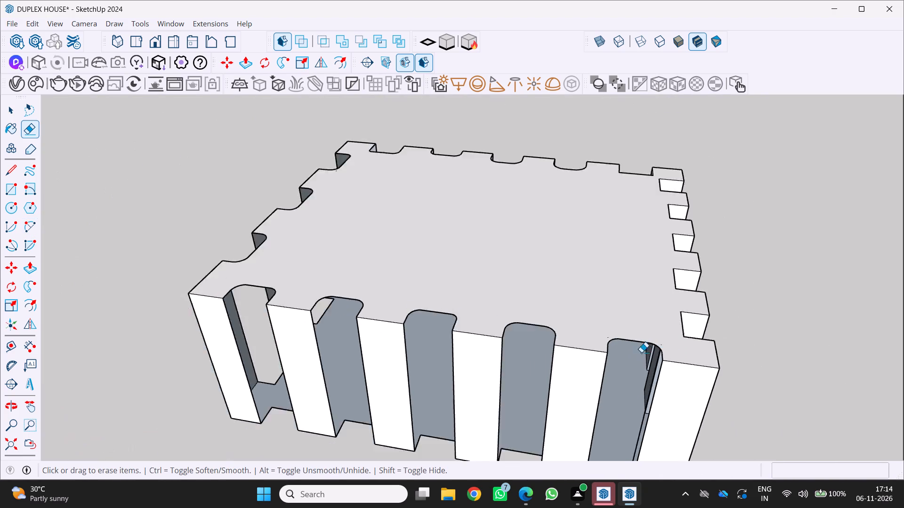
{"action": "scroll", "coordinate": [641, 352], "scroll_direction": "down", "scroll_amount": 4}
{"action": "middle_click_drag", "start_coordinate": [656, 342], "coordinate": [506, 270]}
{"action": "middle_click_drag", "start_coordinate": [492, 264], "coordinate": [405, 210]}
{"action": "scroll", "coordinate": [501, 304], "scroll_direction": "up", "scroll_amount": 2}
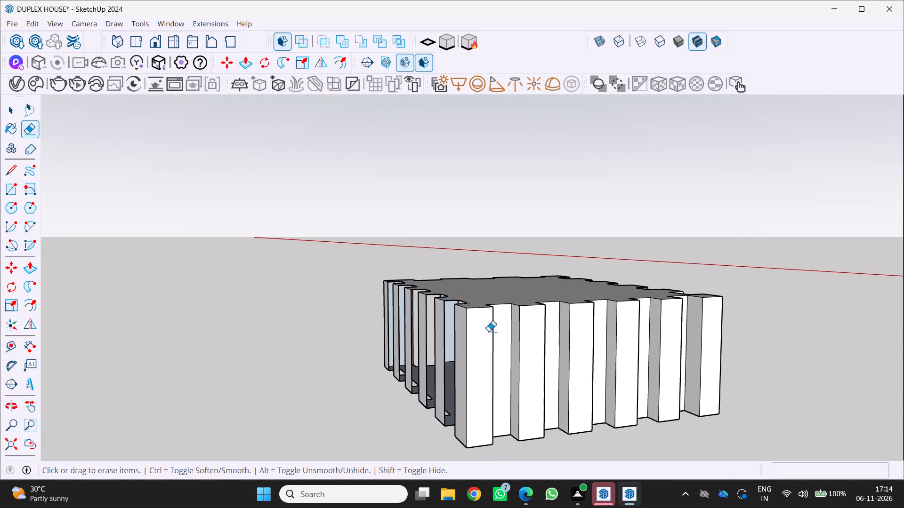
{"action": "middle_click", "coordinate": [480, 343]}
{"action": "middle_click_drag", "start_coordinate": [479, 344], "coordinate": [389, 396]}
{"action": "middle_click", "coordinate": [387, 397]}
{"action": "scroll", "coordinate": [387, 397], "scroll_direction": "up", "scroll_amount": 4}
{"action": "middle_click_drag", "start_coordinate": [395, 360], "coordinate": [468, 197], "text": "shift"}
{"action": "scroll", "coordinate": [468, 197], "scroll_direction": "down", "scroll_amount": 2, "text": "shift"}
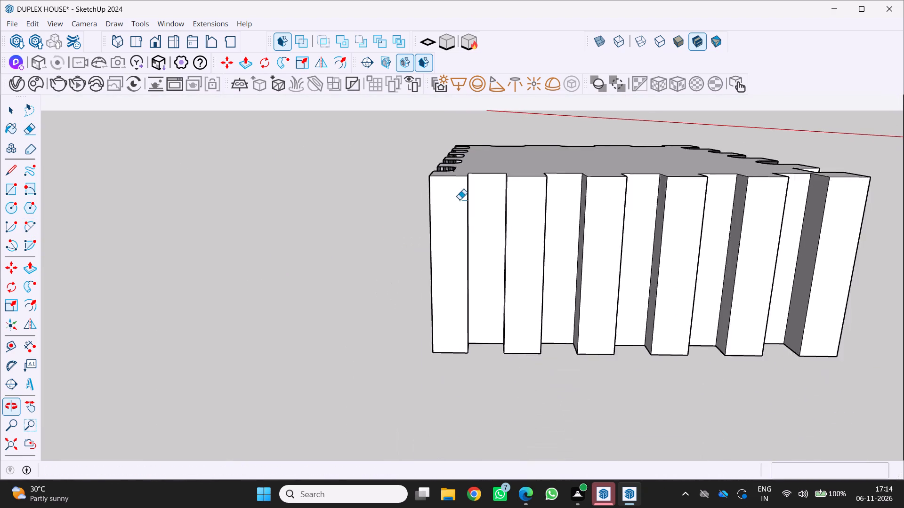
{"action": "middle_click", "coordinate": [468, 197], "text": "shift"}
{"action": "scroll", "coordinate": [460, 199], "scroll_direction": "down", "scroll_amount": 3, "text": "shift"}
{"action": "middle_click_drag", "start_coordinate": [460, 196], "coordinate": [406, 327], "text": "shift"}
{"action": "middle_click", "coordinate": [405, 329], "text": "shift"}
{"action": "scroll", "coordinate": [421, 307], "scroll_direction": "up", "scroll_amount": 2, "text": "shift"}
{"action": "scroll", "coordinate": [416, 290], "scroll_direction": "down", "scroll_amount": 11, "text": "shift"}
{"action": "middle_click_drag", "start_coordinate": [423, 299], "coordinate": [376, 434], "text": "shift"}
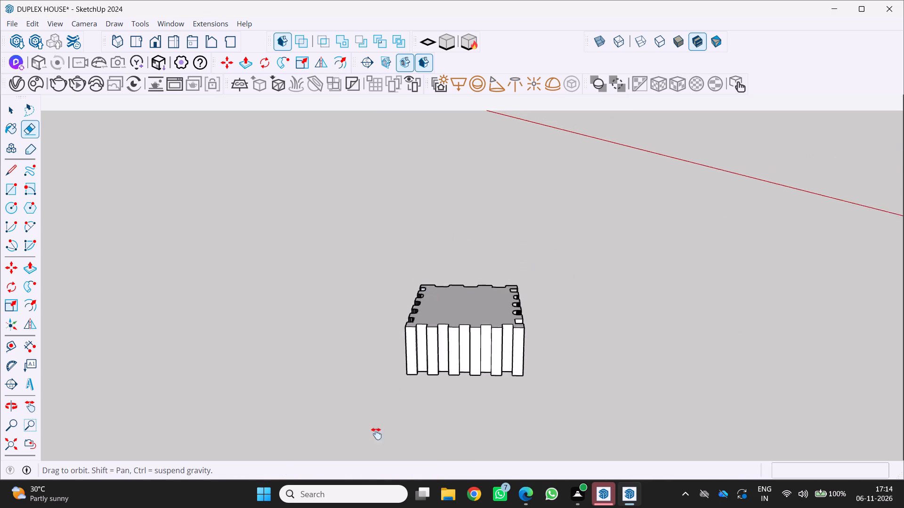
{"action": "middle_click_drag", "start_coordinate": [376, 434], "coordinate": [370, 453], "text": "shift"}
{"action": "scroll", "coordinate": [365, 445], "scroll_direction": "up", "scroll_amount": 4, "text": "shift"}
{"action": "middle_click_drag", "start_coordinate": [361, 428], "coordinate": [420, 242]}
{"action": "scroll", "coordinate": [420, 242], "scroll_direction": "down", "scroll_amount": 13}
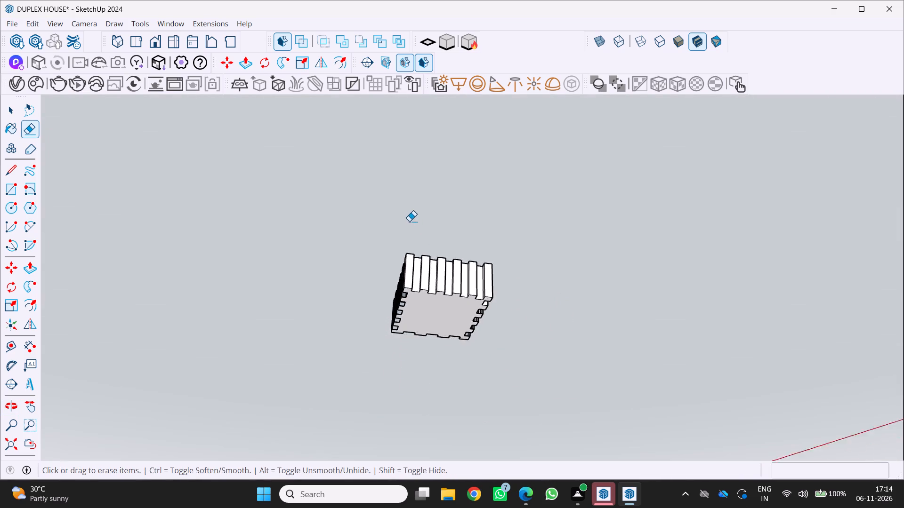
{"action": "middle_click_drag", "start_coordinate": [408, 225], "coordinate": [330, 450]}
{"action": "scroll", "coordinate": [339, 410], "scroll_direction": "down", "scroll_amount": 20}
{"action": "scroll", "coordinate": [339, 410], "scroll_direction": "down", "scroll_amount": 2}
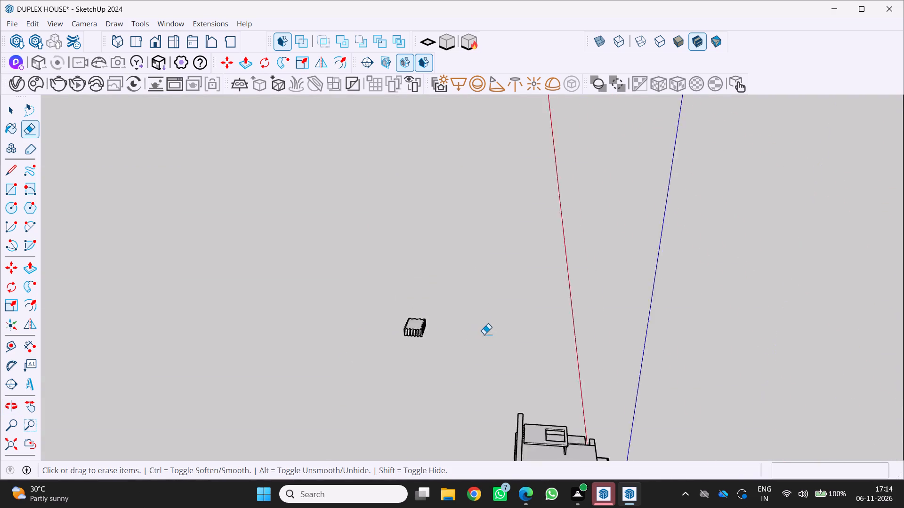
{"action": "scroll", "coordinate": [484, 334], "scroll_direction": "down", "scroll_amount": 6}
{"action": "middle_click_drag", "start_coordinate": [434, 387], "coordinate": [424, 386]}
{"action": "middle_click_drag", "start_coordinate": [420, 384], "coordinate": [290, 305]}
{"action": "middle_click_drag", "start_coordinate": [287, 304], "coordinate": [275, 298]}
{"action": "middle_click_drag", "start_coordinate": [273, 298], "coordinate": [263, 294]}
{"action": "middle_click_drag", "start_coordinate": [260, 294], "coordinate": [250, 294]}
{"action": "middle_click", "coordinate": [250, 294]}
{"action": "scroll", "coordinate": [404, 265], "scroll_direction": "up", "scroll_amount": 7}
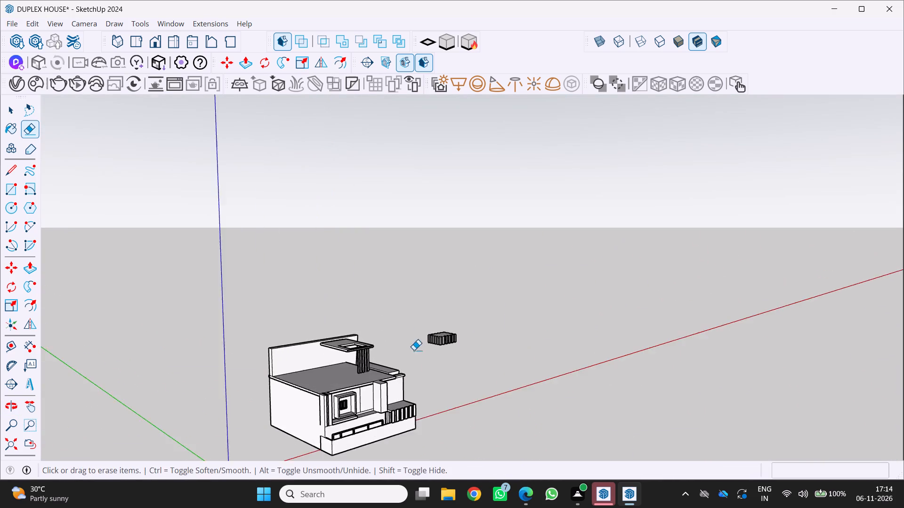
{"action": "middle_click_drag", "start_coordinate": [413, 350], "coordinate": [344, 338]}
{"action": "middle_click", "coordinate": [343, 338]}
{"action": "scroll", "coordinate": [502, 307], "scroll_direction": "up", "scroll_amount": 4}
{"action": "scroll", "coordinate": [458, 333], "scroll_direction": "down", "scroll_amount": 5}
{"action": "middle_click_drag", "start_coordinate": [460, 338], "coordinate": [390, 373]}
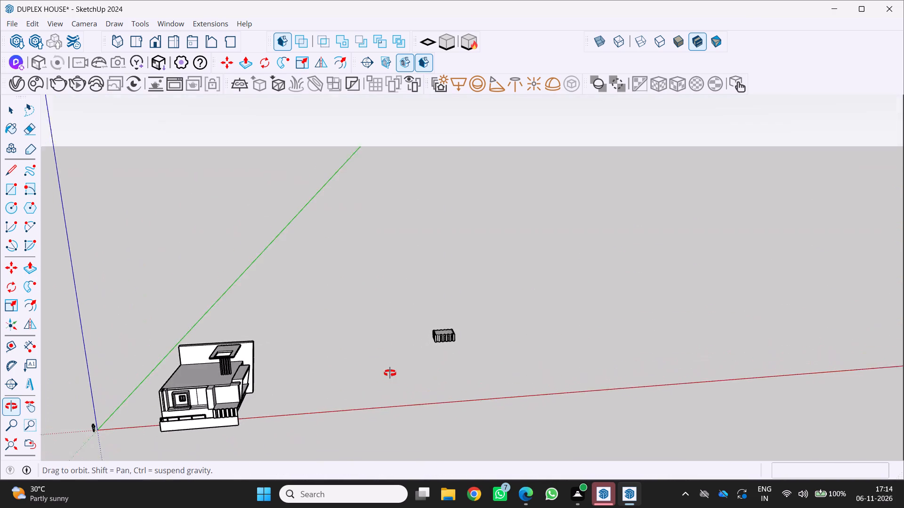
{"action": "middle_click_drag", "start_coordinate": [390, 373], "coordinate": [390, 372]}
{"action": "middle_click", "coordinate": [391, 371]}
{"action": "scroll", "coordinate": [406, 365], "scroll_direction": "up", "scroll_amount": 20}
{"action": "scroll", "coordinate": [406, 365], "scroll_direction": "up", "scroll_amount": 7}
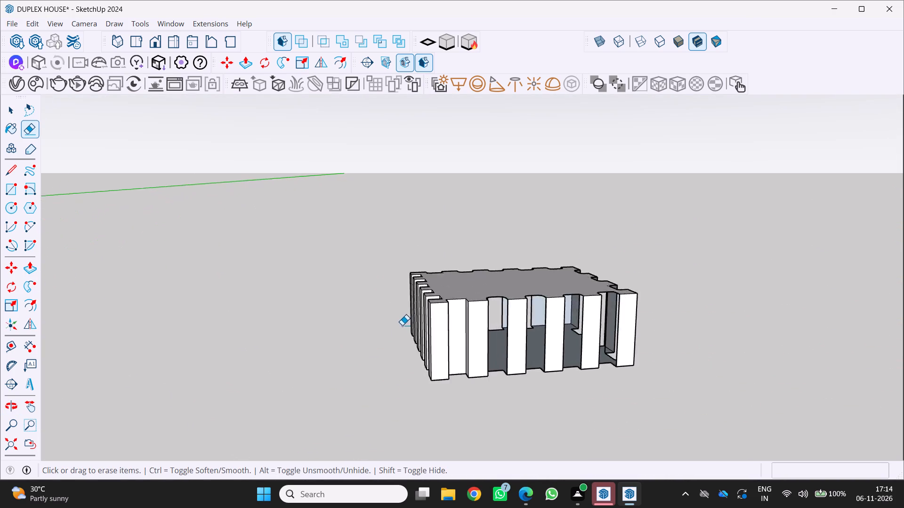
{"action": "scroll", "coordinate": [402, 325], "scroll_direction": "up", "scroll_amount": 10}
{"action": "scroll", "coordinate": [488, 310], "scroll_direction": "down", "scroll_amount": 6}
{"action": "middle_click_drag", "start_coordinate": [475, 318], "coordinate": [420, 400]}
{"action": "middle_click", "coordinate": [420, 401]}
{"action": "middle_click", "coordinate": [420, 402]}
{"action": "middle_click", "coordinate": [420, 402]}
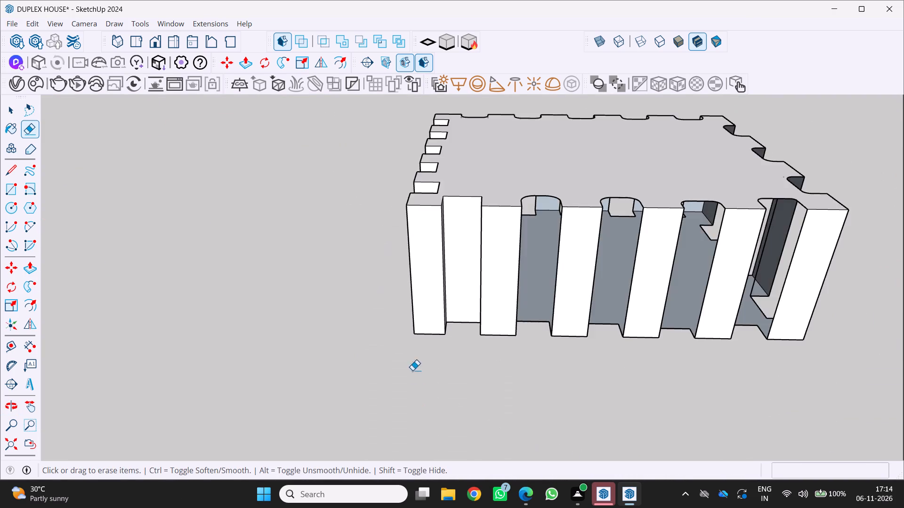
{"action": "scroll", "coordinate": [409, 363], "scroll_direction": "down", "scroll_amount": 6}
{"action": "scroll", "coordinate": [449, 279], "scroll_direction": "up", "scroll_amount": 3}
{"action": "middle_click_drag", "start_coordinate": [452, 290], "coordinate": [885, 323]}
{"action": "middle_click", "coordinate": [885, 323]}
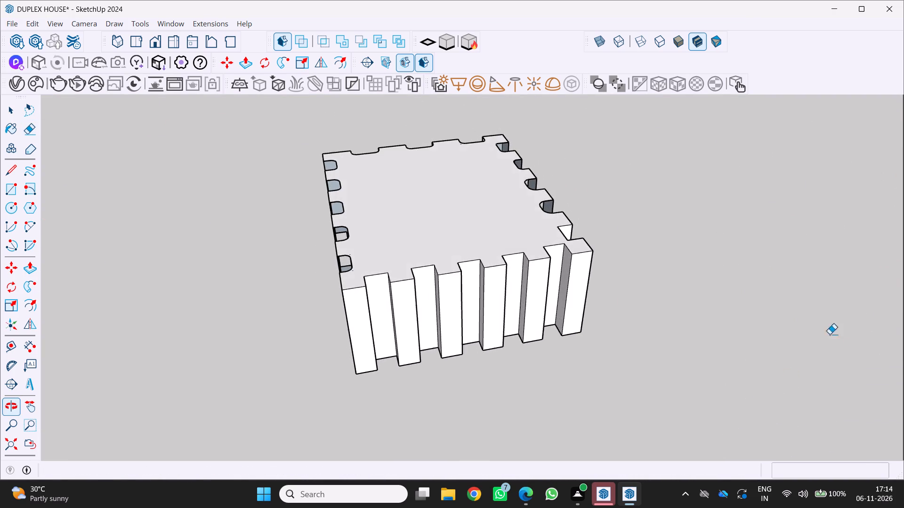
{"action": "middle_click_drag", "start_coordinate": [564, 388], "coordinate": [754, 404]}
{"action": "middle_click", "coordinate": [754, 404]}
{"action": "scroll", "coordinate": [460, 361], "scroll_direction": "up", "scroll_amount": 1}
{"action": "middle_click_drag", "start_coordinate": [460, 360], "coordinate": [524, 301]}
{"action": "middle_click_drag", "start_coordinate": [524, 301], "coordinate": [499, 309]}
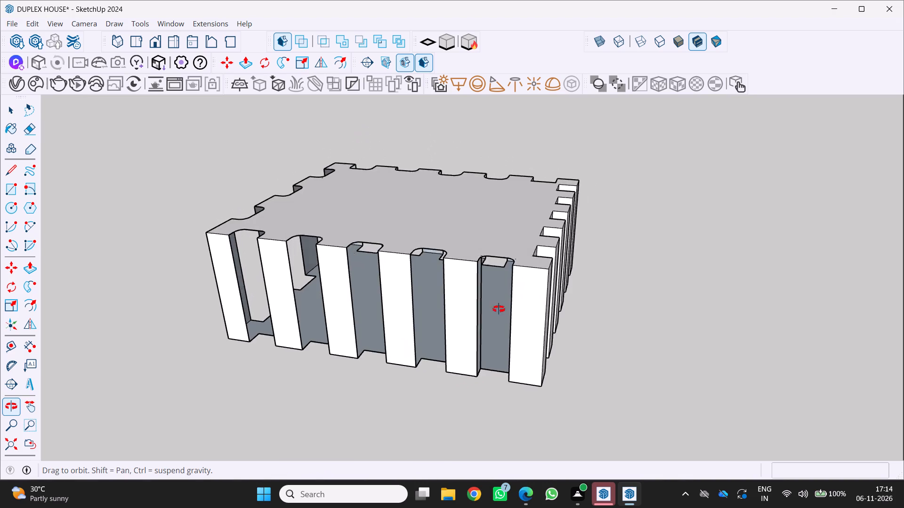
{"action": "middle_click_drag", "start_coordinate": [499, 309], "coordinate": [417, 321]}
{"action": "scroll", "coordinate": [468, 257], "scroll_direction": "up", "scroll_amount": 1}
{"action": "middle_click_drag", "start_coordinate": [468, 257], "coordinate": [431, 296]}
{"action": "scroll", "coordinate": [431, 312], "scroll_direction": "up", "scroll_amount": 3}
{"action": "middle_click_drag", "start_coordinate": [447, 313], "coordinate": [388, 306]}
{"action": "middle_click", "coordinate": [388, 305]}
{"action": "scroll", "coordinate": [387, 303], "scroll_direction": "up", "scroll_amount": 3}
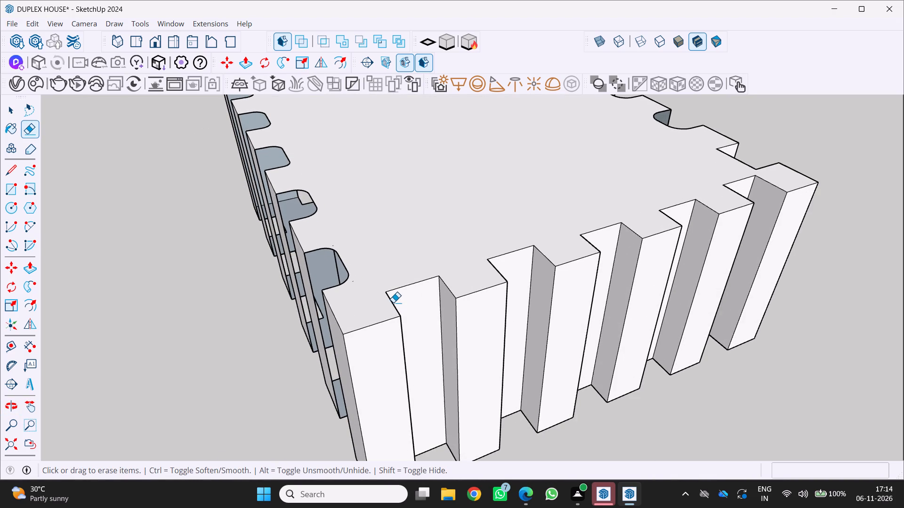
Draw an arc about 0.6' long across the top inner corner nearest the block's edge in the still-square side's first notch.
{"action": "key", "text": "a"}
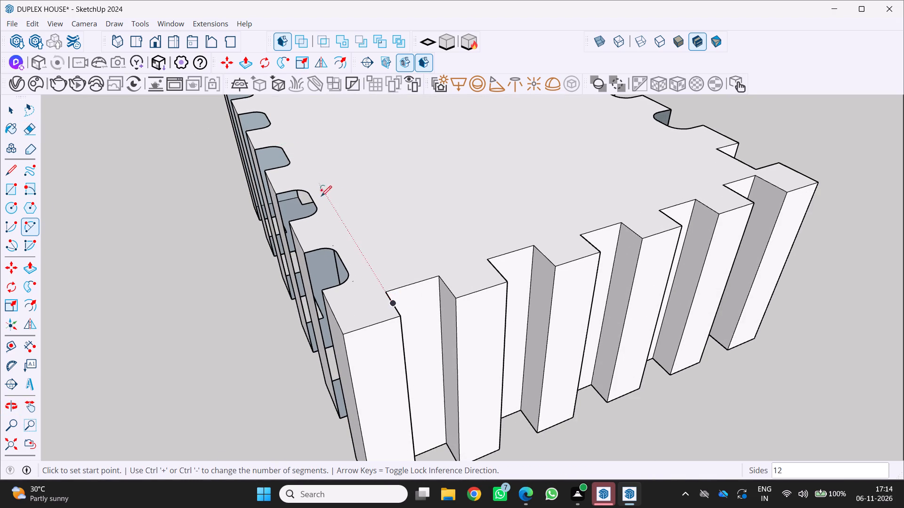
{"action": "scroll", "coordinate": [357, 205], "scroll_direction": "down", "scroll_amount": 3}
{"action": "middle_click_drag", "start_coordinate": [379, 237], "coordinate": [307, 241]}
{"action": "middle_click", "coordinate": [307, 241]}
{"action": "scroll", "coordinate": [338, 259], "scroll_direction": "up", "scroll_amount": 4}
{"action": "middle_click_drag", "start_coordinate": [337, 258], "coordinate": [313, 270]}
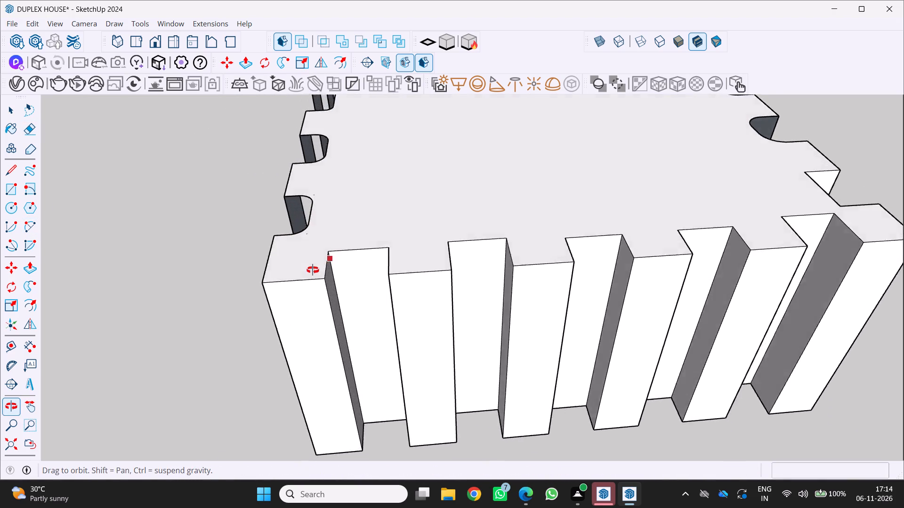
{"action": "middle_click_drag", "start_coordinate": [313, 270], "coordinate": [310, 270]}
{"action": "scroll", "coordinate": [321, 248], "scroll_direction": "up", "scroll_amount": 3}
{"action": "left_click", "coordinate": [322, 267]}
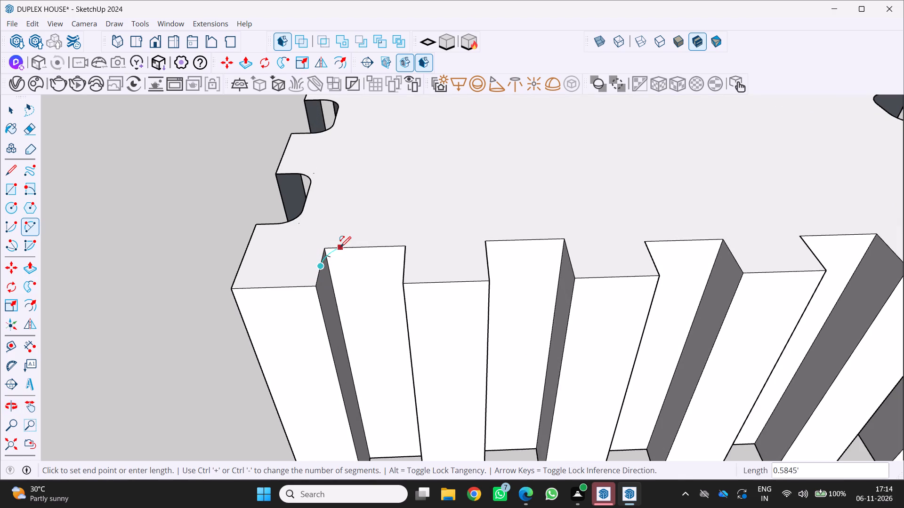
{"action": "double_click", "coordinate": [344, 250]}
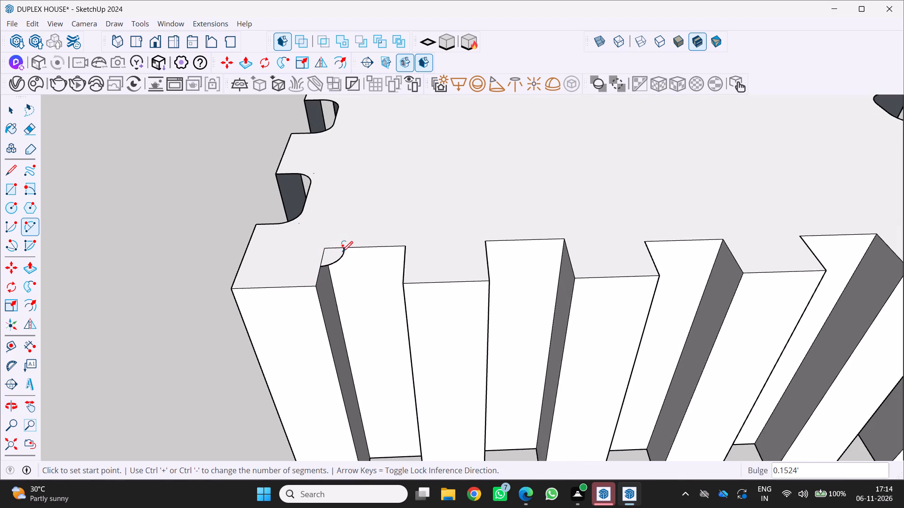
Round the first notch's opposite top inner corner, nearest the second notch, with a tangent arc about 0.72' long.
{"action": "middle_click_drag", "start_coordinate": [403, 259], "coordinate": [530, 249]}
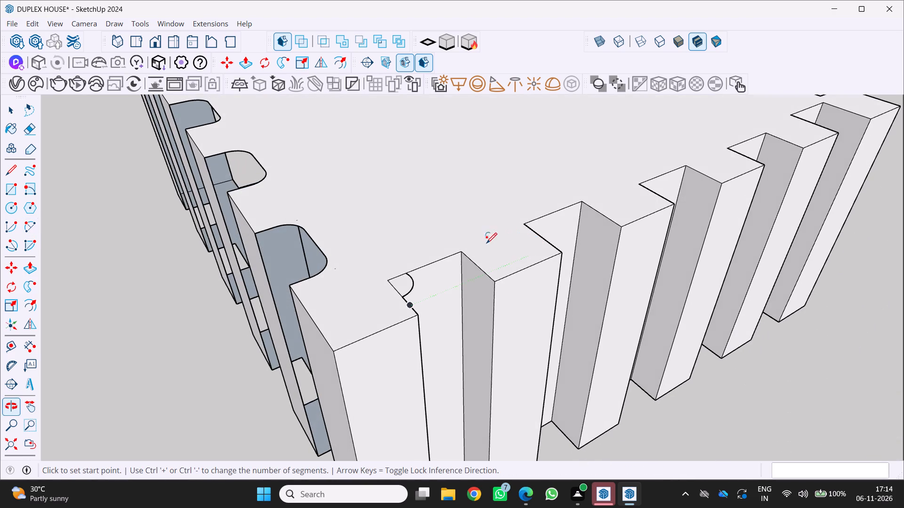
{"action": "left_click", "coordinate": [476, 267]}
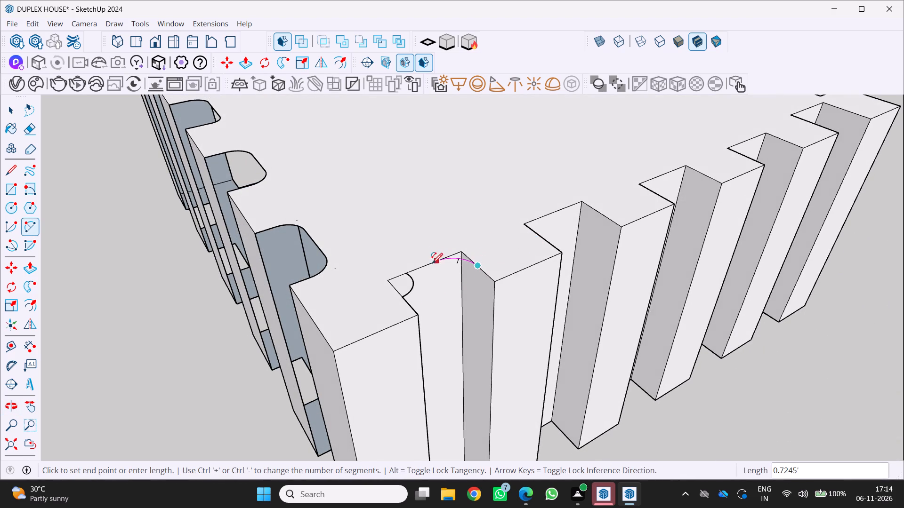
{"action": "double_click", "coordinate": [433, 264]}
{"action": "scroll", "coordinate": [450, 260], "scroll_direction": "up", "scroll_amount": 1}
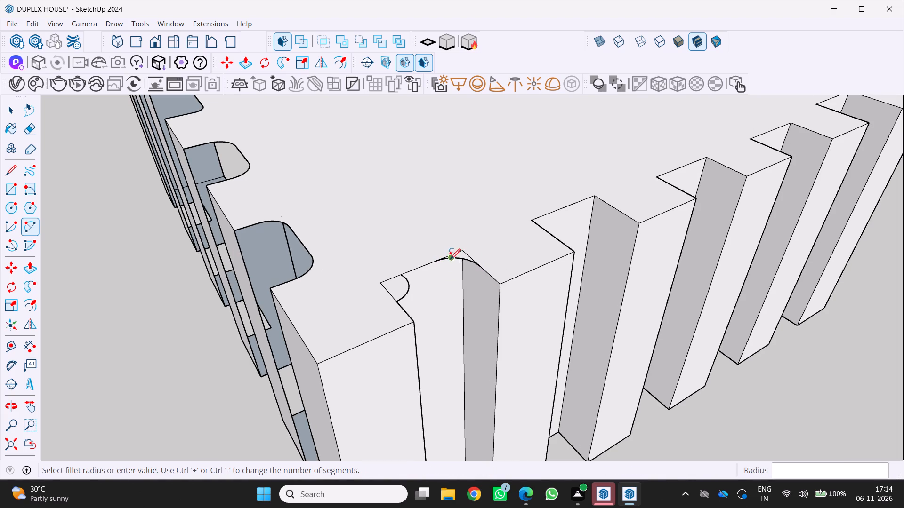
Erase the leftover square-corner edges beyond both arcs of the first notch.
{"action": "key", "text": "e"}
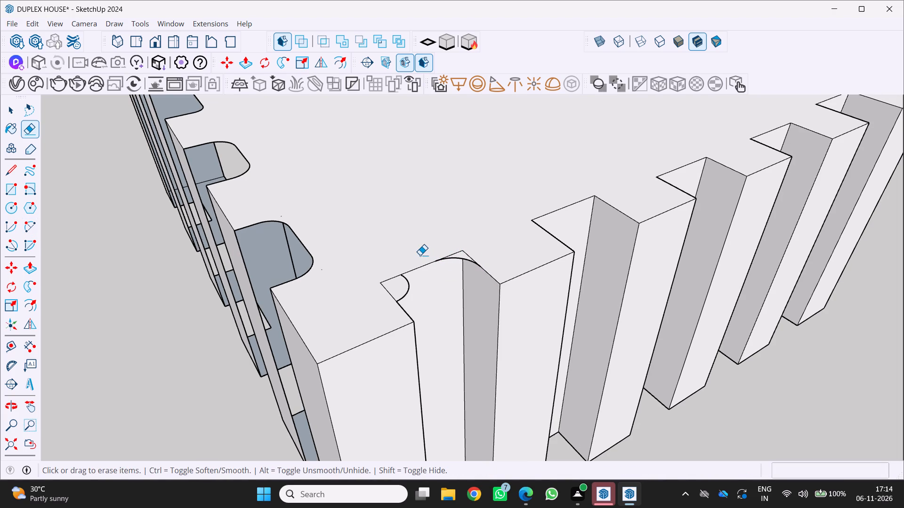
{"action": "left_click", "coordinate": [390, 296]}
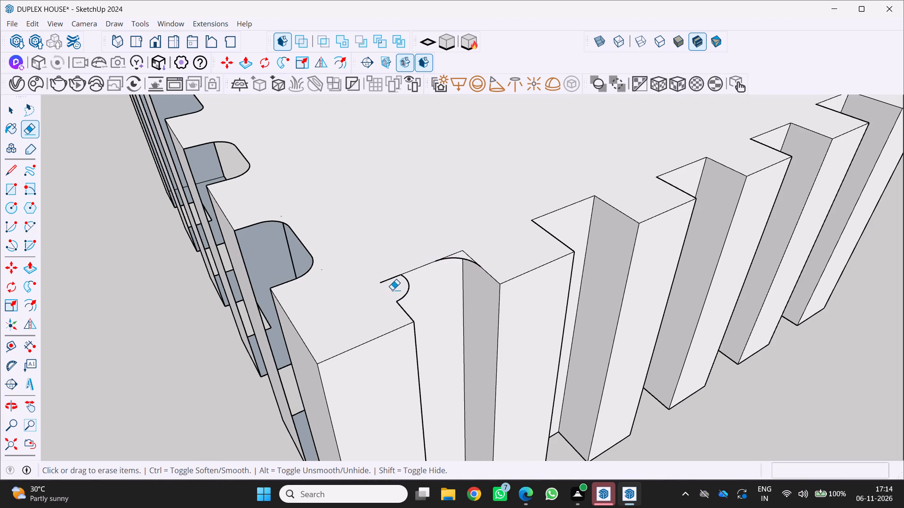
{"action": "left_click_drag", "start_coordinate": [391, 284], "coordinate": [393, 280]}
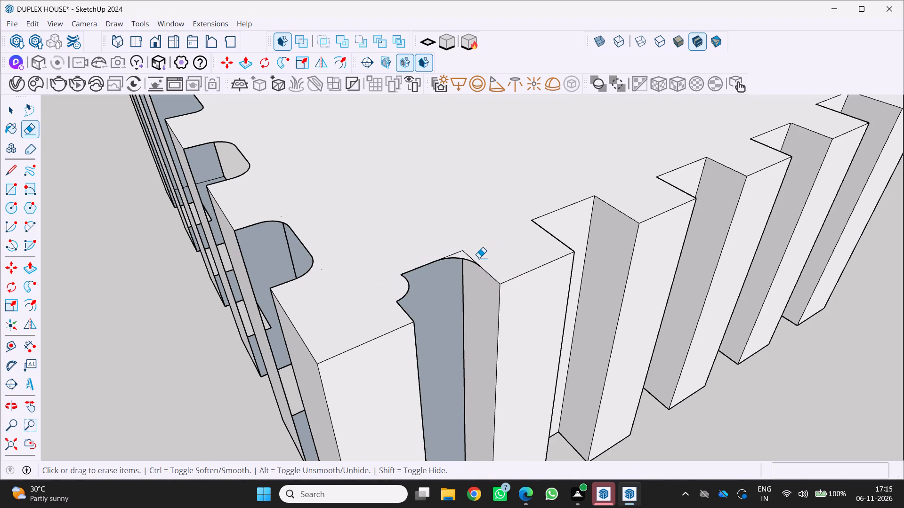
{"action": "left_click_drag", "start_coordinate": [472, 254], "coordinate": [462, 252]}
Draw an arc about 0.78' long across the second notch's top inner corner nearest the first notch.
{"action": "scroll", "coordinate": [462, 257], "scroll_direction": "down", "scroll_amount": 5}
{"action": "middle_click_drag", "start_coordinate": [456, 270], "coordinate": [291, 293]}
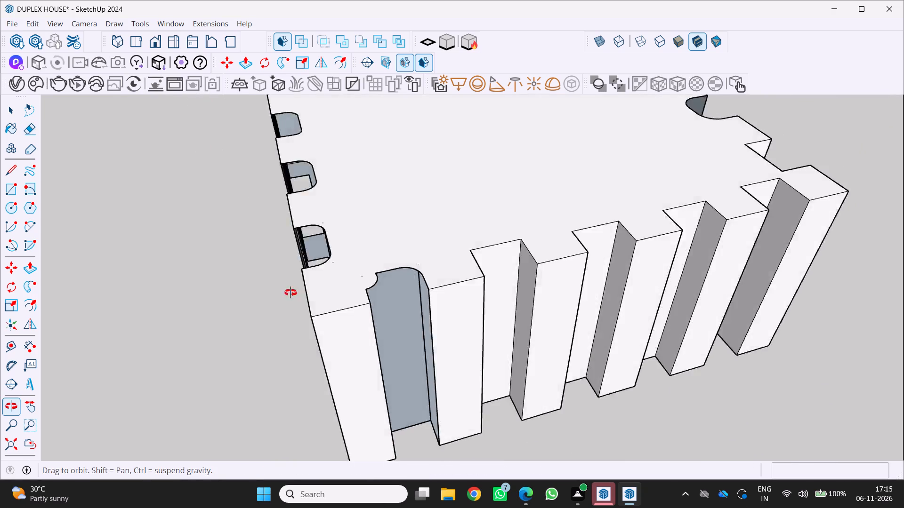
{"action": "middle_click_drag", "start_coordinate": [291, 293], "coordinate": [250, 291]}
{"action": "middle_click_drag", "start_coordinate": [284, 280], "coordinate": [374, 259]}
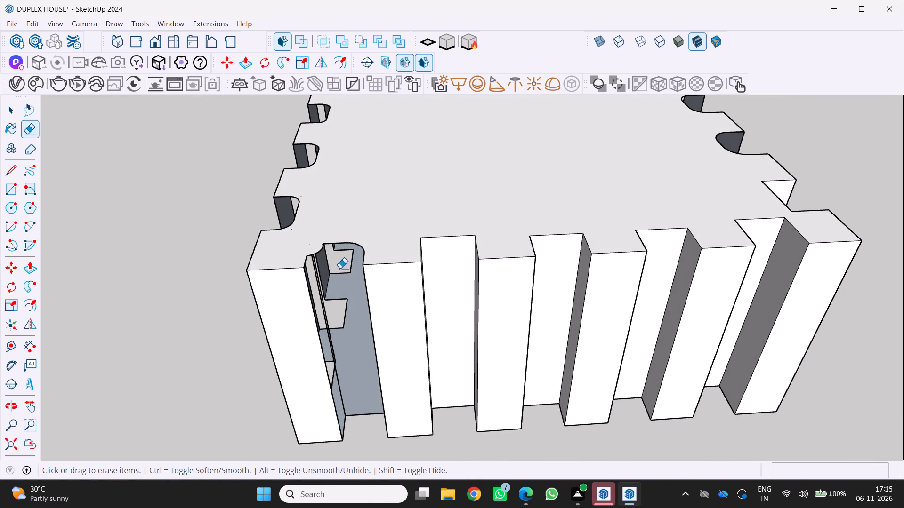
{"action": "middle_click_drag", "start_coordinate": [392, 263], "coordinate": [368, 294]}
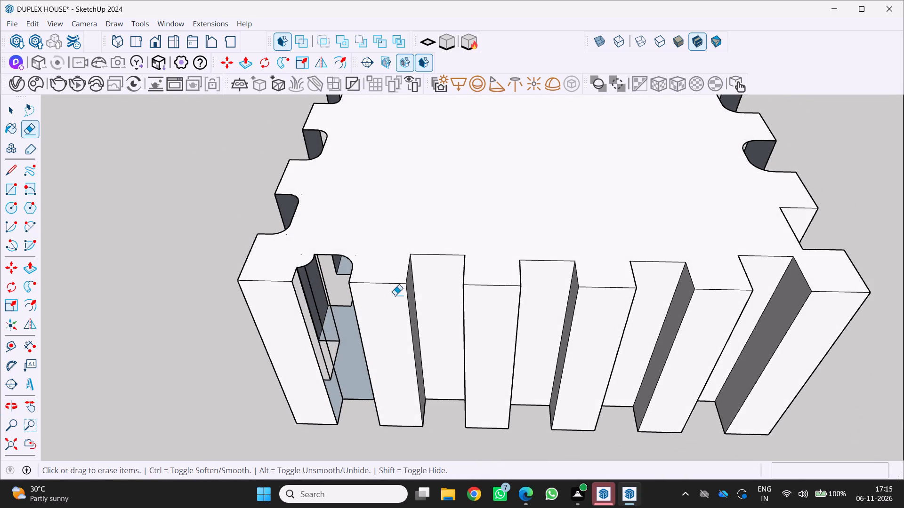
{"action": "key", "text": "a"}
{"action": "left_click", "coordinate": [410, 267]}
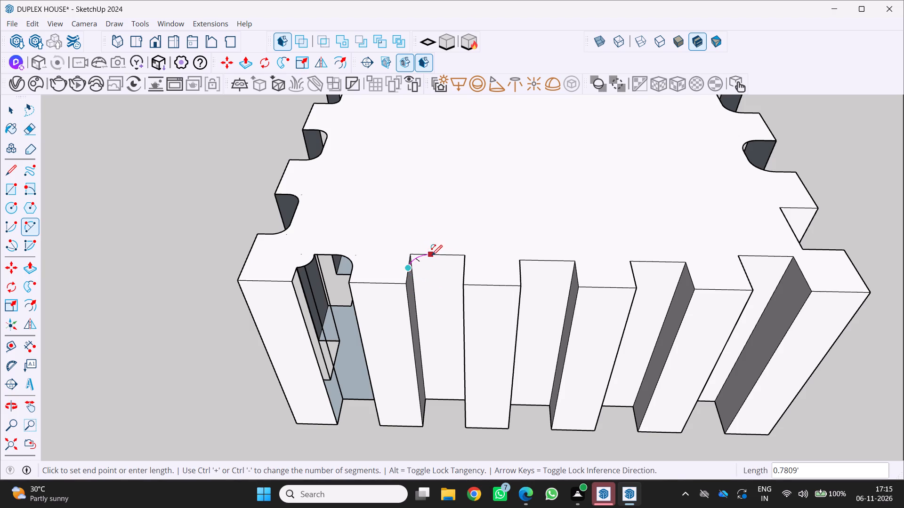
{"action": "left_click", "coordinate": [432, 255]}
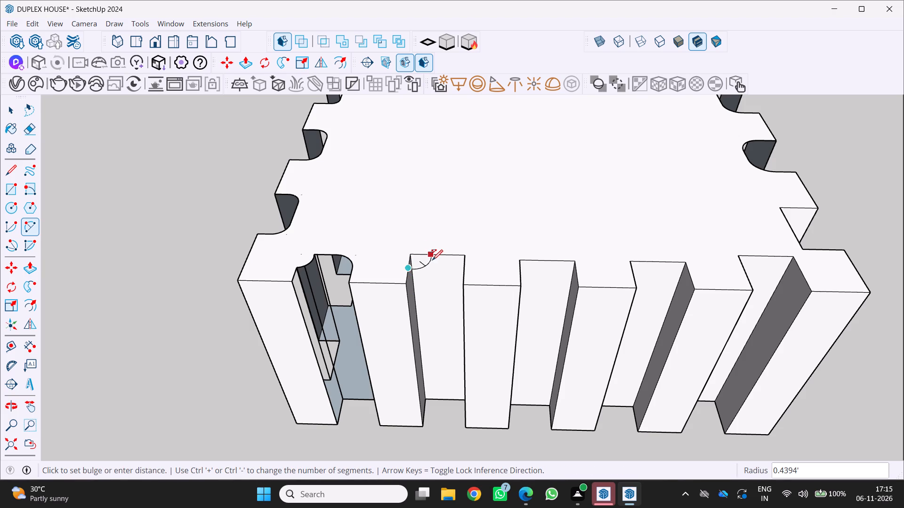
{"action": "double_click", "coordinate": [433, 258]}
Round the second notch's top inner corner nearest the third notch with a tangent arc of about 0.65' radius.
{"action": "middle_click_drag", "start_coordinate": [412, 286], "coordinate": [499, 299]}
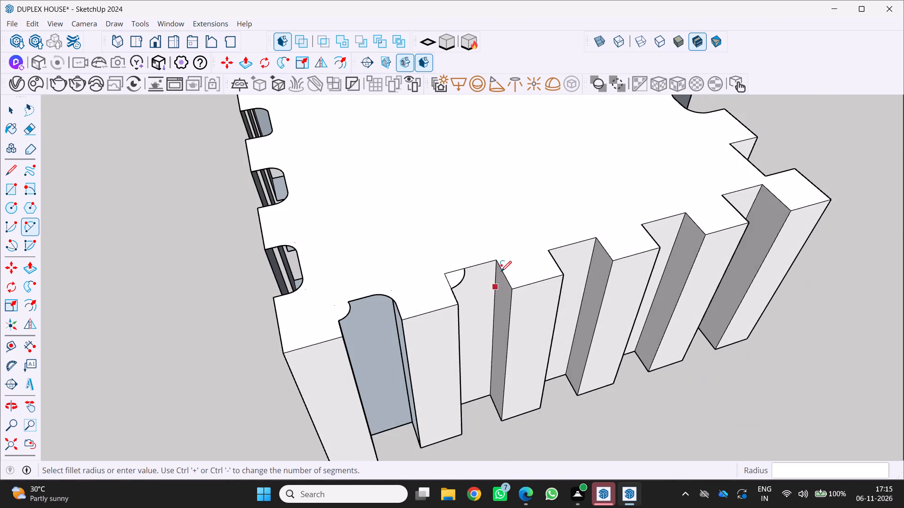
{"action": "scroll", "coordinate": [495, 267], "scroll_direction": "up", "scroll_amount": 3}
{"action": "left_click_drag", "start_coordinate": [474, 265], "coordinate": [477, 269]}
{"action": "double_click", "coordinate": [507, 275]}
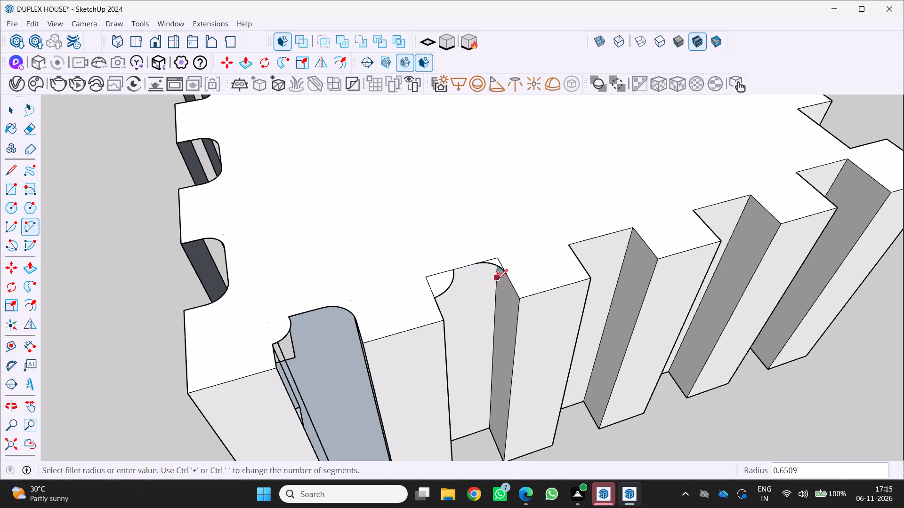
Add tangent arcs at the third notch's inner corner nearest the second notch and at the adjoining outer tooth corner, based on about 0.67' length.
{"action": "middle_click_drag", "start_coordinate": [496, 280], "coordinate": [329, 287]}
{"action": "middle_click", "coordinate": [329, 287]}
{"action": "middle_click", "coordinate": [329, 287]}
{"action": "scroll", "coordinate": [514, 324], "scroll_direction": "down", "scroll_amount": 5}
{"action": "middle_click_drag", "start_coordinate": [581, 333], "coordinate": [636, 327]}
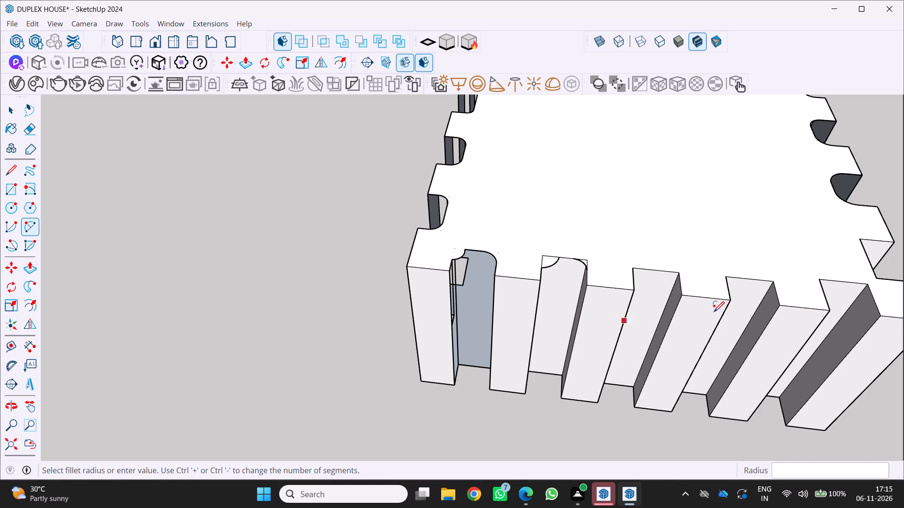
{"action": "scroll", "coordinate": [547, 143], "scroll_direction": "down", "scroll_amount": 3}
{"action": "middle_click", "coordinate": [634, 241]}
{"action": "middle_click_drag", "start_coordinate": [632, 241], "coordinate": [532, 278]}
{"action": "scroll", "coordinate": [580, 307], "scroll_direction": "up", "scroll_amount": 4}
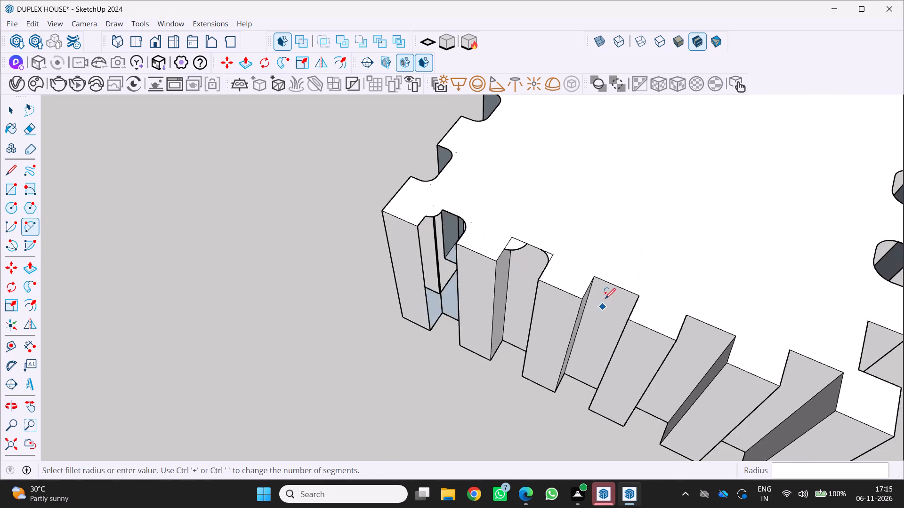
{"action": "scroll", "coordinate": [605, 299], "scroll_direction": "up", "scroll_amount": 5}
{"action": "left_click", "coordinate": [586, 288]}
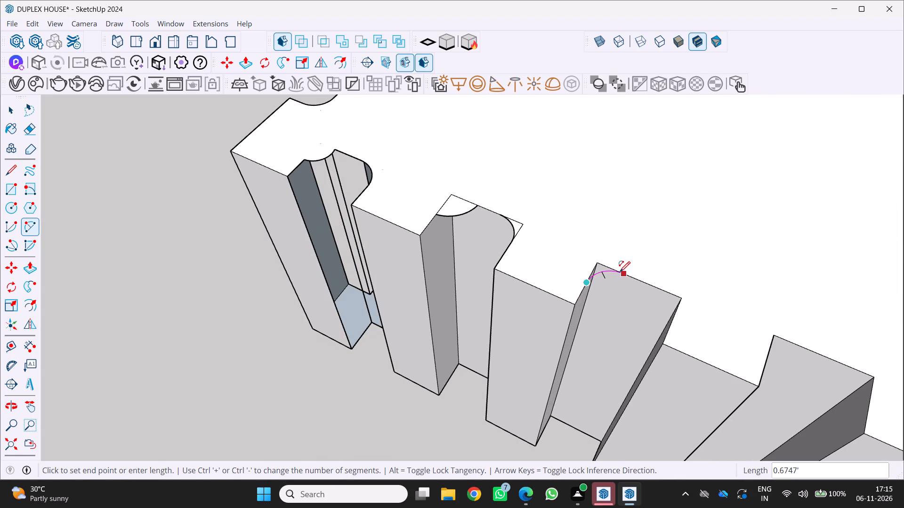
{"action": "left_click", "coordinate": [622, 274]}
{"action": "left_click", "coordinate": [623, 274]}
{"action": "double_click", "coordinate": [623, 276]}
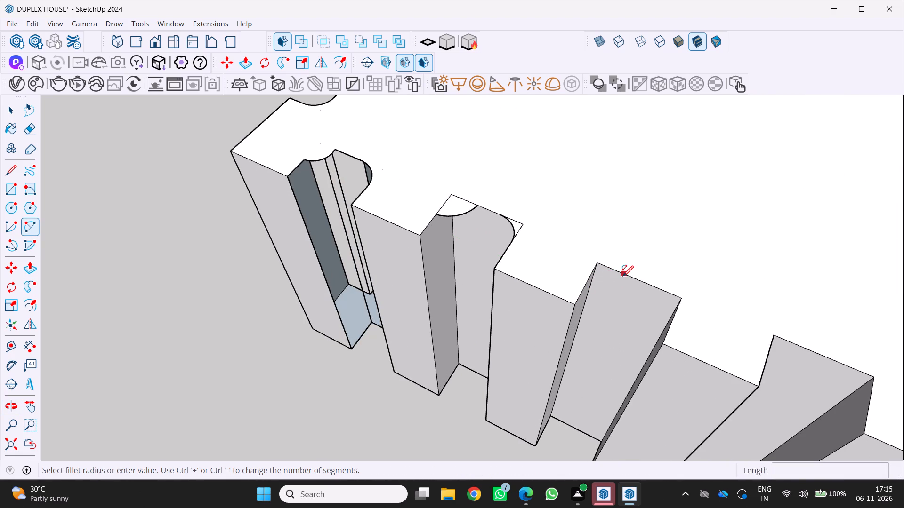
{"action": "double_click", "coordinate": [593, 279]}
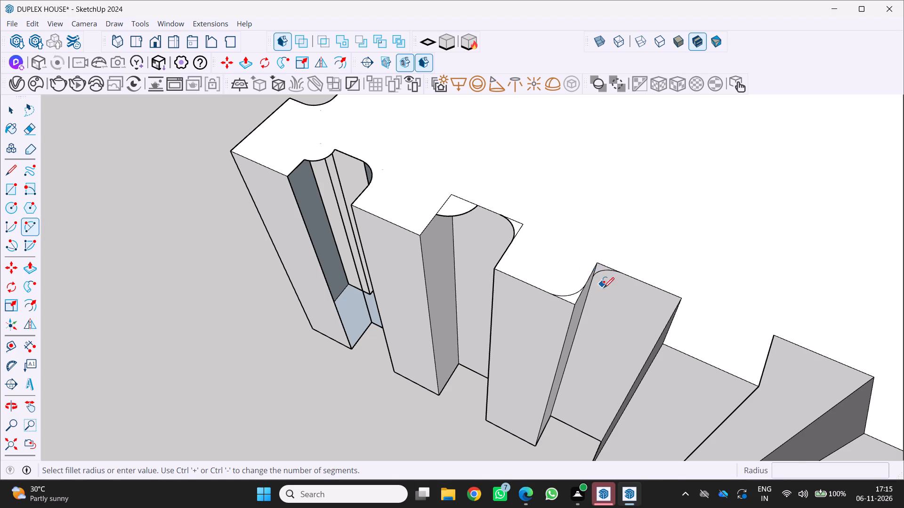
Push the sliver outside the tooth corner's arc down about 7.1' through the block's full height.
{"action": "scroll", "coordinate": [604, 288], "scroll_direction": "up", "scroll_amount": 1}
{"action": "middle_click_drag", "start_coordinate": [604, 286], "coordinate": [657, 278]}
{"action": "scroll", "coordinate": [598, 281], "scroll_direction": "up", "scroll_amount": 3}
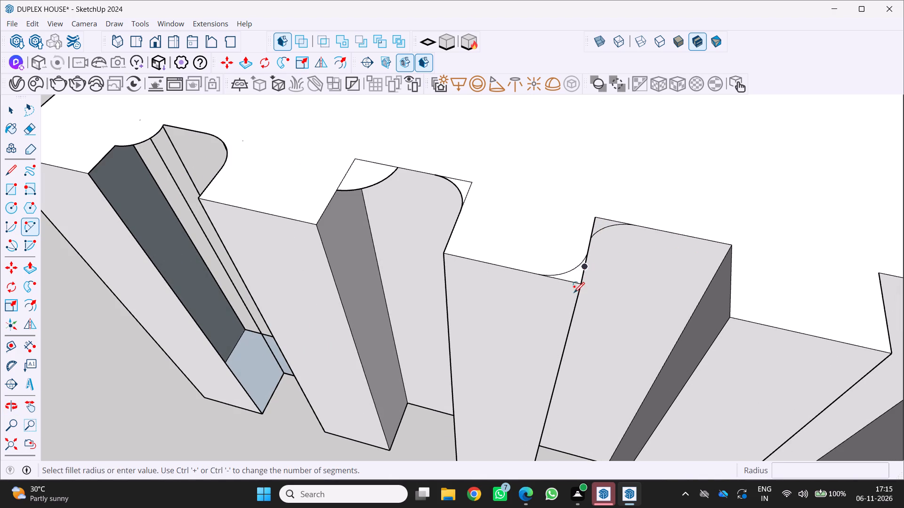
{"action": "key", "text": "p"}
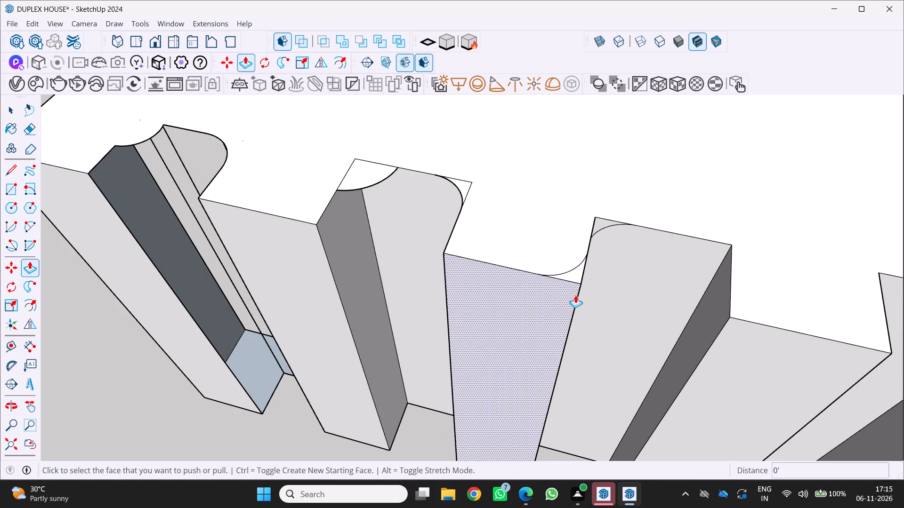
{"action": "left_click_drag", "start_coordinate": [579, 270], "coordinate": [513, 503]}
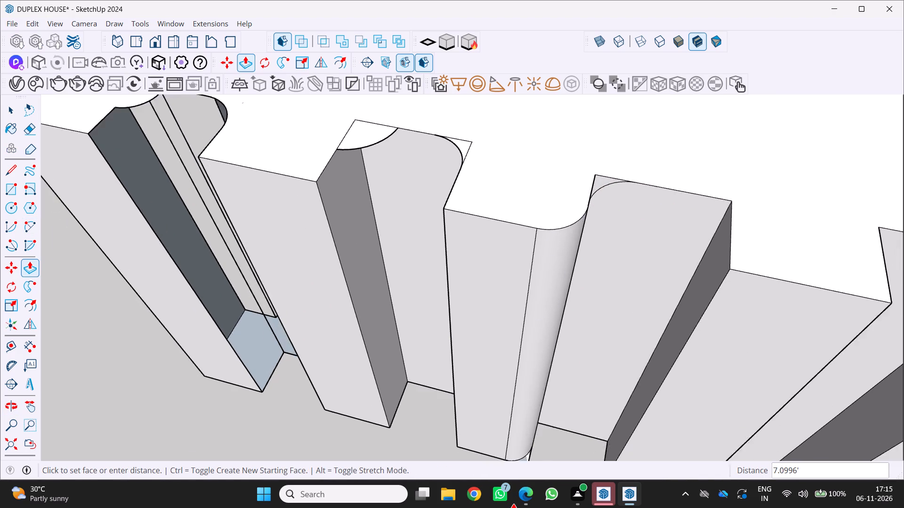
{"action": "left_click_drag", "start_coordinate": [513, 503], "coordinate": [518, 495]}
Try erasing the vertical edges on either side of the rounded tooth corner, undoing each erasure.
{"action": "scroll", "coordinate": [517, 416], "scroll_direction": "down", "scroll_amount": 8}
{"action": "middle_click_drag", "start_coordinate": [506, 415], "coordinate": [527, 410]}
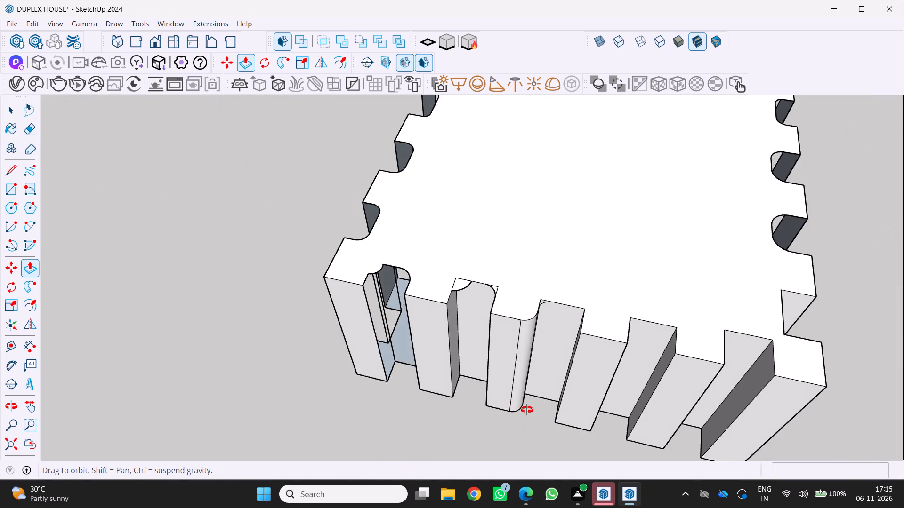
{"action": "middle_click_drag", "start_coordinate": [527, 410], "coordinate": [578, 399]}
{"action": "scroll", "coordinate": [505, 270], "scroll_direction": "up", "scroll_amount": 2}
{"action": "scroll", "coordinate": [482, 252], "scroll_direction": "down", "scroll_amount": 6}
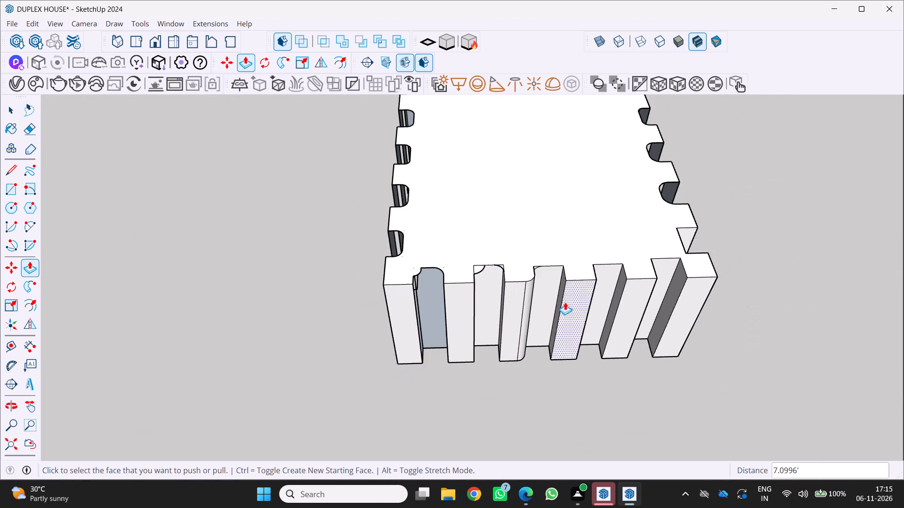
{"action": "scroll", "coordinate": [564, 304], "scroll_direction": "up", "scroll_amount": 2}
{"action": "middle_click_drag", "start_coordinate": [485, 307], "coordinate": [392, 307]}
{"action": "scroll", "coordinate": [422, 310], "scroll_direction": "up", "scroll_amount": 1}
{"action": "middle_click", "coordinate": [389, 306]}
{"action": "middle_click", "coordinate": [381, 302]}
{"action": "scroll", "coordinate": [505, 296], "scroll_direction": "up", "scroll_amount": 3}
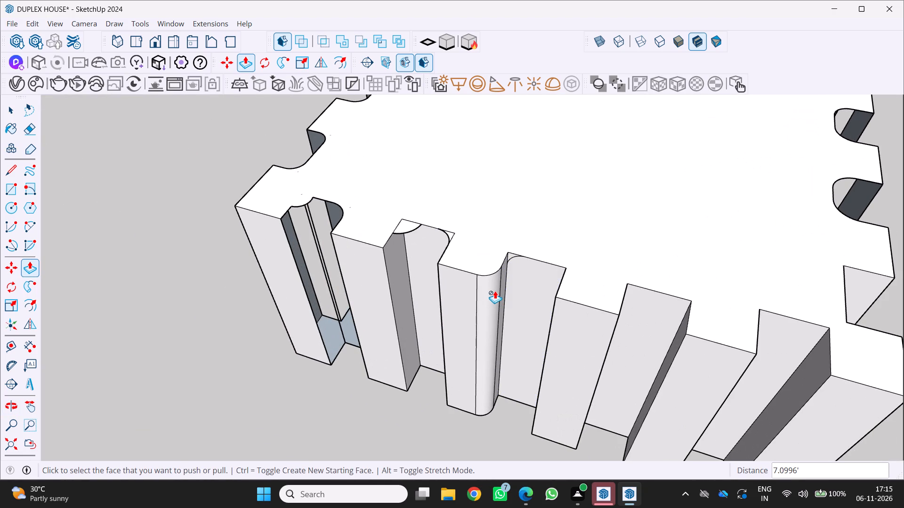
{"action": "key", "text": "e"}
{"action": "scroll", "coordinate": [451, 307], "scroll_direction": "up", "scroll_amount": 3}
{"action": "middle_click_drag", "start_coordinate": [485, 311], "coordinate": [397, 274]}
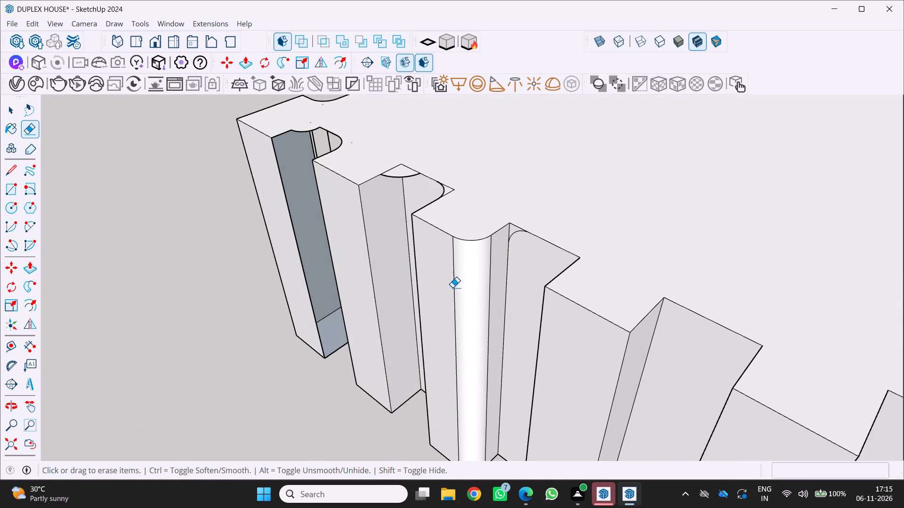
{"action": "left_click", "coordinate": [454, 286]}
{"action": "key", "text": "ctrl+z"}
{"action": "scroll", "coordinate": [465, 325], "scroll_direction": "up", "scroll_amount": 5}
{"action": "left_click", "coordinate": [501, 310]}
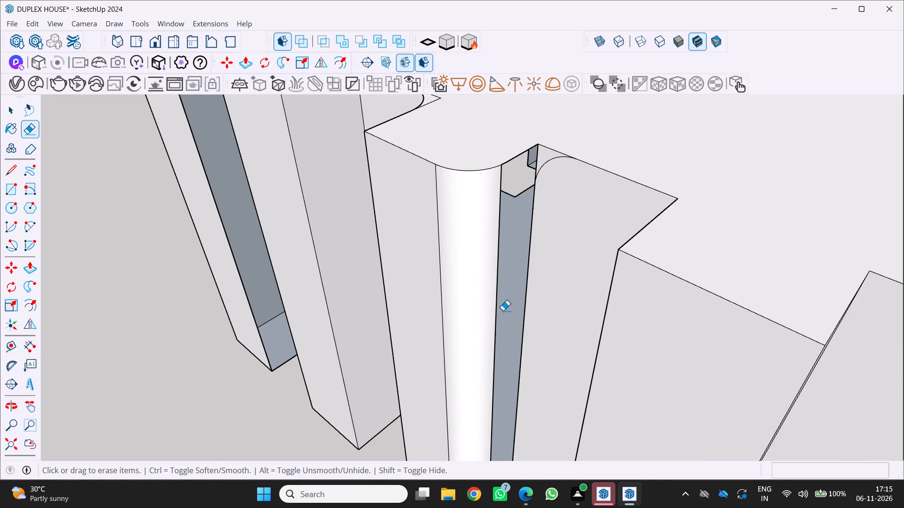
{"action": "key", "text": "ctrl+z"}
Examine the rounded tooth corner and the arcs at the neighbouring notches from several angles.
{"action": "scroll", "coordinate": [412, 316], "scroll_direction": "down", "scroll_amount": 4}
{"action": "middle_click_drag", "start_coordinate": [399, 328], "coordinate": [583, 289]}
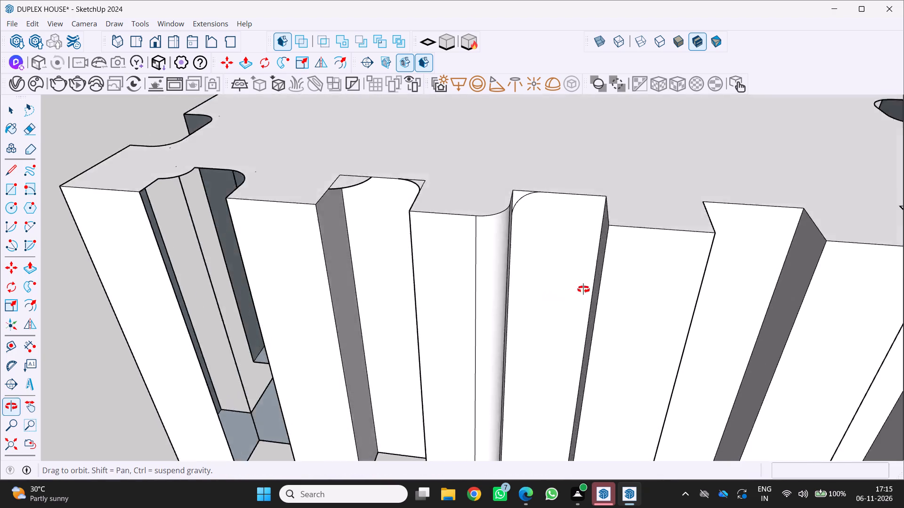
{"action": "middle_click_drag", "start_coordinate": [583, 289], "coordinate": [588, 285]}
{"action": "scroll", "coordinate": [588, 285], "scroll_direction": "down", "scroll_amount": 6}
{"action": "middle_click_drag", "start_coordinate": [541, 280], "coordinate": [478, 302]}
{"action": "scroll", "coordinate": [532, 246], "scroll_direction": "up", "scroll_amount": 7}
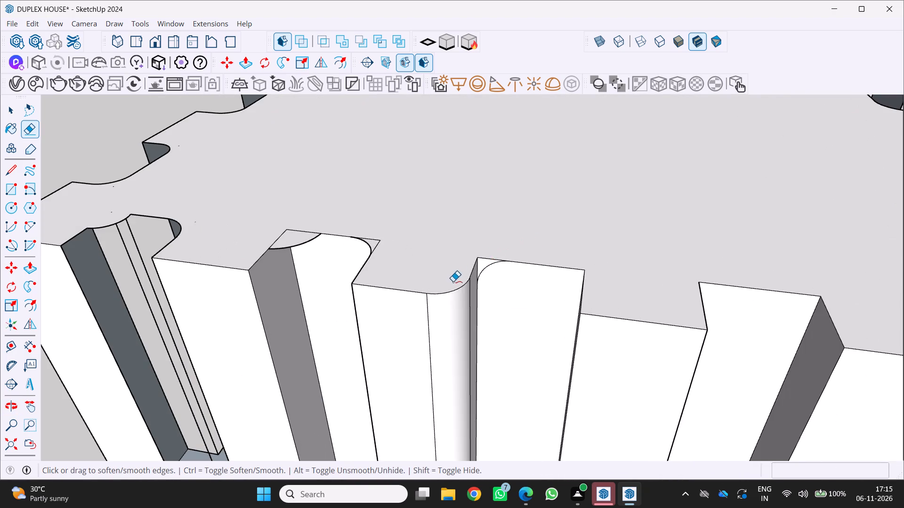
{"action": "scroll", "coordinate": [500, 268], "scroll_direction": "up", "scroll_amount": 3}
{"action": "middle_click_drag", "start_coordinate": [494, 266], "coordinate": [442, 351]}
{"action": "middle_click", "coordinate": [442, 351]}
{"action": "middle_click", "coordinate": [442, 351]}
{"action": "scroll", "coordinate": [542, 246], "scroll_direction": "up", "scroll_amount": 3}
{"action": "scroll", "coordinate": [529, 233], "scroll_direction": "down", "scroll_amount": 5}
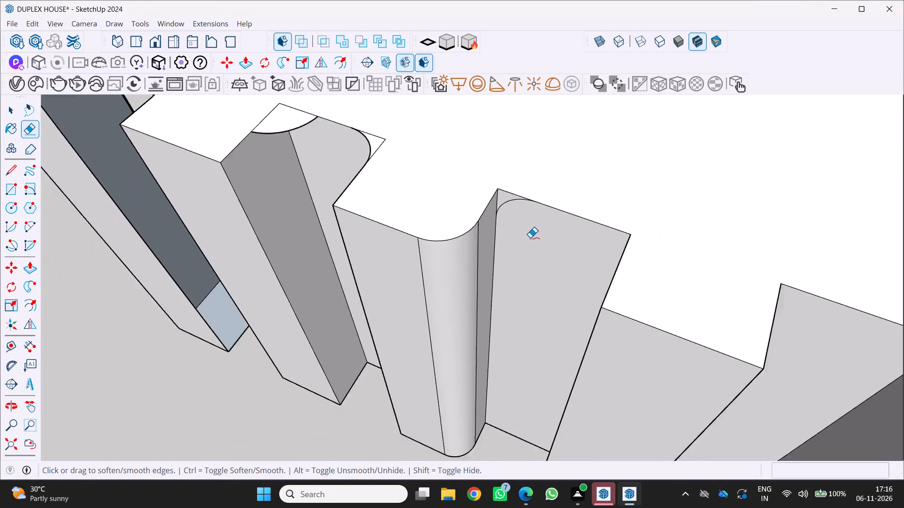
{"action": "scroll", "coordinate": [482, 215], "scroll_direction": "down", "scroll_amount": 4}
{"action": "middle_click_drag", "start_coordinate": [498, 217], "coordinate": [579, 196]}
{"action": "middle_click", "coordinate": [579, 196]}
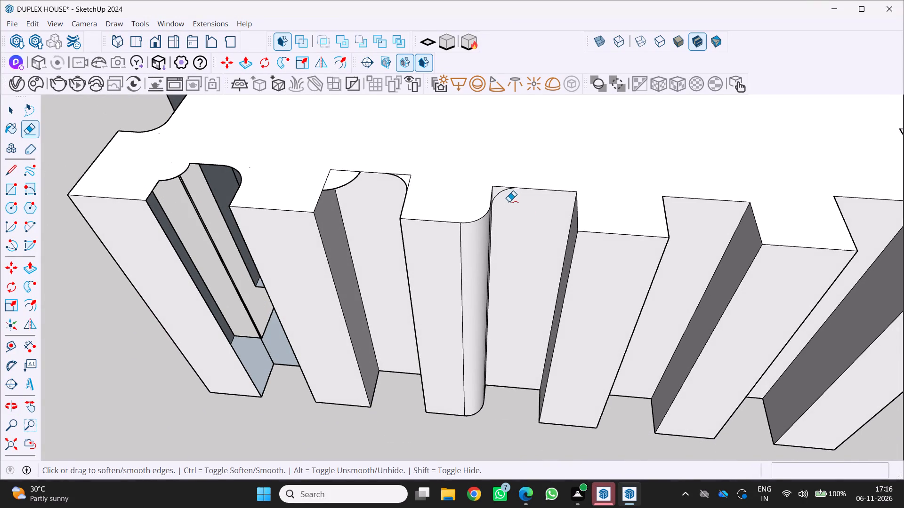
Add a tangent arc about 0.35' long on the top face at the third notch's inner corner nearest the second notch.
{"action": "key", "text": "a"}
{"action": "middle_click_drag", "start_coordinate": [506, 206], "coordinate": [495, 241]}
{"action": "scroll", "coordinate": [516, 204], "scroll_direction": "down", "scroll_amount": 6}
{"action": "middle_click_drag", "start_coordinate": [490, 251], "coordinate": [489, 247]}
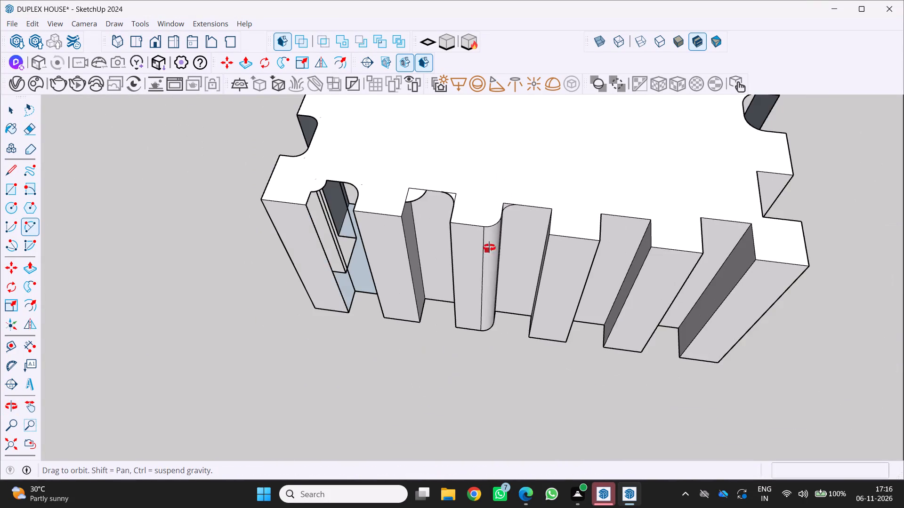
{"action": "middle_click_drag", "start_coordinate": [489, 247], "coordinate": [526, 132]}
{"action": "scroll", "coordinate": [518, 192], "scroll_direction": "up", "scroll_amount": 4}
{"action": "scroll", "coordinate": [443, 254], "scroll_direction": "up", "scroll_amount": 1}
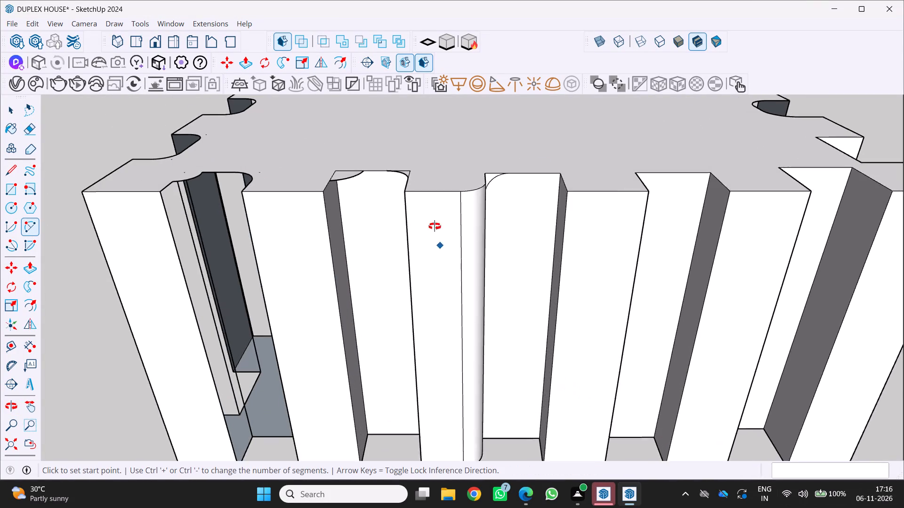
{"action": "middle_click", "coordinate": [436, 228]}
{"action": "middle_click_drag", "start_coordinate": [431, 225], "coordinate": [294, 306]}
{"action": "scroll", "coordinate": [379, 220], "scroll_direction": "up", "scroll_amount": 5}
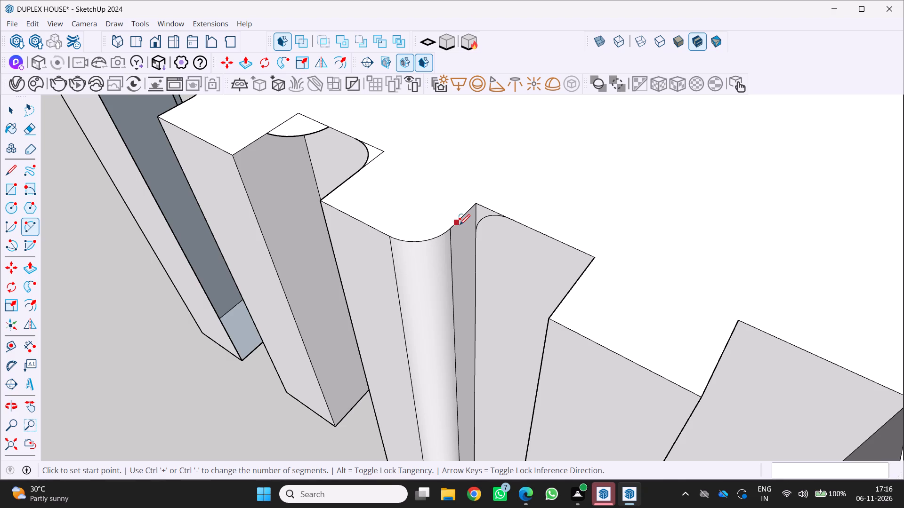
{"action": "left_click", "coordinate": [463, 220]}
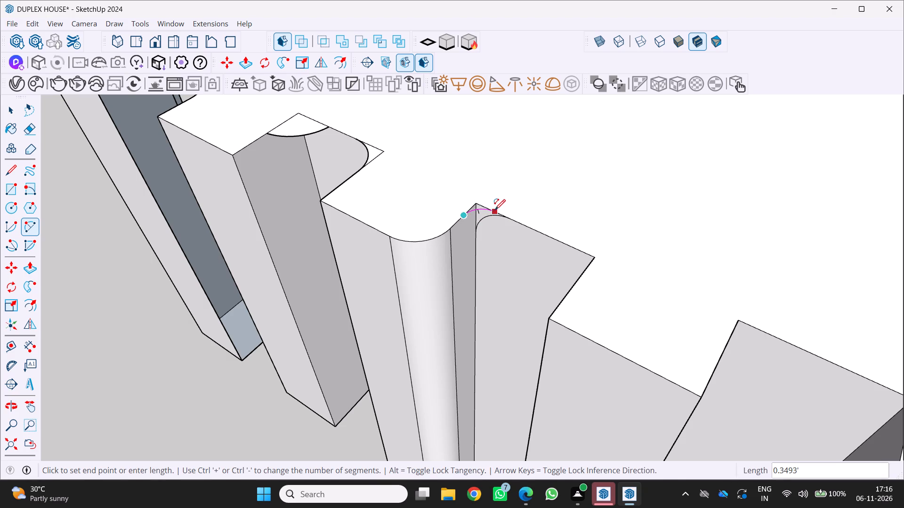
{"action": "double_click", "coordinate": [493, 210]}
Erase the leftover square-corner edges and short vertical edge piece outside the third notch's new top arc.
{"action": "scroll", "coordinate": [469, 215], "scroll_direction": "up", "scroll_amount": 7}
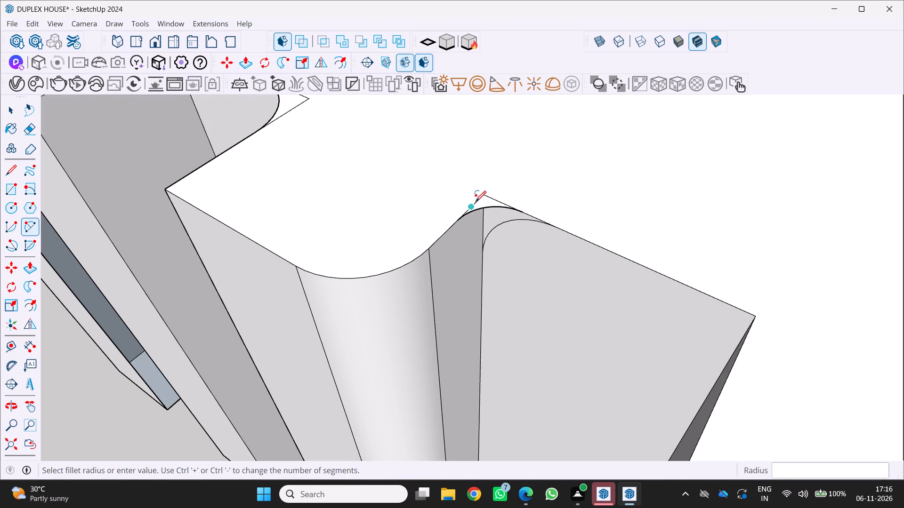
{"action": "key", "text": "e"}
{"action": "left_click_drag", "start_coordinate": [470, 208], "coordinate": [476, 203]}
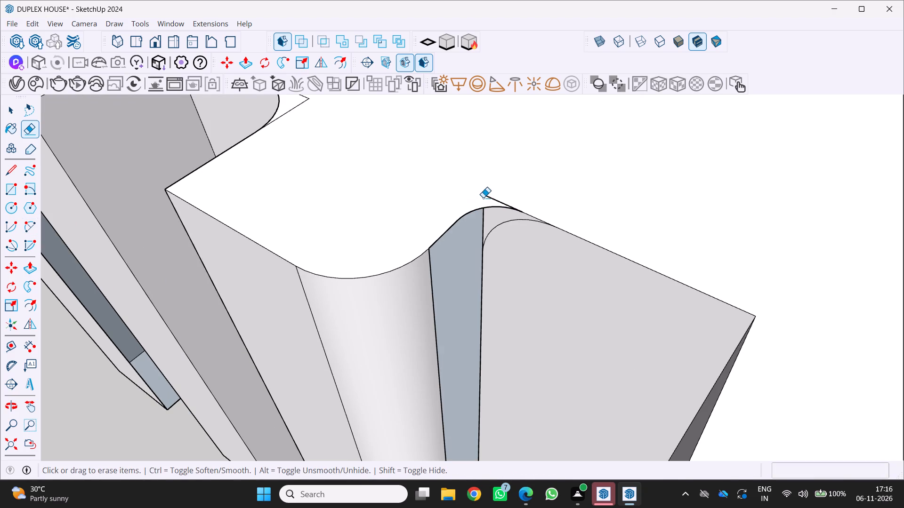
{"action": "left_click_drag", "start_coordinate": [488, 198], "coordinate": [498, 200]}
{"action": "middle_click_drag", "start_coordinate": [486, 222], "coordinate": [540, 177]}
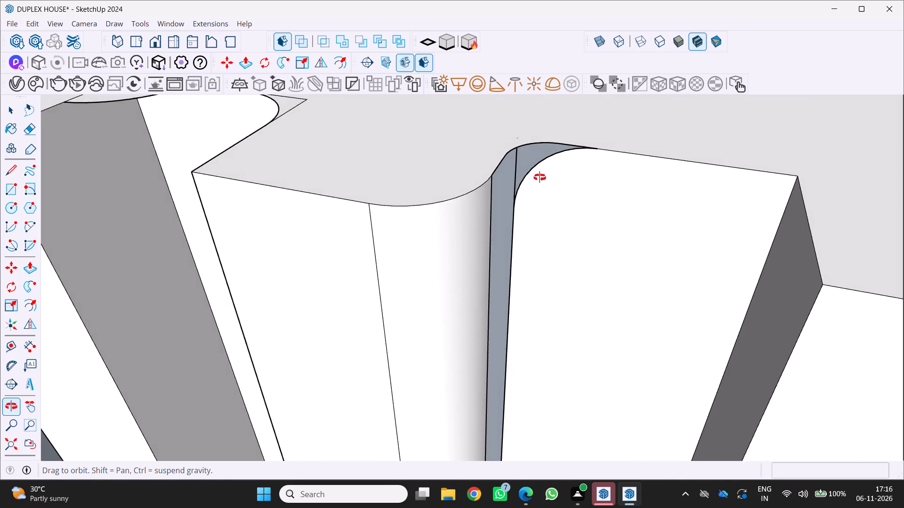
{"action": "middle_click_drag", "start_coordinate": [540, 177], "coordinate": [500, 166]}
{"action": "left_click", "coordinate": [491, 153]}
{"action": "scroll", "coordinate": [476, 205], "scroll_direction": "down", "scroll_amount": 4}
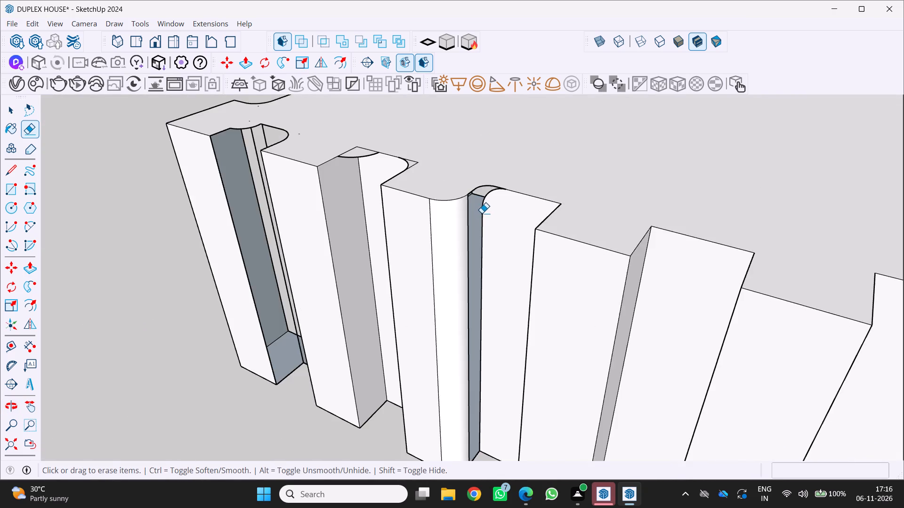
{"action": "middle_click_drag", "start_coordinate": [478, 215], "coordinate": [596, 205]}
{"action": "scroll", "coordinate": [596, 205], "scroll_direction": "down", "scroll_amount": 4}
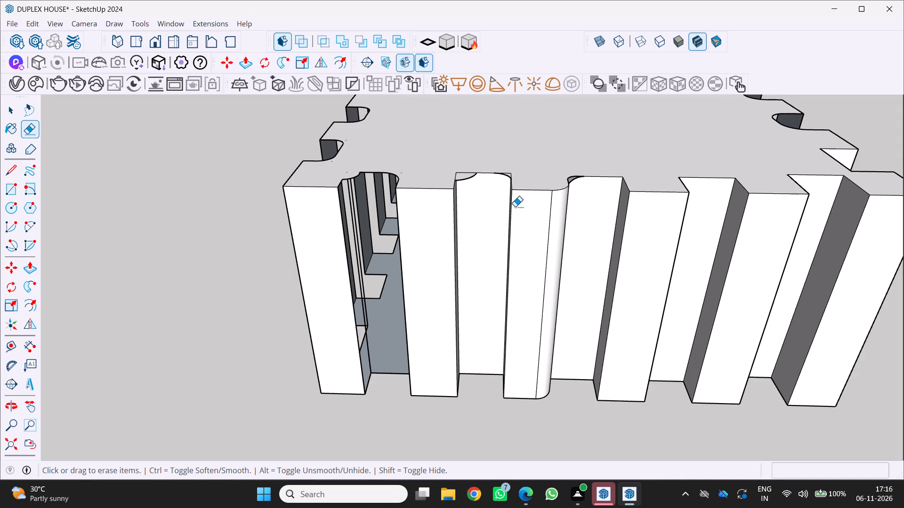
Erase the square-corner edges outside the arcs at both inner corners of the second notch.
{"action": "scroll", "coordinate": [463, 248], "scroll_direction": "down", "scroll_amount": 1}
{"action": "middle_click", "coordinate": [445, 261]}
{"action": "middle_click_drag", "start_coordinate": [444, 262], "coordinate": [347, 330]}
{"action": "scroll", "coordinate": [385, 302], "scroll_direction": "down", "scroll_amount": 1}
{"action": "scroll", "coordinate": [547, 225], "scroll_direction": "up", "scroll_amount": 2}
{"action": "middle_click_drag", "start_coordinate": [526, 271], "coordinate": [660, 273]}
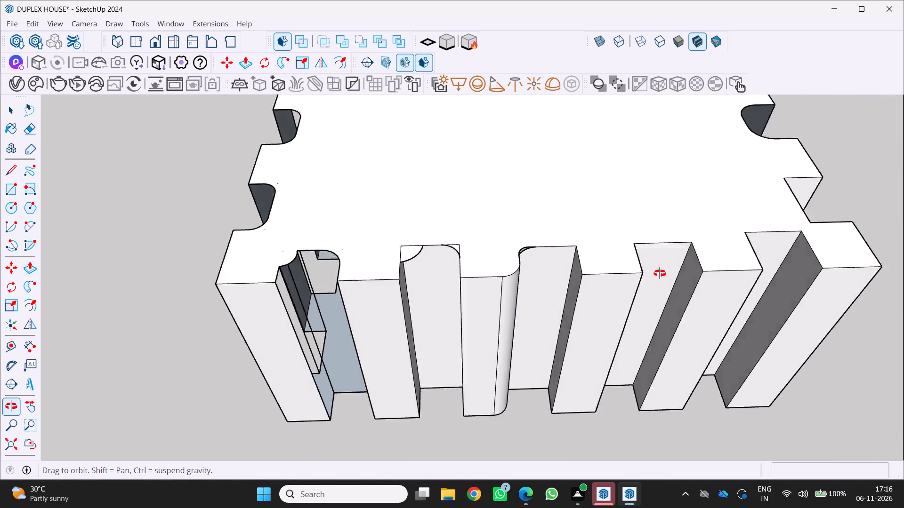
{"action": "middle_click_drag", "start_coordinate": [660, 273], "coordinate": [718, 238]}
{"action": "middle_click_drag", "start_coordinate": [718, 238], "coordinate": [712, 236]}
{"action": "scroll", "coordinate": [476, 289], "scroll_direction": "up", "scroll_amount": 2}
{"action": "middle_click_drag", "start_coordinate": [474, 286], "coordinate": [404, 241]}
{"action": "scroll", "coordinate": [388, 206], "scroll_direction": "up", "scroll_amount": 2}
{"action": "middle_click_drag", "start_coordinate": [389, 203], "coordinate": [403, 260]}
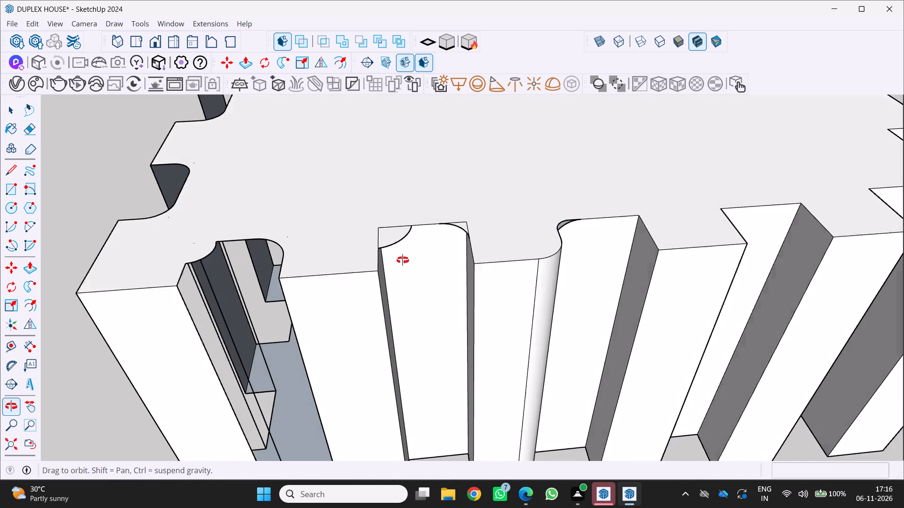
{"action": "middle_click_drag", "start_coordinate": [403, 260], "coordinate": [403, 261]}
{"action": "left_click_drag", "start_coordinate": [379, 240], "coordinate": [387, 238]}
{"action": "left_click_drag", "start_coordinate": [388, 235], "coordinate": [400, 233]}
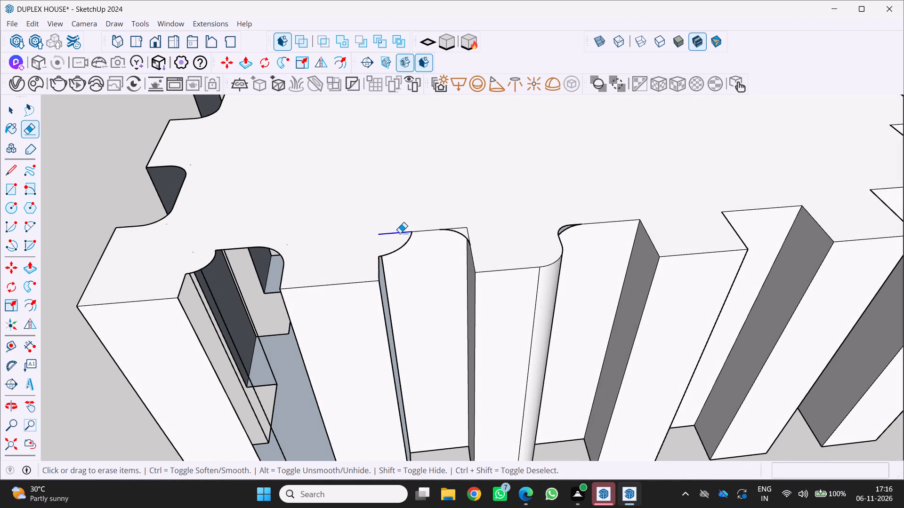
{"action": "left_click_drag", "start_coordinate": [400, 233], "coordinate": [421, 224]}
{"action": "scroll", "coordinate": [458, 227], "scroll_direction": "up", "scroll_amount": 3}
{"action": "left_click", "coordinate": [462, 230]}
{"action": "left_click", "coordinate": [468, 235]}
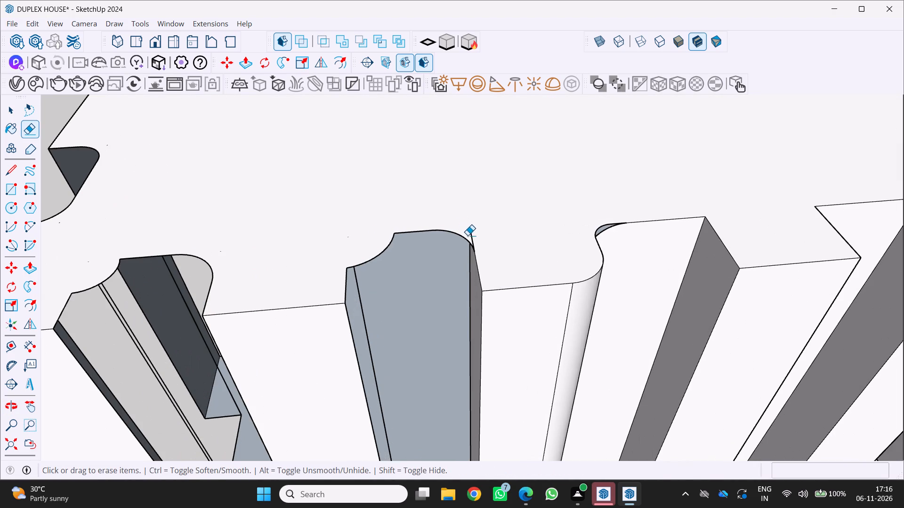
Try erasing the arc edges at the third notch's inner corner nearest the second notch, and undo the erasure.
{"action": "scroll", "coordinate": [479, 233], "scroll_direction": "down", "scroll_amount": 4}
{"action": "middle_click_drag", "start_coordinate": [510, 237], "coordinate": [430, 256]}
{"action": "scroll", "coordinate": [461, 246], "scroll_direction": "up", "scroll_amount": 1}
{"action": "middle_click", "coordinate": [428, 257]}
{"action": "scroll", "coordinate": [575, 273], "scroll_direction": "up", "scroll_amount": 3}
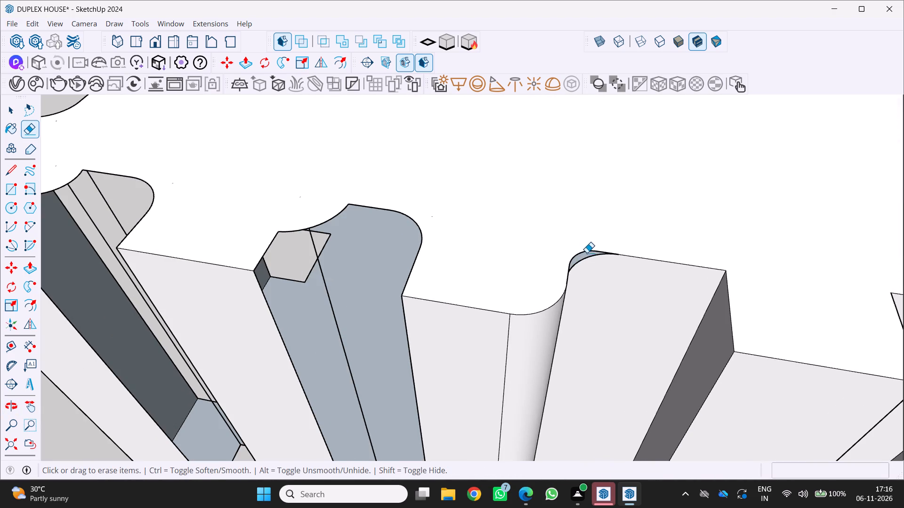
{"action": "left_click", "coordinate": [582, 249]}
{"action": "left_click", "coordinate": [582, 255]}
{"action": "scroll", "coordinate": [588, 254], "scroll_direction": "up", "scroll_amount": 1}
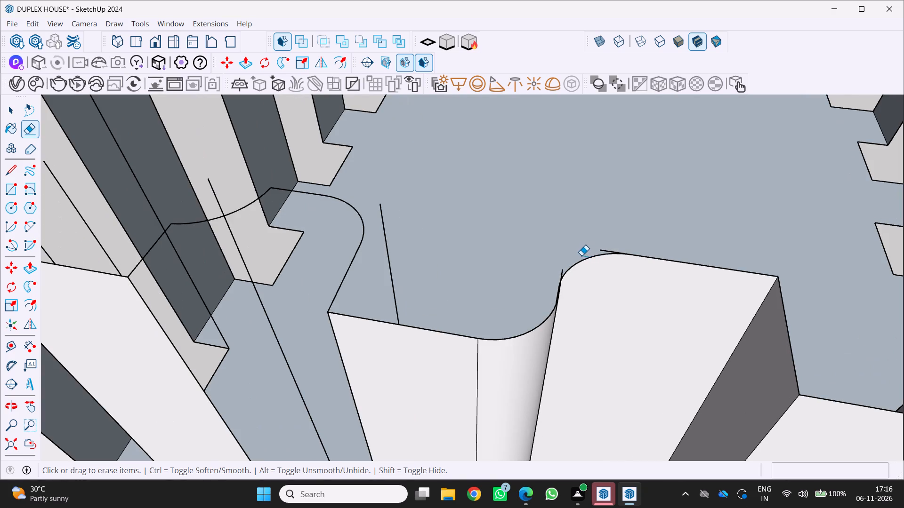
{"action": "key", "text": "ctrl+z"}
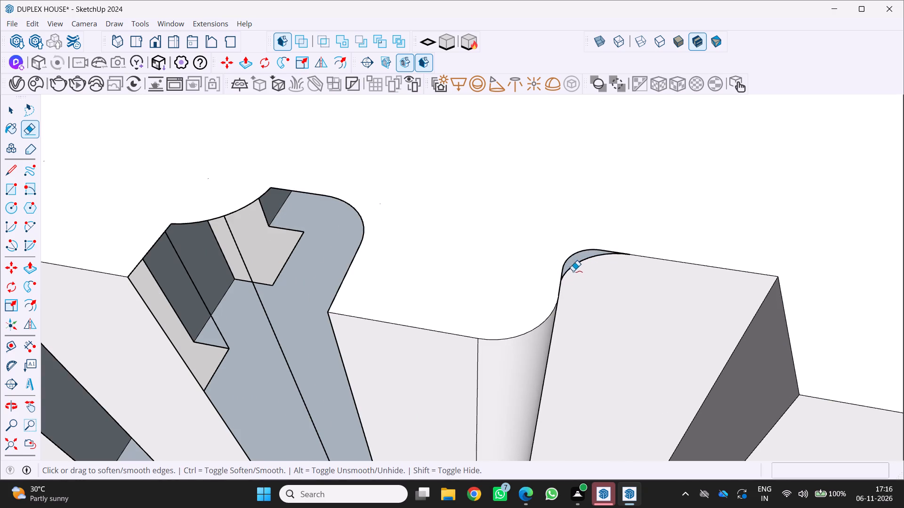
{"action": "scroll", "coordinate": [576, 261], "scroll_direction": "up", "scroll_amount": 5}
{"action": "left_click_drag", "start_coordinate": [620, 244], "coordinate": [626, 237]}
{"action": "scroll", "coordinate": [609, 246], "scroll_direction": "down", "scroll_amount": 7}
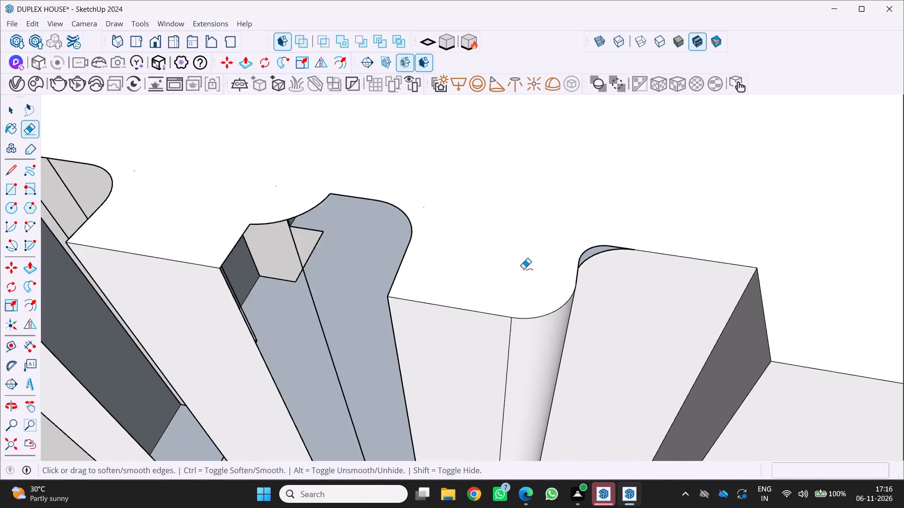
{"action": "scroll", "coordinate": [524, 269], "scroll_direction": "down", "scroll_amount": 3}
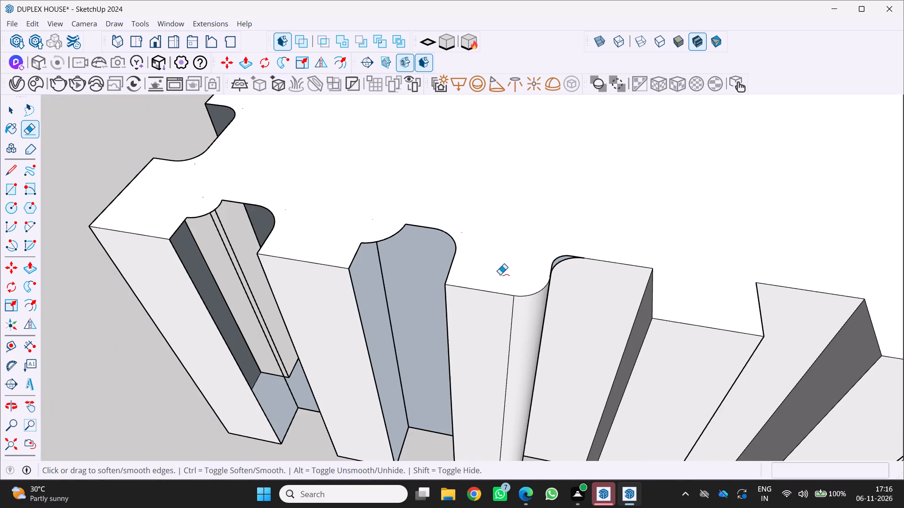
Examine the second and third notches' rounded corners and openings from several angles.
{"action": "scroll", "coordinate": [493, 284], "scroll_direction": "down", "scroll_amount": 4}
{"action": "middle_click_drag", "start_coordinate": [533, 286], "coordinate": [455, 230]}
{"action": "scroll", "coordinate": [528, 256], "scroll_direction": "up", "scroll_amount": 3}
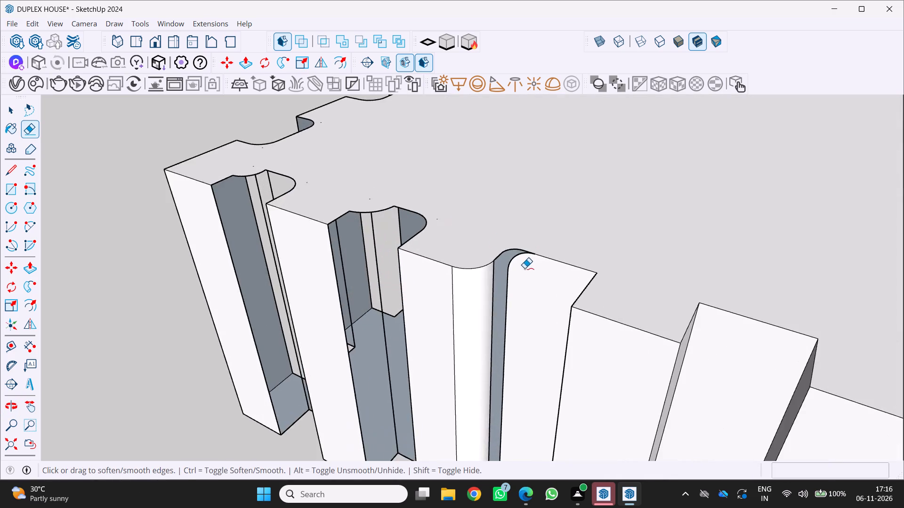
{"action": "middle_click", "coordinate": [524, 265]}
{"action": "middle_click_drag", "start_coordinate": [523, 261], "coordinate": [483, 175]}
{"action": "scroll", "coordinate": [467, 214], "scroll_direction": "down", "scroll_amount": 9}
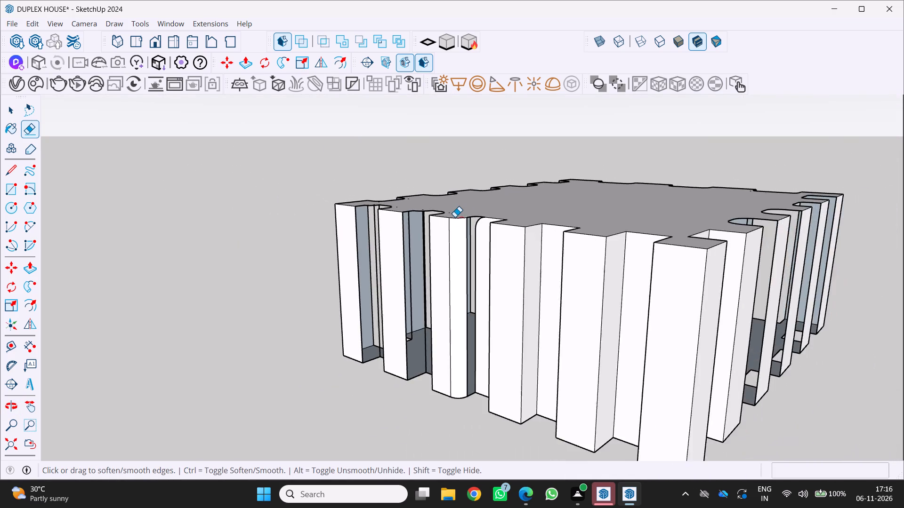
{"action": "middle_click_drag", "start_coordinate": [455, 217], "coordinate": [466, 253]}
{"action": "middle_click", "coordinate": [467, 255]}
{"action": "middle_click", "coordinate": [468, 258]}
{"action": "scroll", "coordinate": [537, 289], "scroll_direction": "up", "scroll_amount": 4}
{"action": "middle_click", "coordinate": [552, 289]}
{"action": "middle_click_drag", "start_coordinate": [572, 335], "coordinate": [652, 370]}
{"action": "middle_click_drag", "start_coordinate": [655, 371], "coordinate": [670, 373]}
{"action": "middle_click", "coordinate": [670, 373]}
{"action": "middle_click", "coordinate": [672, 372]}
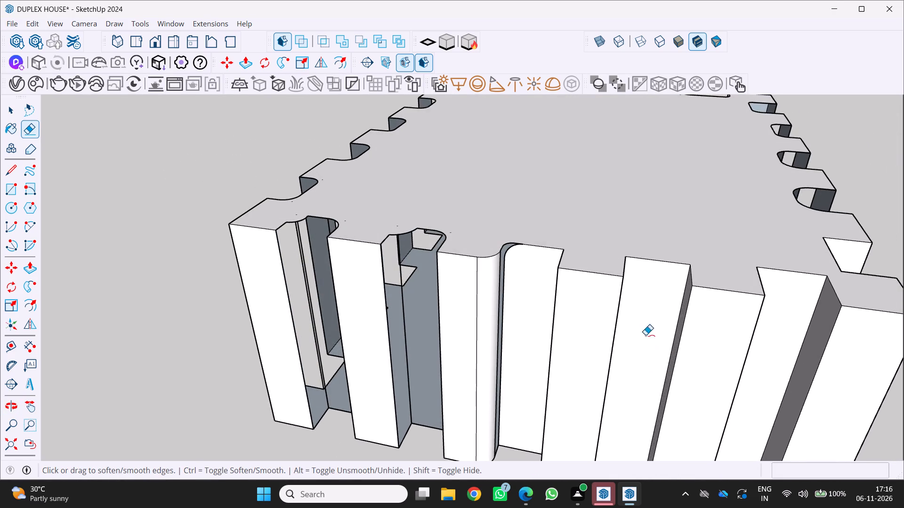
Add a tangent arc on the top face at the third notch's inner corner nearest the fourth notch.
{"action": "scroll", "coordinate": [665, 310], "scroll_direction": "up", "scroll_amount": 4}
{"action": "middle_click", "coordinate": [551, 286]}
{"action": "middle_click_drag", "start_coordinate": [554, 286], "coordinate": [578, 302]}
{"action": "middle_click", "coordinate": [582, 303]}
{"action": "middle_click", "coordinate": [589, 306]}
{"action": "middle_click_drag", "start_coordinate": [596, 308], "coordinate": [662, 340]}
{"action": "middle_click", "coordinate": [662, 340]}
{"action": "middle_click", "coordinate": [663, 341]}
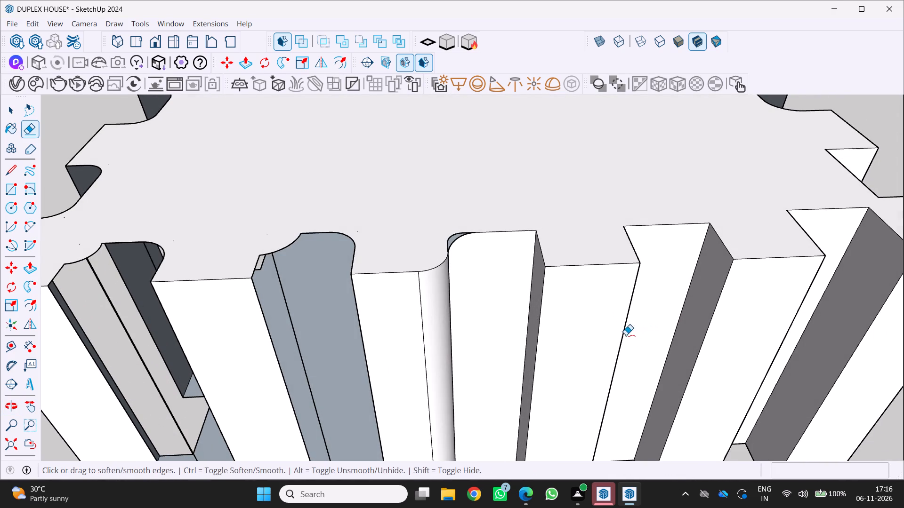
{"action": "key", "text": "a"}
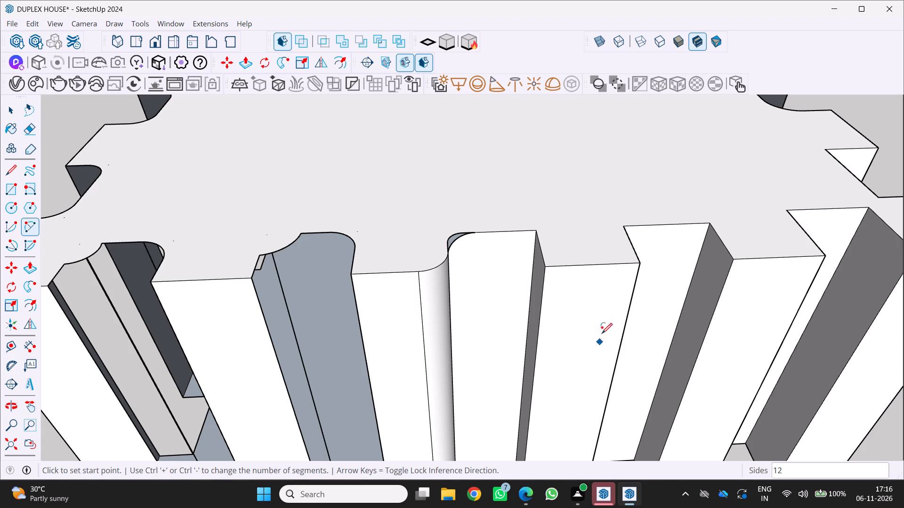
{"action": "left_click", "coordinate": [508, 233]}
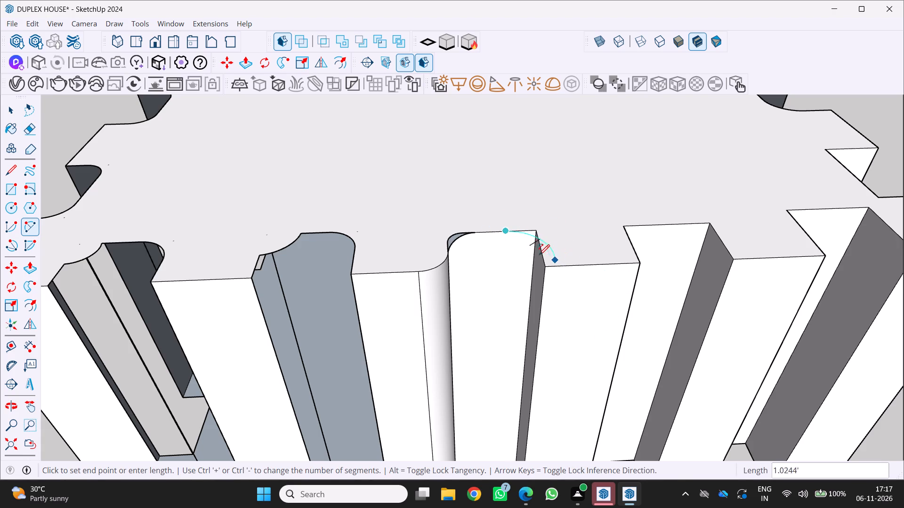
{"action": "left_click", "coordinate": [538, 251]}
{"action": "left_click", "coordinate": [538, 251]}
{"action": "middle_click", "coordinate": [524, 259]}
{"action": "middle_click", "coordinate": [526, 263]}
{"action": "middle_click_drag", "start_coordinate": [529, 266], "coordinate": [547, 292]}
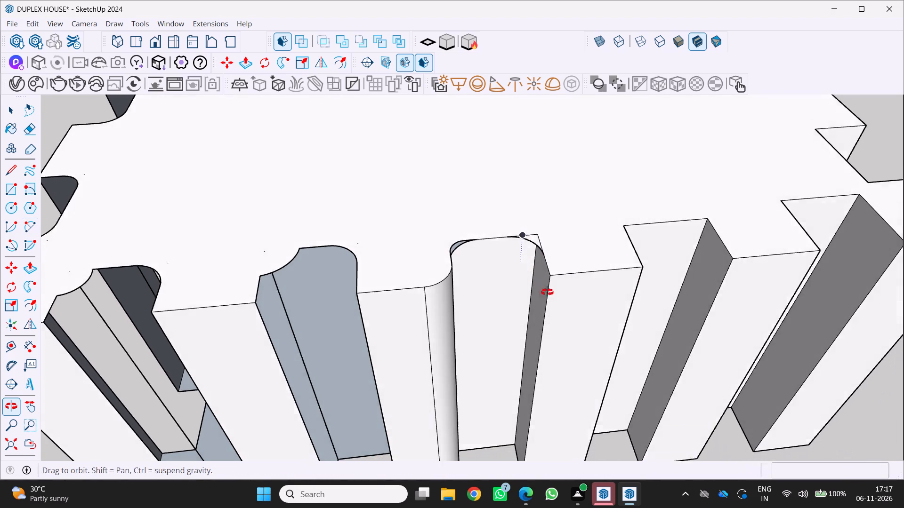
{"action": "middle_click_drag", "start_coordinate": [547, 292], "coordinate": [551, 301]}
{"action": "middle_click", "coordinate": [551, 301]}
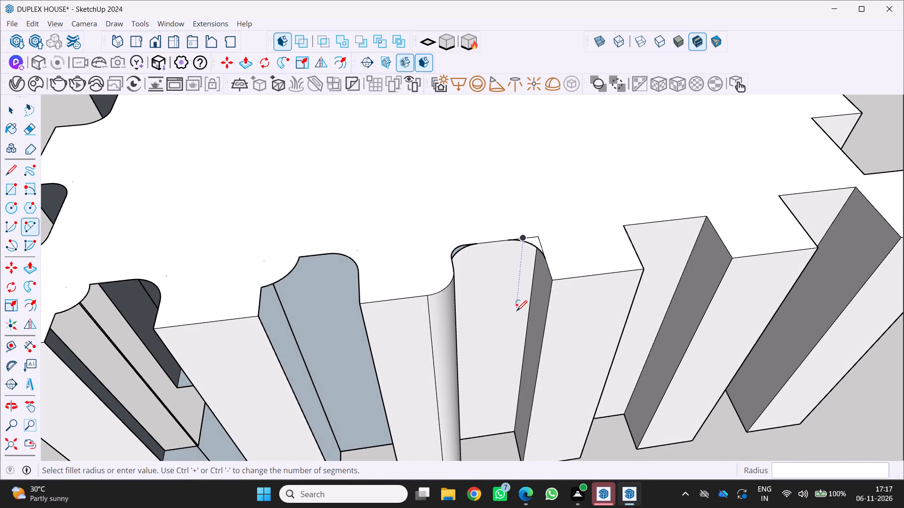
Erase the square-corner edges outside that arc and the vertical edge beneath the third notch's inner corner.
{"action": "key", "text": "e"}
{"action": "scroll", "coordinate": [546, 271], "scroll_direction": "up", "scroll_amount": 2}
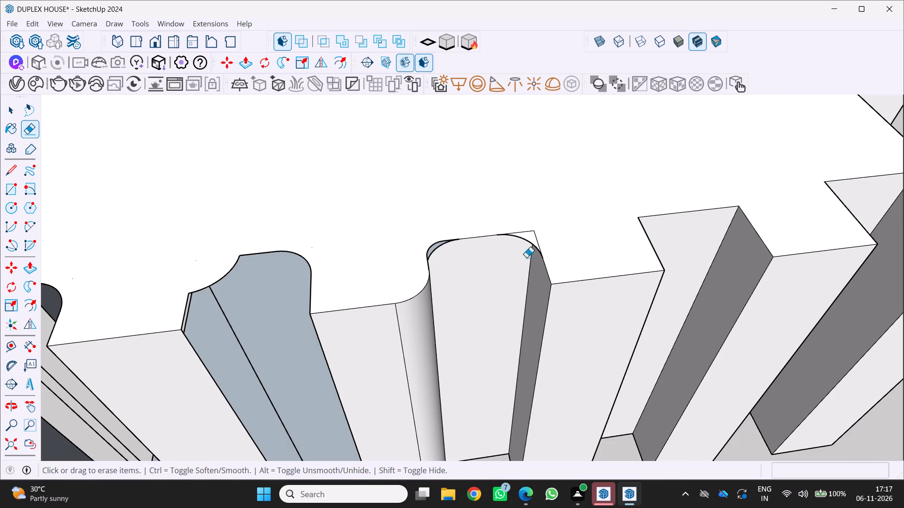
{"action": "scroll", "coordinate": [516, 236], "scroll_direction": "up", "scroll_amount": 2}
{"action": "left_click", "coordinate": [519, 233]}
{"action": "left_click", "coordinate": [541, 241]}
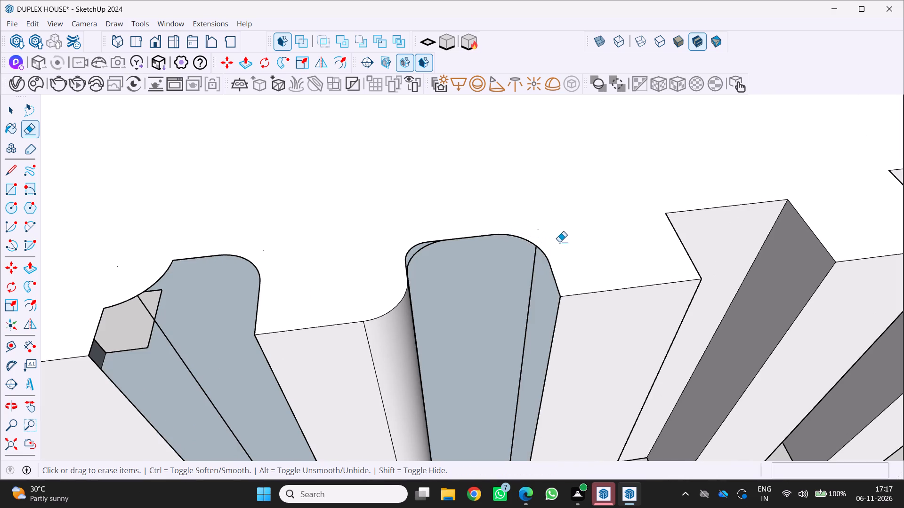
{"action": "scroll", "coordinate": [519, 268], "scroll_direction": "down", "scroll_amount": 3}
{"action": "scroll", "coordinate": [502, 302], "scroll_direction": "up", "scroll_amount": 4}
{"action": "middle_click_drag", "start_coordinate": [508, 297], "coordinate": [549, 244]}
{"action": "middle_click", "coordinate": [549, 244]}
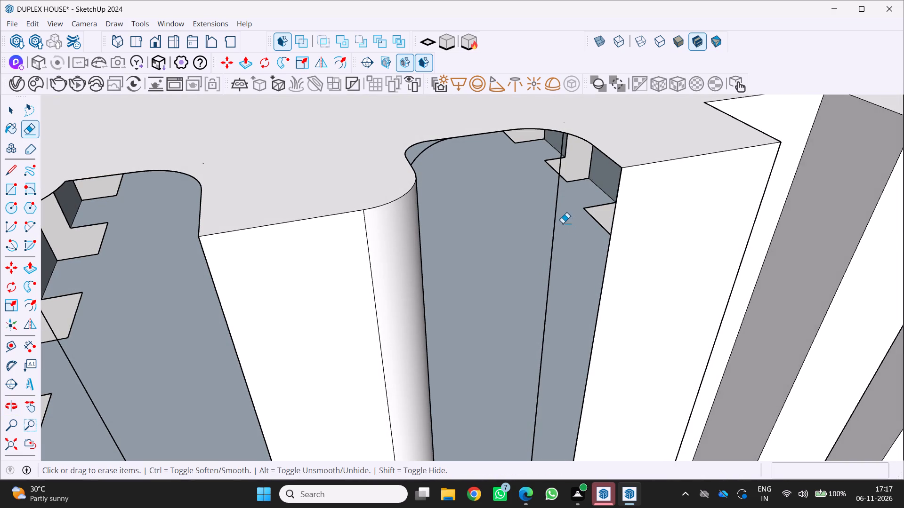
{"action": "left_click", "coordinate": [554, 216]}
{"action": "scroll", "coordinate": [548, 238], "scroll_direction": "down", "scroll_amount": 4}
{"action": "middle_click_drag", "start_coordinate": [500, 267], "coordinate": [326, 260]}
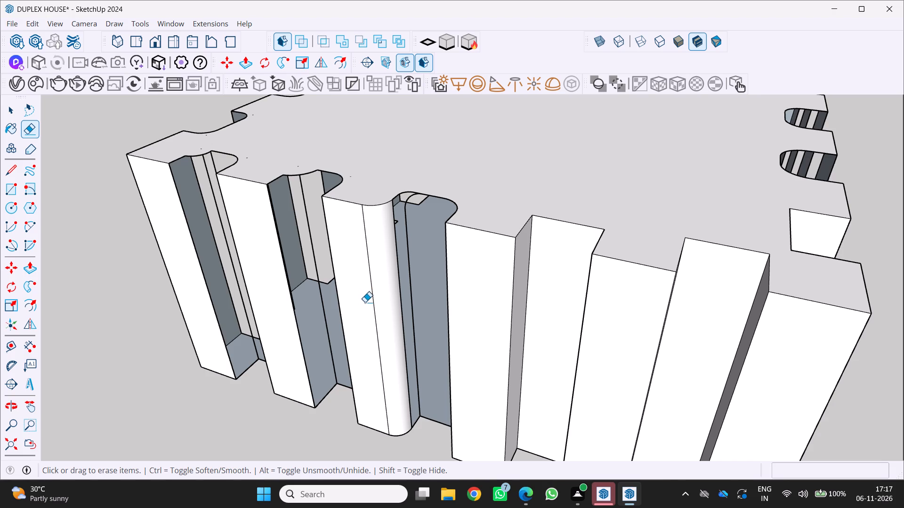
Add a tangent arc about 0.70' long at the fourth notch's inner corner nearest the third notch.
{"action": "middle_click", "coordinate": [452, 250]}
{"action": "middle_click_drag", "start_coordinate": [453, 255], "coordinate": [434, 272]}
{"action": "middle_click_drag", "start_coordinate": [432, 273], "coordinate": [426, 272]}
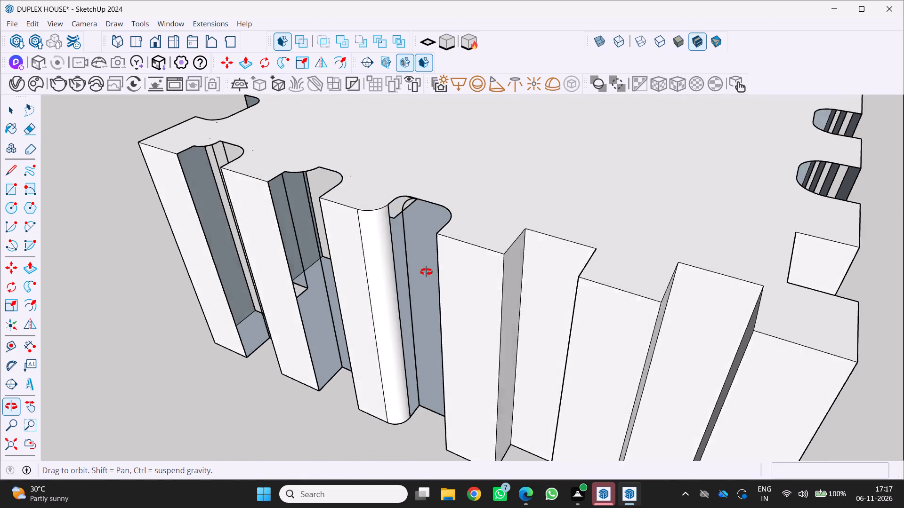
{"action": "middle_click_drag", "start_coordinate": [426, 272], "coordinate": [385, 281]}
{"action": "middle_click", "coordinate": [385, 281]}
{"action": "key", "text": "a"}
{"action": "scroll", "coordinate": [468, 247], "scroll_direction": "up", "scroll_amount": 2}
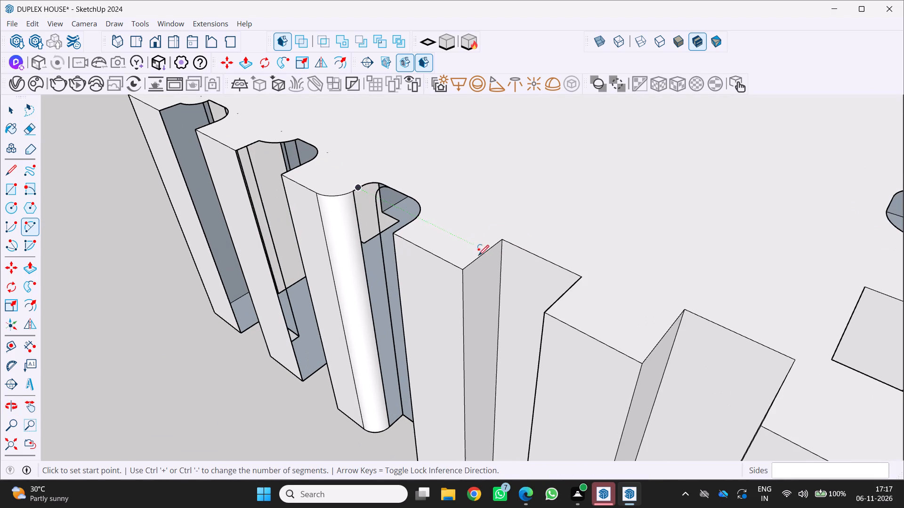
{"action": "left_click", "coordinate": [481, 258]}
{"action": "double_click", "coordinate": [526, 251]}
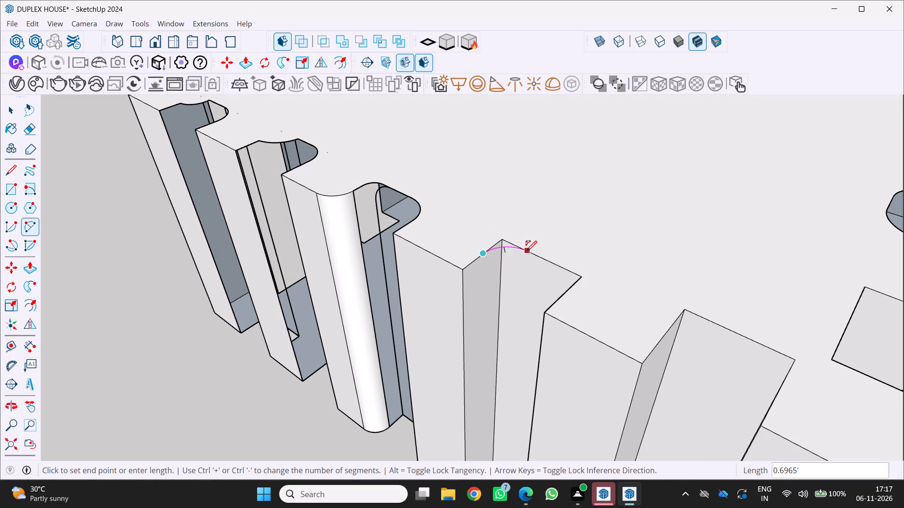
Erase the square-corner edges outside the new arc at the fourth notch's inner corner nearest the third notch.
{"action": "scroll", "coordinate": [478, 211], "scroll_direction": "up", "scroll_amount": 3}
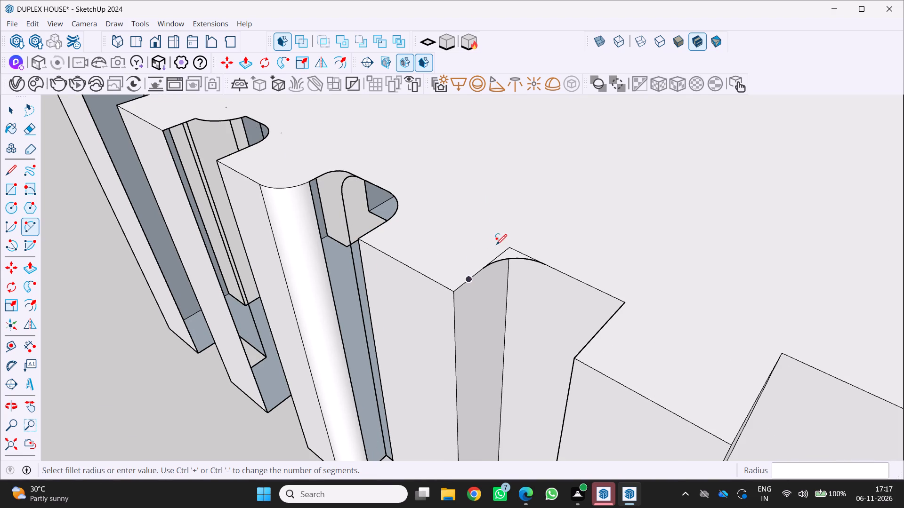
{"action": "key", "text": "e"}
{"action": "left_click", "coordinate": [501, 253]}
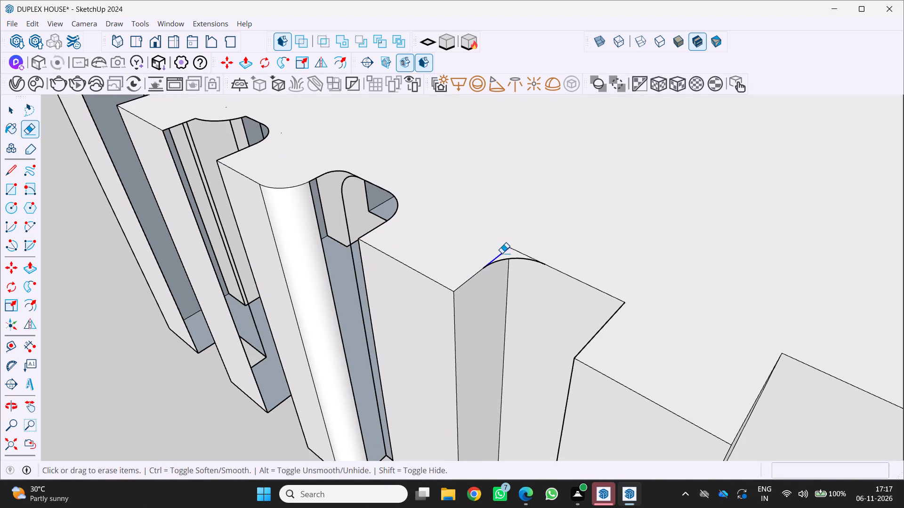
{"action": "left_click_drag", "start_coordinate": [511, 249], "coordinate": [518, 249]}
Add a tangent arc about 0.69' long on the top face at the fourth notch's inner corner nearest the fifth notch.
{"action": "scroll", "coordinate": [524, 246], "scroll_direction": "down", "scroll_amount": 4}
{"action": "middle_click_drag", "start_coordinate": [514, 255], "coordinate": [592, 279]}
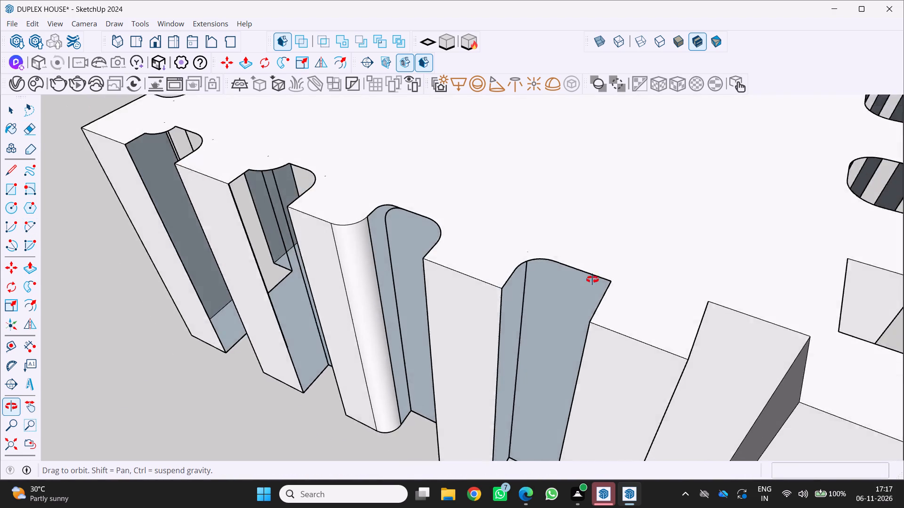
{"action": "middle_click_drag", "start_coordinate": [592, 279], "coordinate": [634, 280]}
{"action": "middle_click", "coordinate": [635, 279]}
{"action": "key", "text": "a"}
{"action": "scroll", "coordinate": [634, 275], "scroll_direction": "up", "scroll_amount": 3}
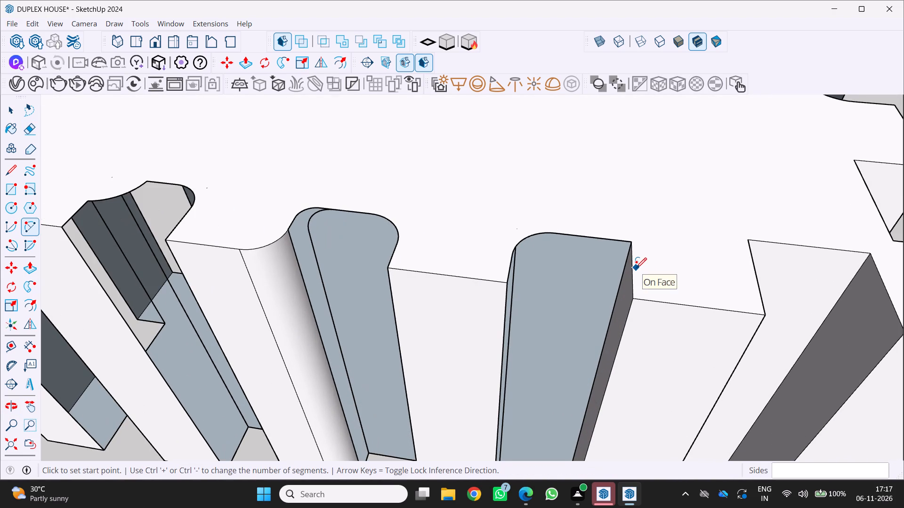
{"action": "left_click", "coordinate": [633, 266]}
{"action": "double_click", "coordinate": [598, 239]}
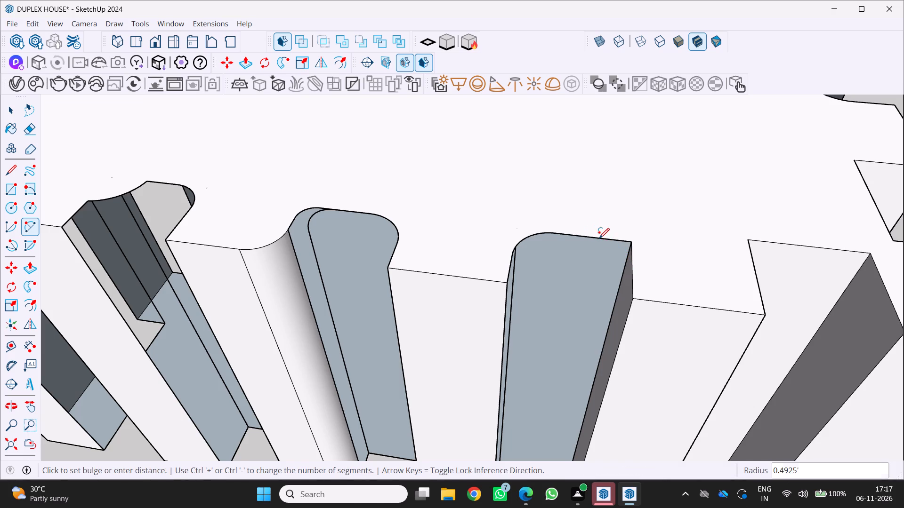
{"action": "left_click", "coordinate": [592, 238]}
{"action": "left_click", "coordinate": [635, 268]}
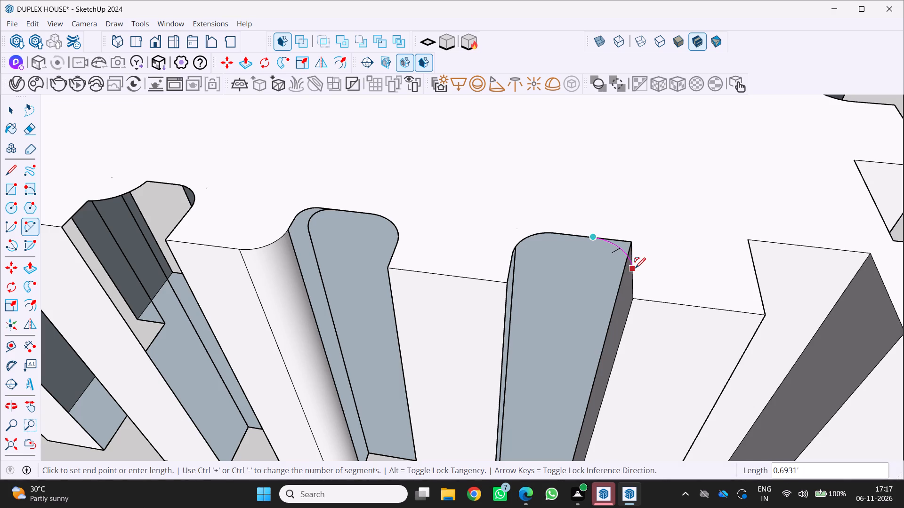
{"action": "left_click", "coordinate": [635, 268]}
Erase the square-corner edges outside that arc and the vertical edges beneath both of the fourth notch's inner corners.
{"action": "scroll", "coordinate": [637, 238], "scroll_direction": "up", "scroll_amount": 2}
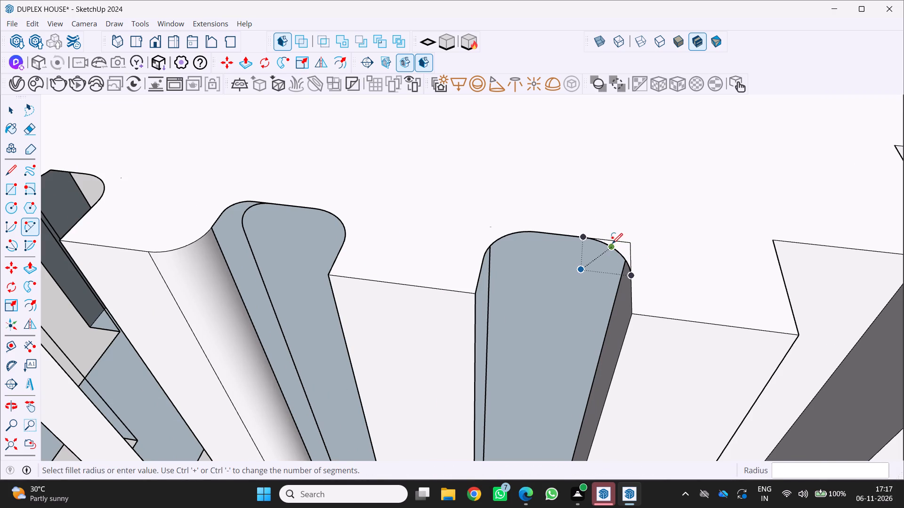
{"action": "key", "text": "e"}
{"action": "left_click", "coordinate": [614, 242]}
{"action": "left_click_drag", "start_coordinate": [630, 252], "coordinate": [635, 253]}
{"action": "scroll", "coordinate": [635, 260], "scroll_direction": "down", "scroll_amount": 5}
{"action": "middle_click", "coordinate": [562, 270]}
{"action": "scroll", "coordinate": [562, 270], "scroll_direction": "up", "scroll_amount": 1}
{"action": "middle_click_drag", "start_coordinate": [560, 270], "coordinate": [499, 230]}
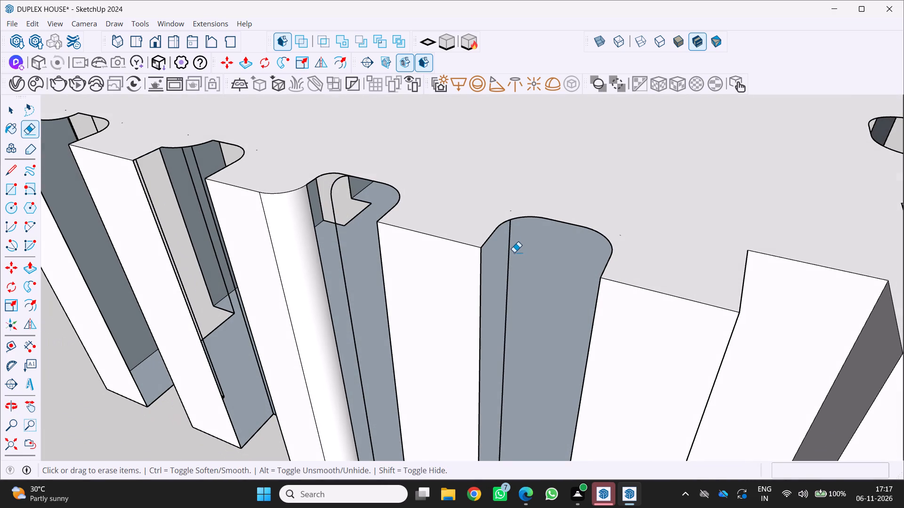
{"action": "left_click", "coordinate": [509, 241]}
{"action": "middle_click_drag", "start_coordinate": [540, 270], "coordinate": [566, 276]}
{"action": "middle_click_drag", "start_coordinate": [572, 277], "coordinate": [595, 278]}
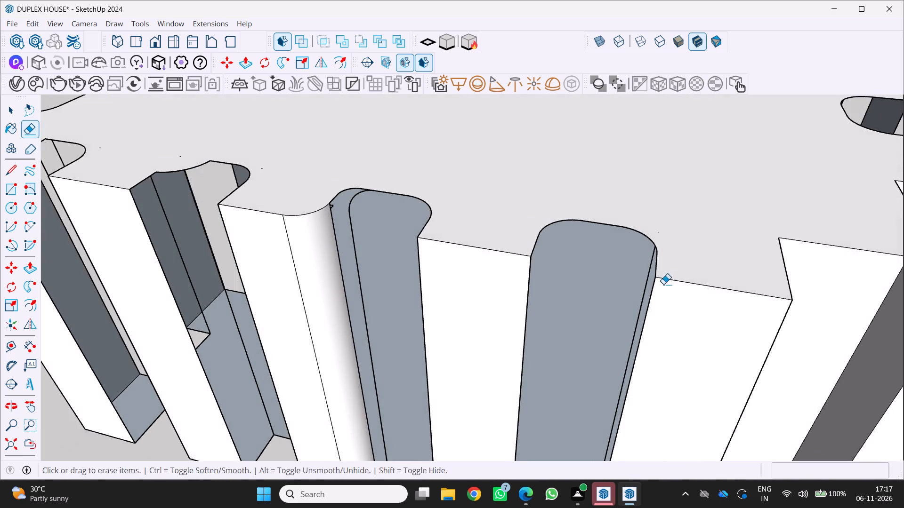
{"action": "middle_click_drag", "start_coordinate": [670, 284], "coordinate": [683, 279]}
{"action": "middle_click_drag", "start_coordinate": [654, 269], "coordinate": [726, 272]}
{"action": "left_click", "coordinate": [701, 242]}
Erase the stray vertical edge inside the third notch, beside the rounded pillar.
{"action": "scroll", "coordinate": [692, 248], "scroll_direction": "down", "scroll_amount": 5}
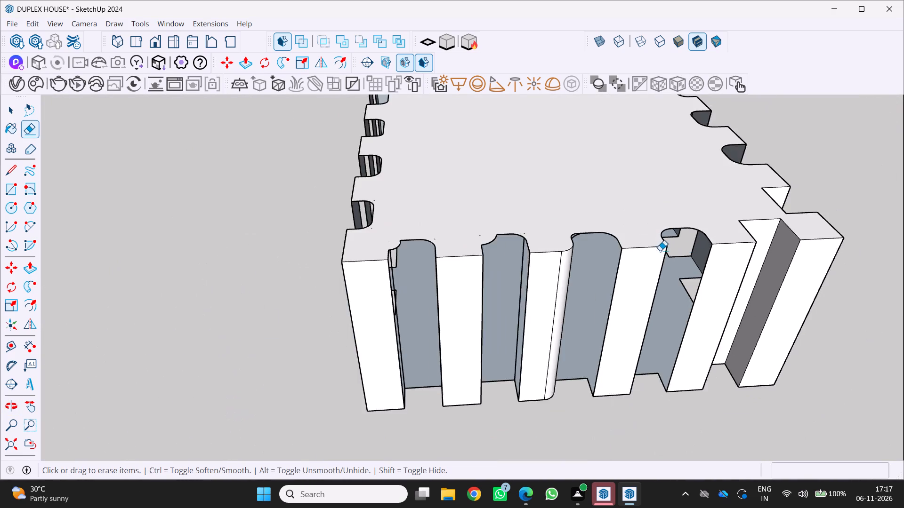
{"action": "scroll", "coordinate": [660, 251], "scroll_direction": "down", "scroll_amount": 4}
{"action": "middle_click_drag", "start_coordinate": [644, 255], "coordinate": [433, 224]}
{"action": "middle_click_drag", "start_coordinate": [430, 225], "coordinate": [412, 230]}
{"action": "middle_click", "coordinate": [412, 230]}
{"action": "middle_click", "coordinate": [408, 232]}
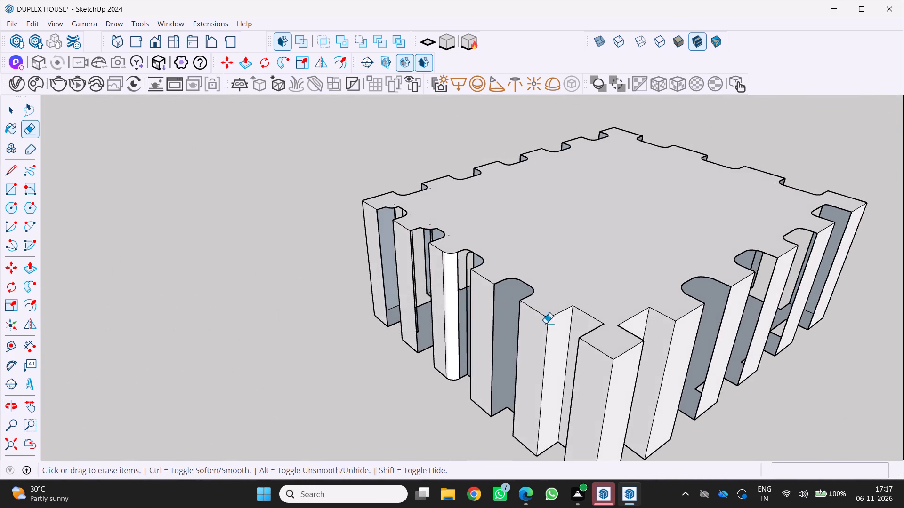
{"action": "middle_click", "coordinate": [551, 324]}
{"action": "middle_click_drag", "start_coordinate": [561, 325], "coordinate": [567, 328]}
{"action": "middle_click_drag", "start_coordinate": [569, 328], "coordinate": [583, 328]}
{"action": "middle_click", "coordinate": [590, 328]}
{"action": "middle_click_drag", "start_coordinate": [596, 327], "coordinate": [600, 326]}
{"action": "middle_click_drag", "start_coordinate": [604, 326], "coordinate": [622, 320]}
{"action": "middle_click", "coordinate": [624, 319]}
{"action": "middle_click_drag", "start_coordinate": [626, 318], "coordinate": [632, 315]}
{"action": "middle_click", "coordinate": [633, 314]}
{"action": "scroll", "coordinate": [435, 283], "scroll_direction": "up", "scroll_amount": 7}
{"action": "middle_click_drag", "start_coordinate": [480, 285], "coordinate": [424, 283]}
{"action": "scroll", "coordinate": [476, 286], "scroll_direction": "up", "scroll_amount": 1}
{"action": "middle_click", "coordinate": [424, 283]}
{"action": "scroll", "coordinate": [527, 256], "scroll_direction": "up", "scroll_amount": 3}
{"action": "left_click", "coordinate": [505, 203]}
{"action": "left_click", "coordinate": [500, 200]}
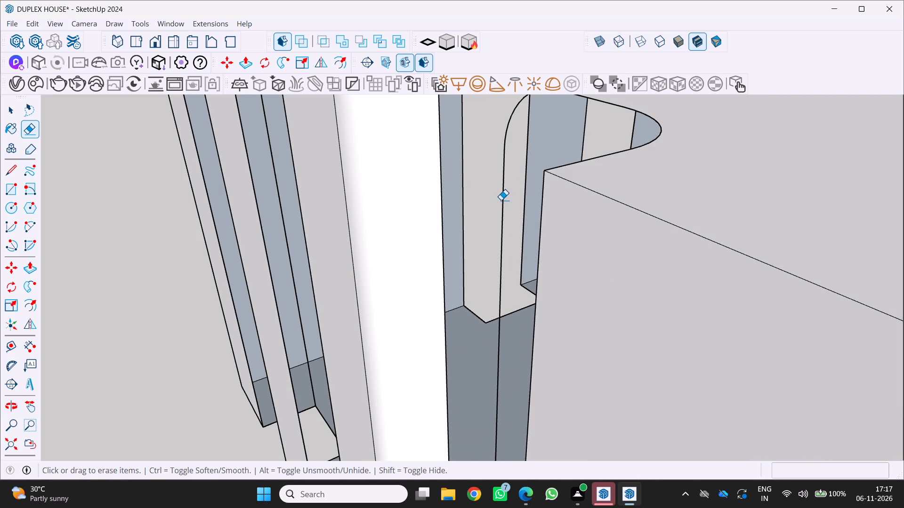
{"action": "left_click", "coordinate": [505, 200]}
{"action": "left_click", "coordinate": [503, 193]}
Erase the leftover arc near the top of the third notch.
{"action": "scroll", "coordinate": [503, 188], "scroll_direction": "down", "scroll_amount": 4}
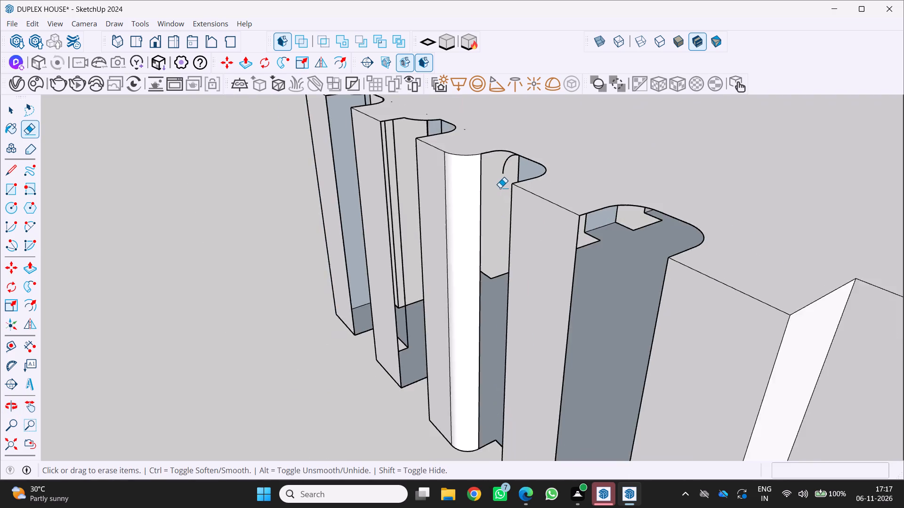
{"action": "middle_click", "coordinate": [501, 188]}
{"action": "middle_click_drag", "start_coordinate": [501, 189], "coordinate": [717, 170]}
{"action": "middle_click", "coordinate": [717, 170]}
{"action": "scroll", "coordinate": [498, 141], "scroll_direction": "up", "scroll_amount": 5}
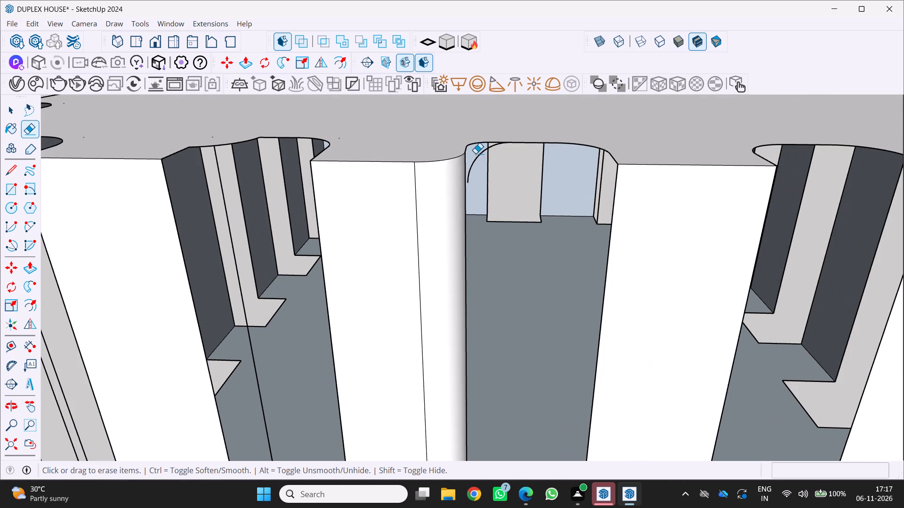
{"action": "left_click", "coordinate": [477, 158]}
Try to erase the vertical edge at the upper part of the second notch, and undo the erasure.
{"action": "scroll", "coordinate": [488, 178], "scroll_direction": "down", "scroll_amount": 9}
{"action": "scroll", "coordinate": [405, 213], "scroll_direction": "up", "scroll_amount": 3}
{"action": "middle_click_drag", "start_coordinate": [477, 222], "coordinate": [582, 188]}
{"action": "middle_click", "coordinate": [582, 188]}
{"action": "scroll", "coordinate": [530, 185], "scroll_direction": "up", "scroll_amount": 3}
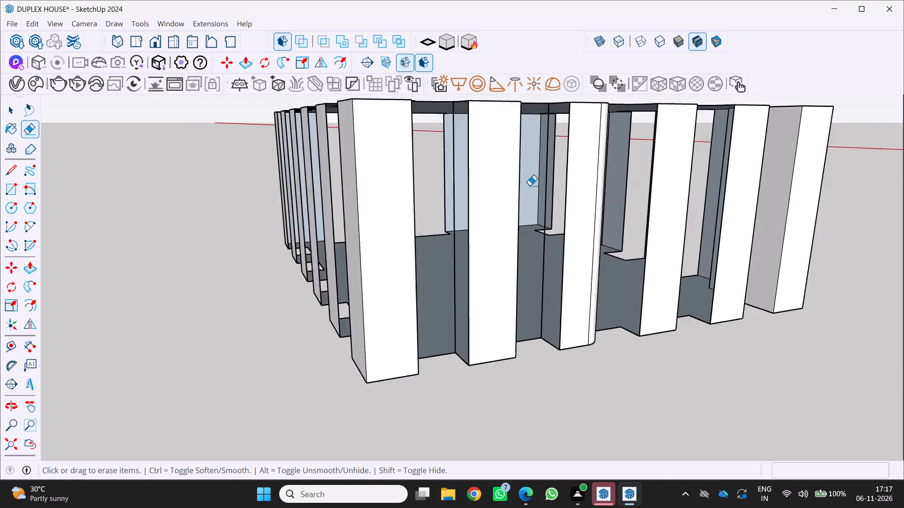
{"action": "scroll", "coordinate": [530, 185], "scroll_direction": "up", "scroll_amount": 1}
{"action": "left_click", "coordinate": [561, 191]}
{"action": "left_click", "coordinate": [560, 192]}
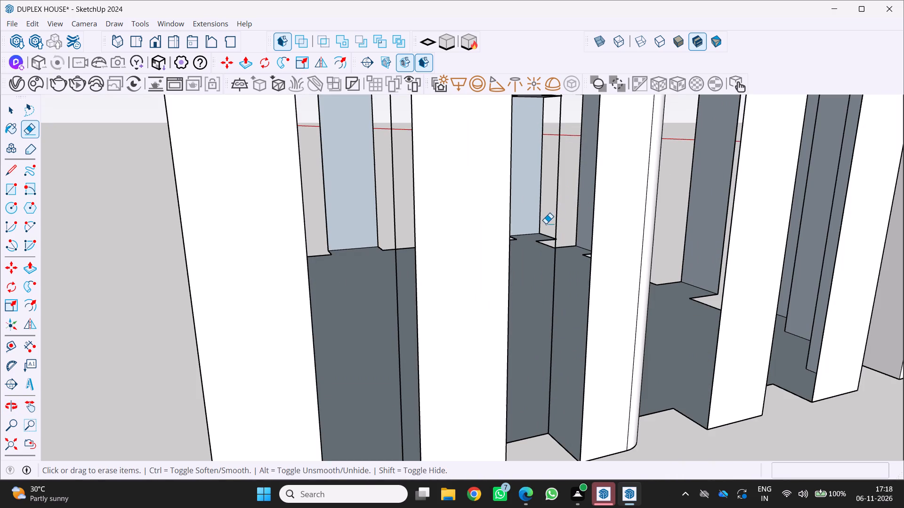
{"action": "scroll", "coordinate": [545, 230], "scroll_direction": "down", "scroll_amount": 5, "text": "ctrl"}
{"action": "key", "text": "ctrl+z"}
Erase the vertical edge running down the second notch's inner corner at its lower part.
{"action": "scroll", "coordinate": [542, 238], "scroll_direction": "up", "scroll_amount": 7}
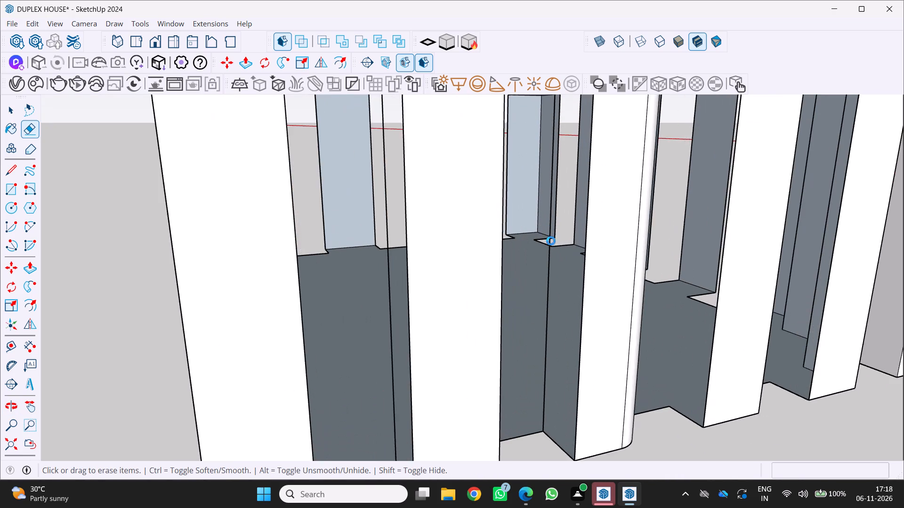
{"action": "left_click", "coordinate": [549, 256]}
Erase the leftover vertical edge inside the first notch, next to the block's corner pillar.
{"action": "scroll", "coordinate": [547, 252], "scroll_direction": "down", "scroll_amount": 5}
{"action": "scroll", "coordinate": [449, 266], "scroll_direction": "up", "scroll_amount": 5}
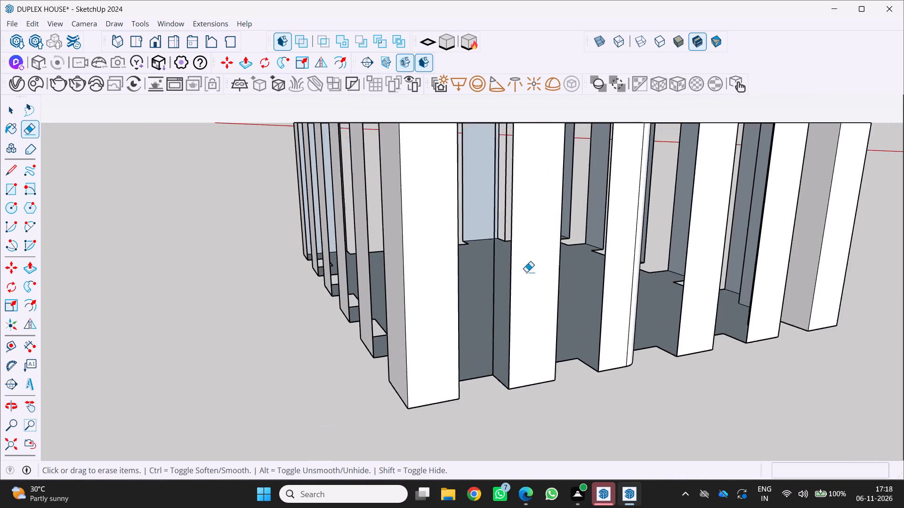
{"action": "scroll", "coordinate": [526, 272], "scroll_direction": "up", "scroll_amount": 1}
{"action": "middle_click_drag", "start_coordinate": [530, 274], "coordinate": [678, 310]}
{"action": "scroll", "coordinate": [638, 299], "scroll_direction": "up", "scroll_amount": 1}
{"action": "middle_click_drag", "start_coordinate": [632, 299], "coordinate": [507, 282]}
{"action": "middle_click", "coordinate": [507, 282]}
{"action": "scroll", "coordinate": [590, 289], "scroll_direction": "up", "scroll_amount": 3}
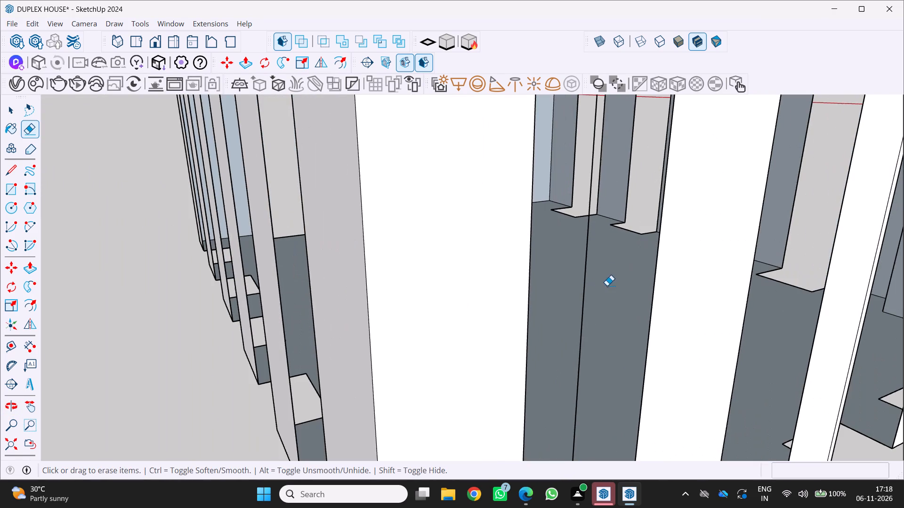
{"action": "left_click", "coordinate": [585, 271]}
Erase the leftover vertical edge inside the adjoining side's notch nearest the shared corner pillar.
{"action": "scroll", "coordinate": [584, 272], "scroll_direction": "down", "scroll_amount": 4}
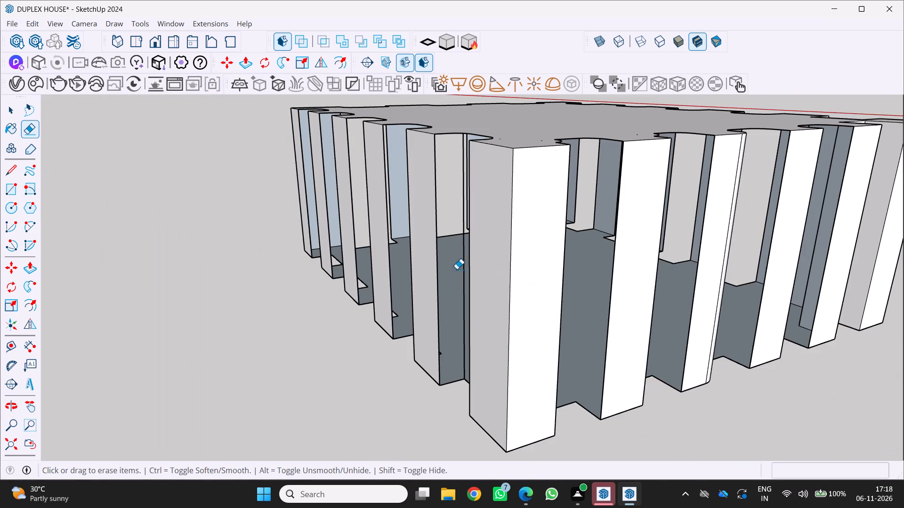
{"action": "scroll", "coordinate": [451, 266], "scroll_direction": "up", "scroll_amount": 3}
{"action": "middle_click_drag", "start_coordinate": [448, 262], "coordinate": [551, 289]}
{"action": "middle_click", "coordinate": [552, 289]}
{"action": "middle_click", "coordinate": [555, 289]}
{"action": "scroll", "coordinate": [546, 279], "scroll_direction": "down", "scroll_amount": 11}
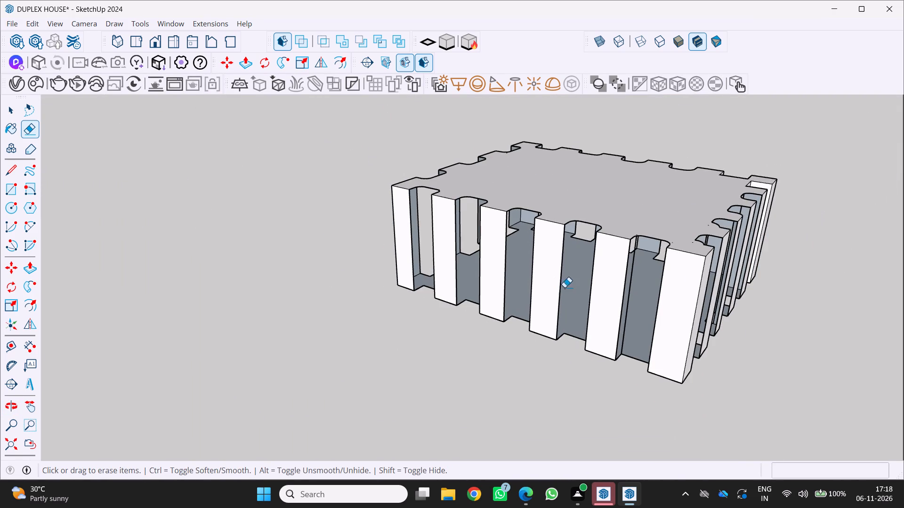
{"action": "middle_click_drag", "start_coordinate": [567, 294], "coordinate": [483, 297]}
{"action": "scroll", "coordinate": [484, 295], "scroll_direction": "down", "scroll_amount": 1}
{"action": "scroll", "coordinate": [582, 293], "scroll_direction": "up", "scroll_amount": 8}
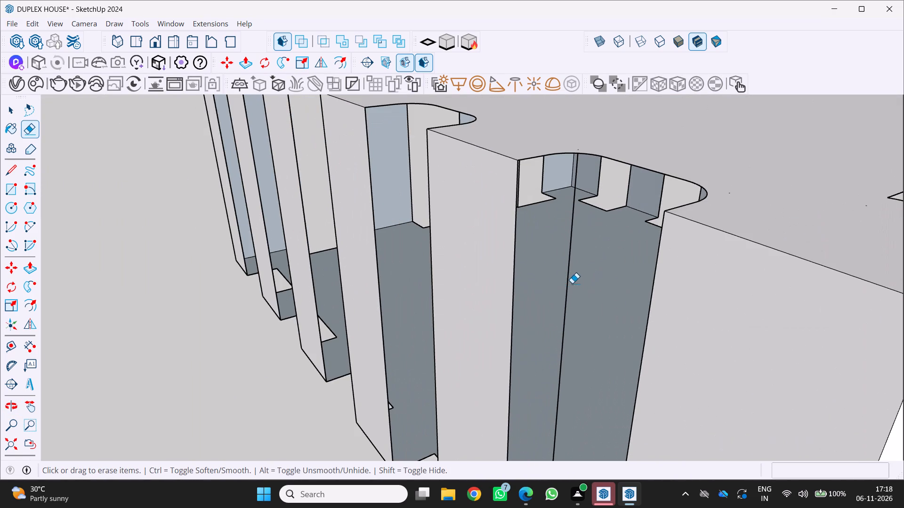
{"action": "left_click", "coordinate": [568, 278]}
Examine the notches around the block for remaining square corners and stray edges.
{"action": "scroll", "coordinate": [575, 278], "scroll_direction": "down", "scroll_amount": 15}
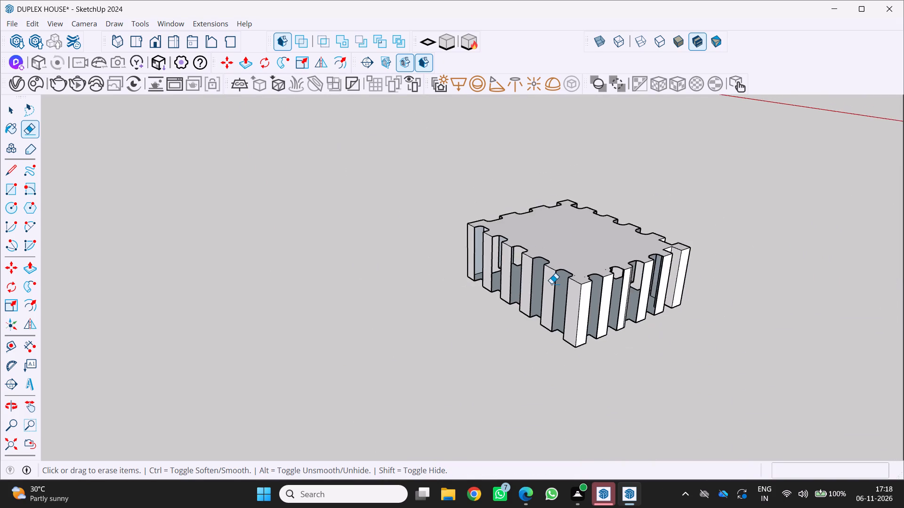
{"action": "middle_click", "coordinate": [551, 284]}
{"action": "middle_click_drag", "start_coordinate": [551, 284], "coordinate": [420, 277]}
{"action": "middle_click_drag", "start_coordinate": [417, 278], "coordinate": [410, 279]}
{"action": "middle_click", "coordinate": [406, 279]}
{"action": "middle_click", "coordinate": [402, 280]}
{"action": "scroll", "coordinate": [506, 246], "scroll_direction": "down", "scroll_amount": 5}
{"action": "middle_click_drag", "start_coordinate": [506, 246], "coordinate": [346, 277]}
{"action": "scroll", "coordinate": [523, 291], "scroll_direction": "up", "scroll_amount": 4}
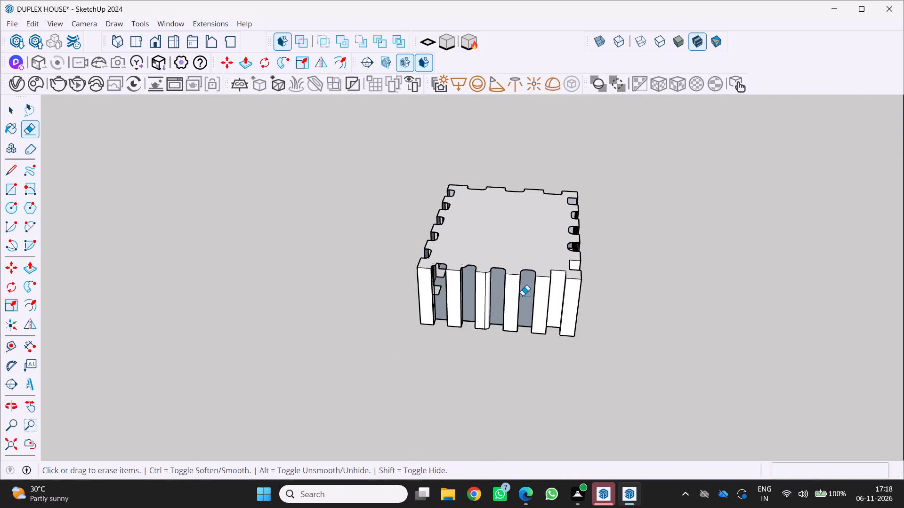
{"action": "middle_click_drag", "start_coordinate": [523, 295], "coordinate": [368, 310]}
{"action": "scroll", "coordinate": [368, 310], "scroll_direction": "up", "scroll_amount": 4}
{"action": "middle_click_drag", "start_coordinate": [548, 316], "coordinate": [429, 360]}
{"action": "middle_click", "coordinate": [429, 360]}
{"action": "middle_click", "coordinate": [429, 360]}
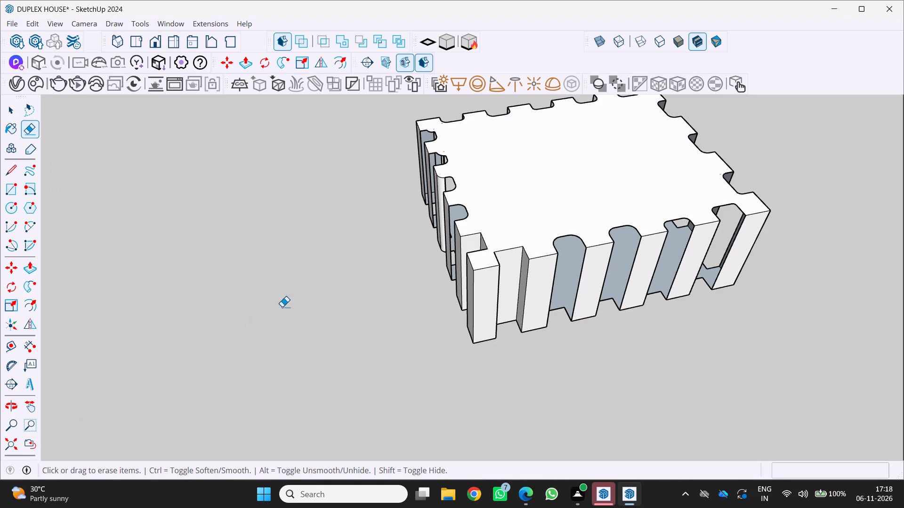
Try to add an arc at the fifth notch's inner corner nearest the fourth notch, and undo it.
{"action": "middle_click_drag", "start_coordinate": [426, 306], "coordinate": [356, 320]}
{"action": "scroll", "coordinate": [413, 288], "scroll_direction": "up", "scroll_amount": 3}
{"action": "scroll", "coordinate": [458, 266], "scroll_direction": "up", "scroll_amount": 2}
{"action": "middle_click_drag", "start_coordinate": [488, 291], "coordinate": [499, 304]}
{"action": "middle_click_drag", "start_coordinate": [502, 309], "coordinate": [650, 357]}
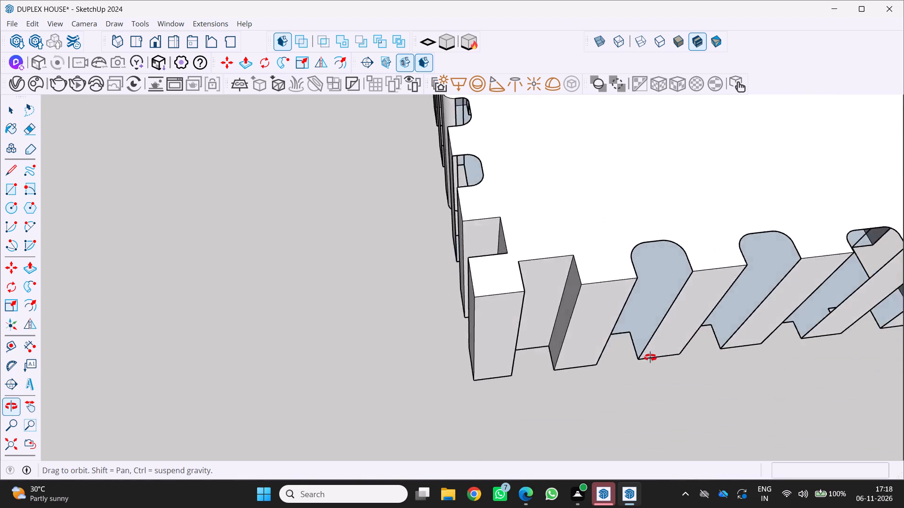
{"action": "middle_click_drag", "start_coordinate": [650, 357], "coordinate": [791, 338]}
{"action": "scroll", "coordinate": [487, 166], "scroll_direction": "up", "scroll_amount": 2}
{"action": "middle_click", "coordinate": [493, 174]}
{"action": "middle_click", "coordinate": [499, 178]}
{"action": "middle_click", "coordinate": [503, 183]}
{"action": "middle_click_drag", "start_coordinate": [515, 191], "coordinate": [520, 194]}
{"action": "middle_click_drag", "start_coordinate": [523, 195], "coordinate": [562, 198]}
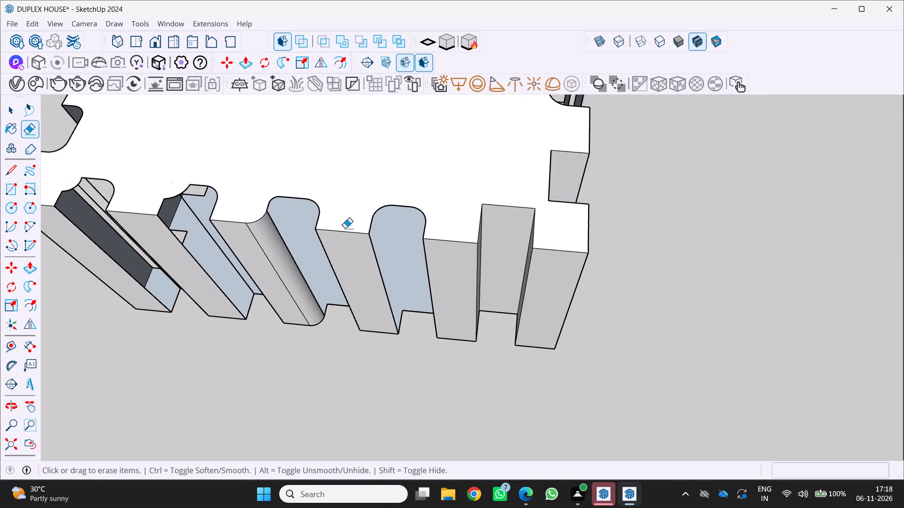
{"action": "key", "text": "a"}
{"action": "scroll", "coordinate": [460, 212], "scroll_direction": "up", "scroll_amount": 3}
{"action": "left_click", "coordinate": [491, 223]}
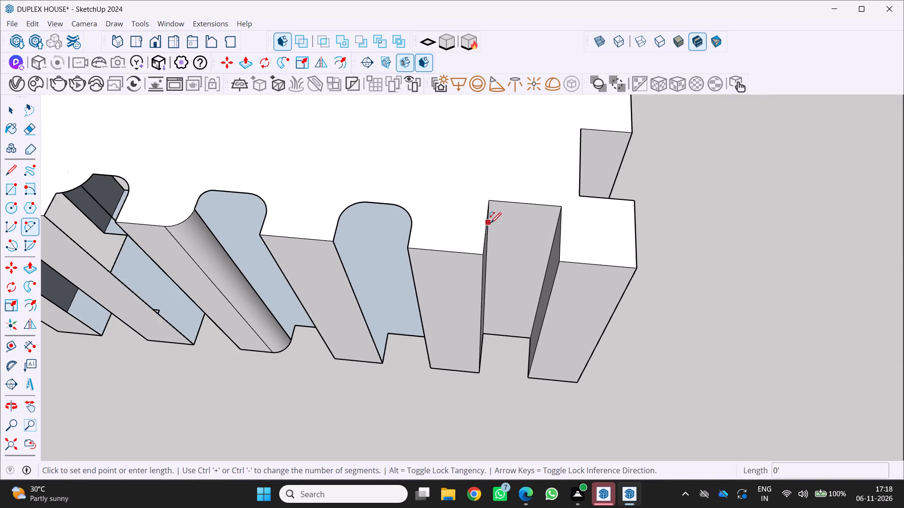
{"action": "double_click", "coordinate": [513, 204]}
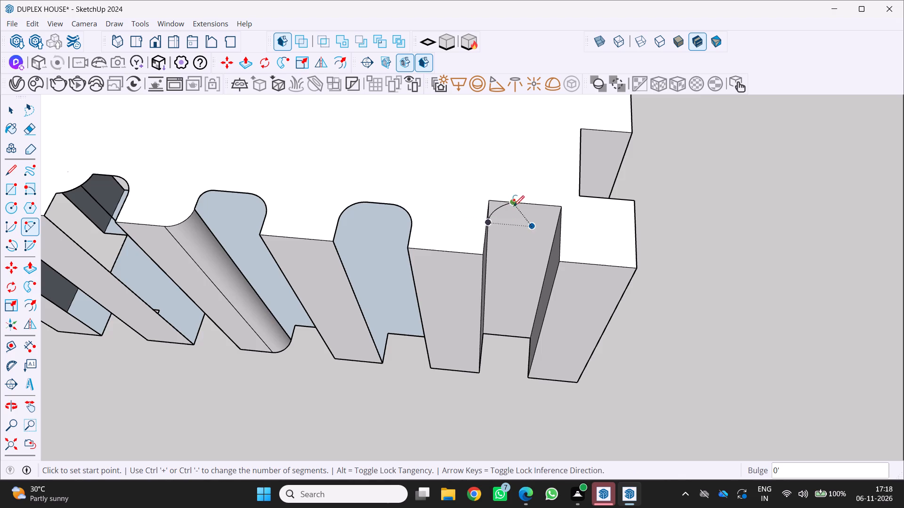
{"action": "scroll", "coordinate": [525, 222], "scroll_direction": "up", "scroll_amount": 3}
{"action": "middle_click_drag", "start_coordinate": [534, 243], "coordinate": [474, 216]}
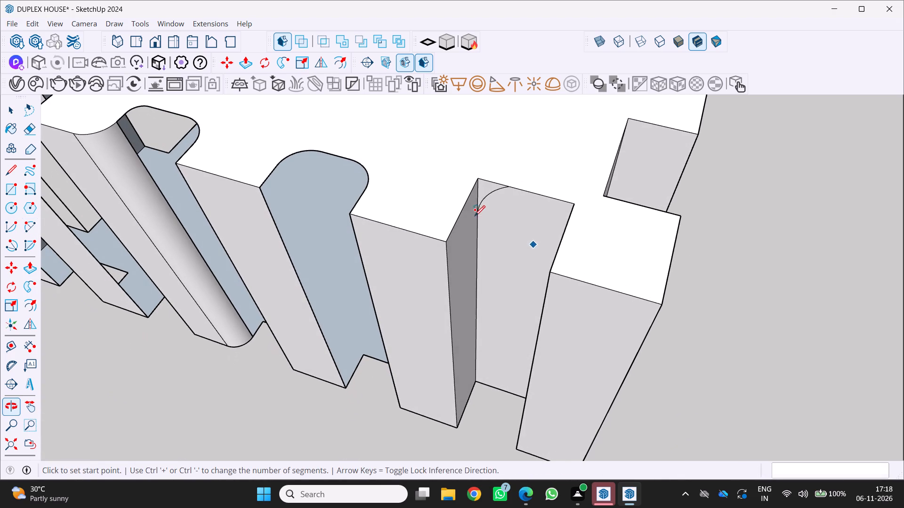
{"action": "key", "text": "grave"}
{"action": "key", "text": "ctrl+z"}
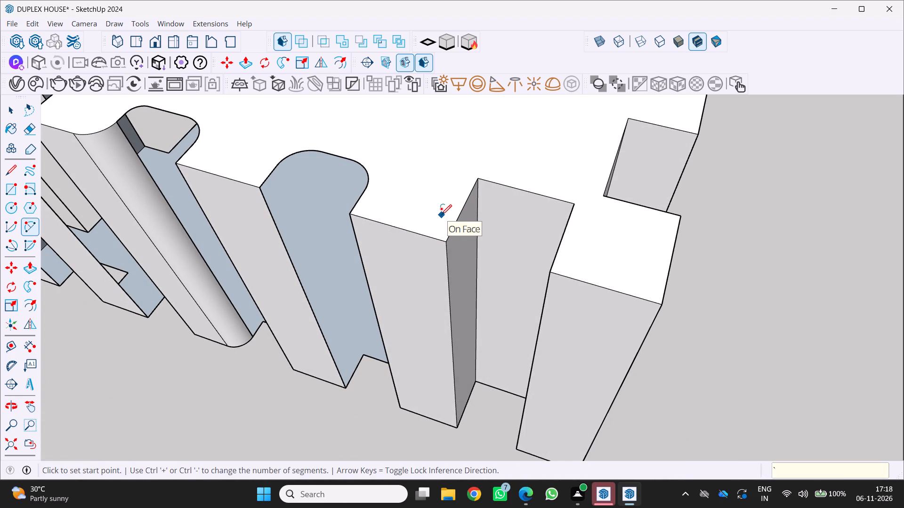
Add a tangent arc about 0.56' long on the top face at the fifth notch's inner corner nearest the fourth notch.
{"action": "left_click", "coordinate": [465, 199]}
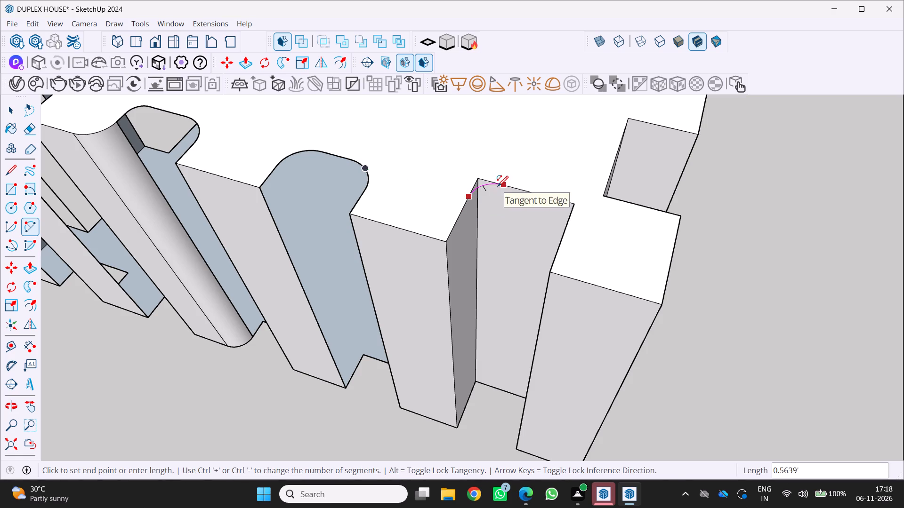
{"action": "double_click", "coordinate": [498, 186]}
Erase the square-corner edges outside the fifth notch's new arc.
{"action": "scroll", "coordinate": [481, 185], "scroll_direction": "up", "scroll_amount": 4}
{"action": "key", "text": "e"}
{"action": "scroll", "coordinate": [475, 183], "scroll_direction": "up", "scroll_amount": 2}
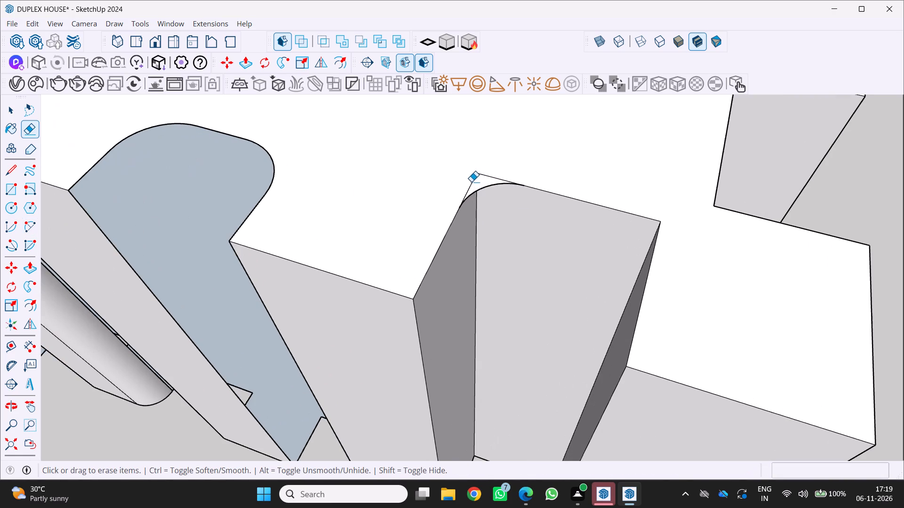
{"action": "left_click_drag", "start_coordinate": [469, 181], "coordinate": [474, 181]}
{"action": "left_click_drag", "start_coordinate": [492, 177], "coordinate": [515, 169]}
{"action": "scroll", "coordinate": [545, 186], "scroll_direction": "down", "scroll_amount": 4}
{"action": "middle_click_drag", "start_coordinate": [595, 234], "coordinate": [637, 242]}
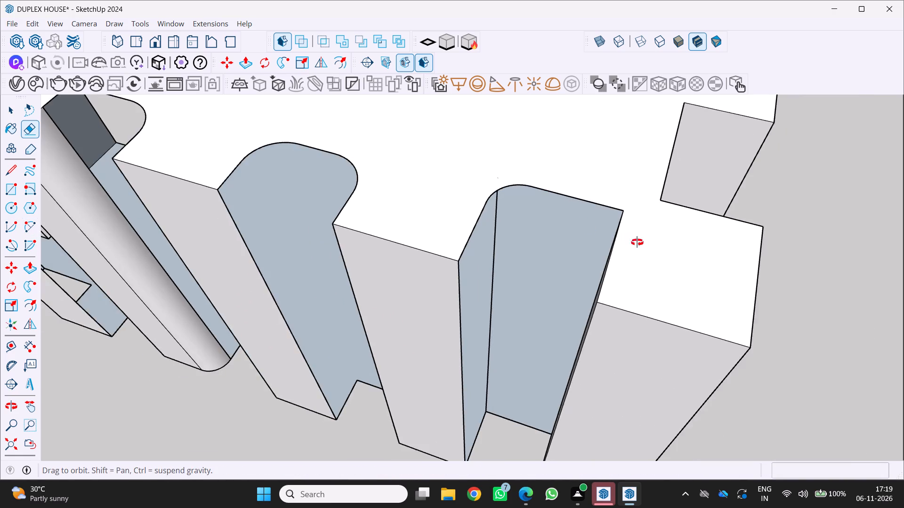
{"action": "middle_click_drag", "start_coordinate": [637, 242], "coordinate": [770, 214]}
{"action": "middle_click_drag", "start_coordinate": [767, 214], "coordinate": [762, 214]}
{"action": "middle_click", "coordinate": [759, 213]}
{"action": "middle_click", "coordinate": [755, 212]}
{"action": "middle_click_drag", "start_coordinate": [747, 212], "coordinate": [637, 249]}
{"action": "scroll", "coordinate": [634, 252], "scroll_direction": "down", "scroll_amount": 3}
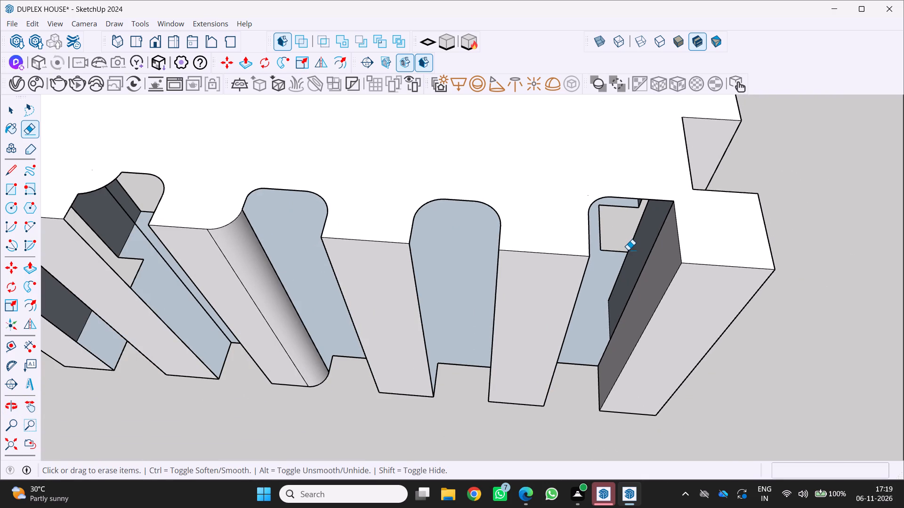
Add a tangent arc of about 0.56' radius on the top face at the fifth notch's remaining square inner corner.
{"action": "scroll", "coordinate": [671, 204], "scroll_direction": "up", "scroll_amount": 2}
{"action": "middle_click_drag", "start_coordinate": [671, 203], "coordinate": [594, 182]}
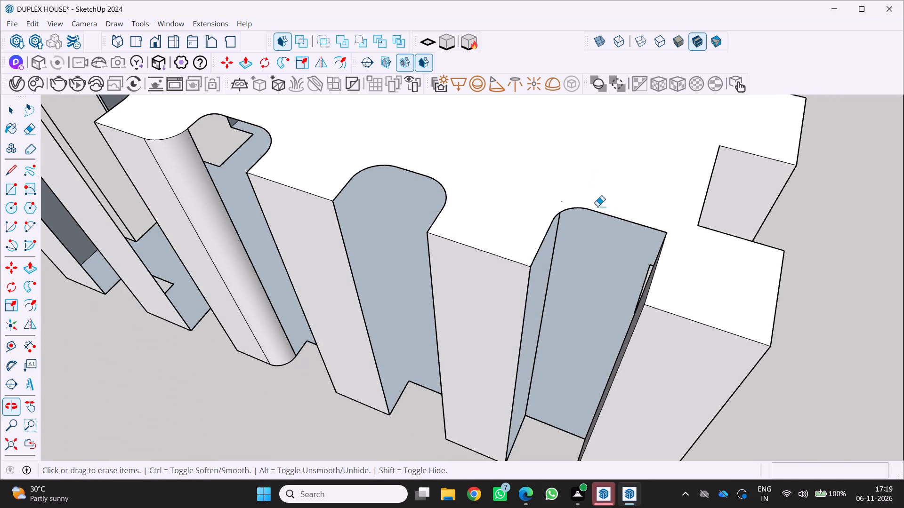
{"action": "key", "text": "a"}
{"action": "scroll", "coordinate": [686, 253], "scroll_direction": "up", "scroll_amount": 3}
{"action": "left_click", "coordinate": [653, 249]}
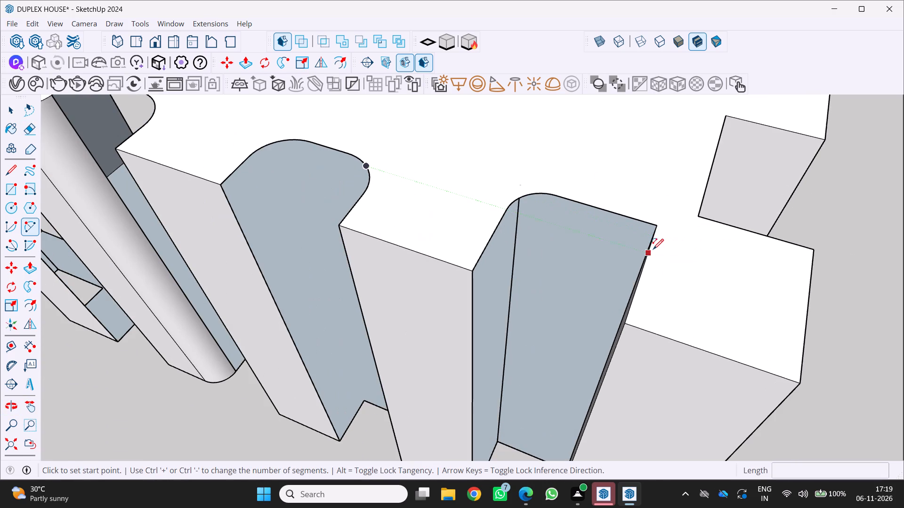
{"action": "double_click", "coordinate": [625, 216]}
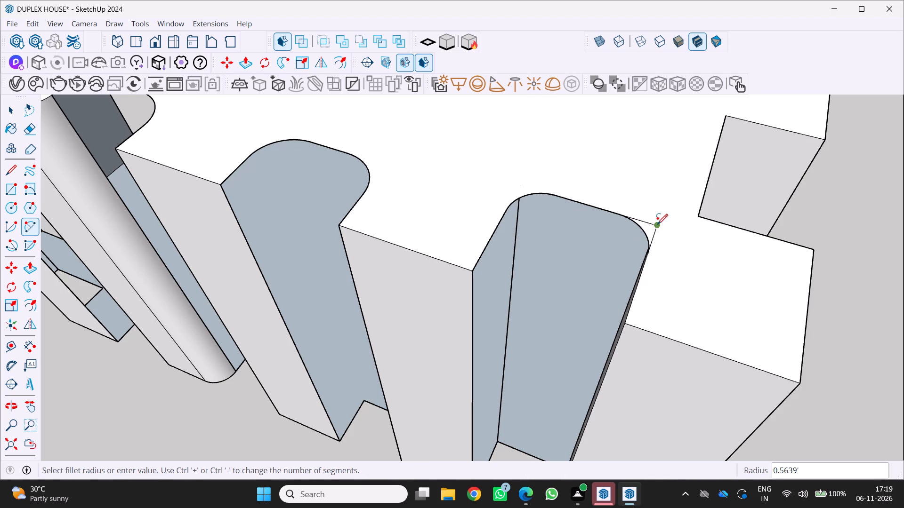
Erase the square-corner edges outside the fifth notch's new arc and the stray vertical edges on the notch's inner walls.
{"action": "key", "text": "e"}
{"action": "left_click_drag", "start_coordinate": [655, 230], "coordinate": [654, 222]}
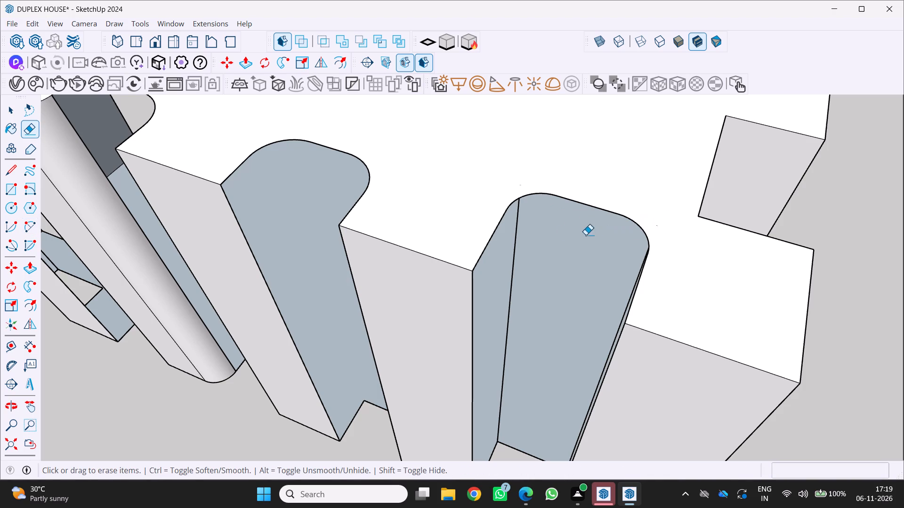
{"action": "left_click", "coordinate": [518, 215]}
{"action": "middle_click_drag", "start_coordinate": [524, 214], "coordinate": [694, 167]}
{"action": "middle_click", "coordinate": [694, 167]}
{"action": "middle_click", "coordinate": [694, 167]}
{"action": "scroll", "coordinate": [517, 206], "scroll_direction": "down", "scroll_amount": 6}
{"action": "scroll", "coordinate": [325, 287], "scroll_direction": "up", "scroll_amount": 10}
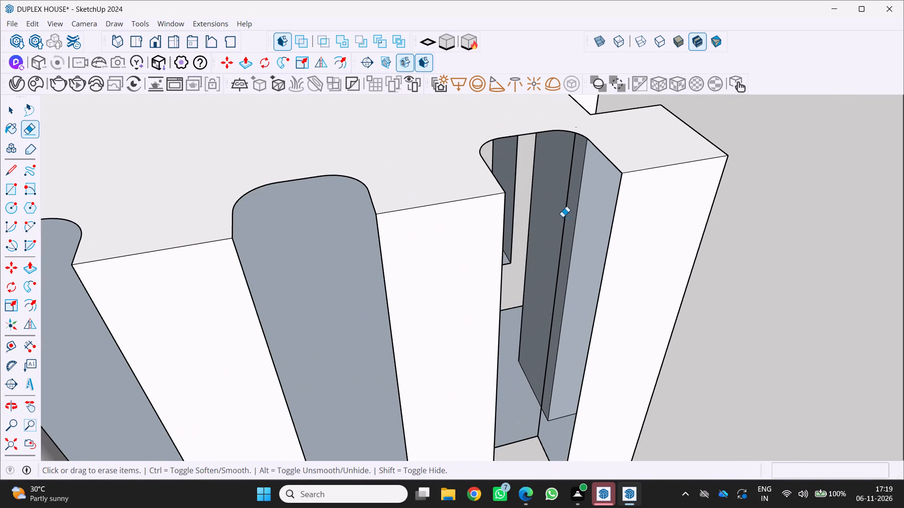
{"action": "left_click", "coordinate": [566, 207]}
{"action": "scroll", "coordinate": [556, 214], "scroll_direction": "down", "scroll_amount": 8}
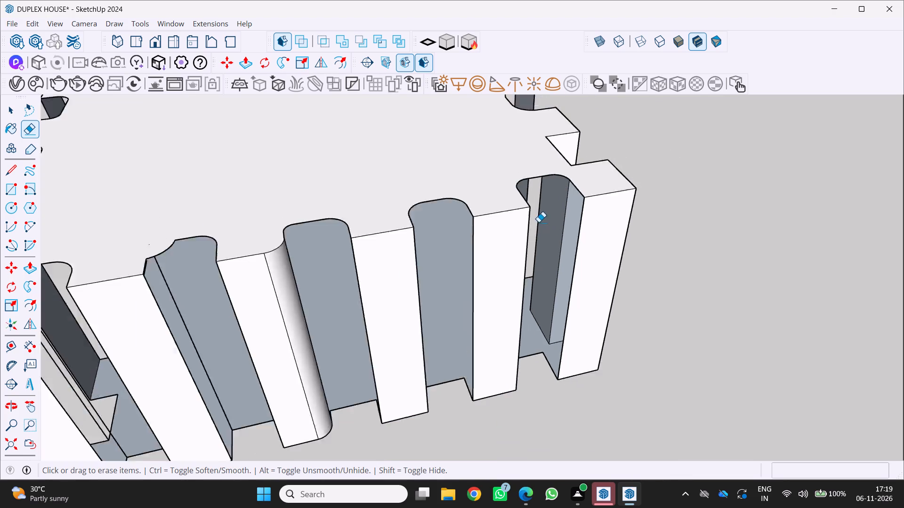
On the adjacent side's square end notch, add a tangent arc about 0.79' long at the inner corner nearest the block's corner.
{"action": "scroll", "coordinate": [539, 222], "scroll_direction": "down", "scroll_amount": 7}
{"action": "middle_click_drag", "start_coordinate": [534, 231], "coordinate": [383, 260]}
{"action": "middle_click_drag", "start_coordinate": [367, 260], "coordinate": [331, 263]}
{"action": "middle_click", "coordinate": [330, 263]}
{"action": "scroll", "coordinate": [621, 249], "scroll_direction": "up", "scroll_amount": 4}
{"action": "middle_click_drag", "start_coordinate": [578, 247], "coordinate": [428, 266]}
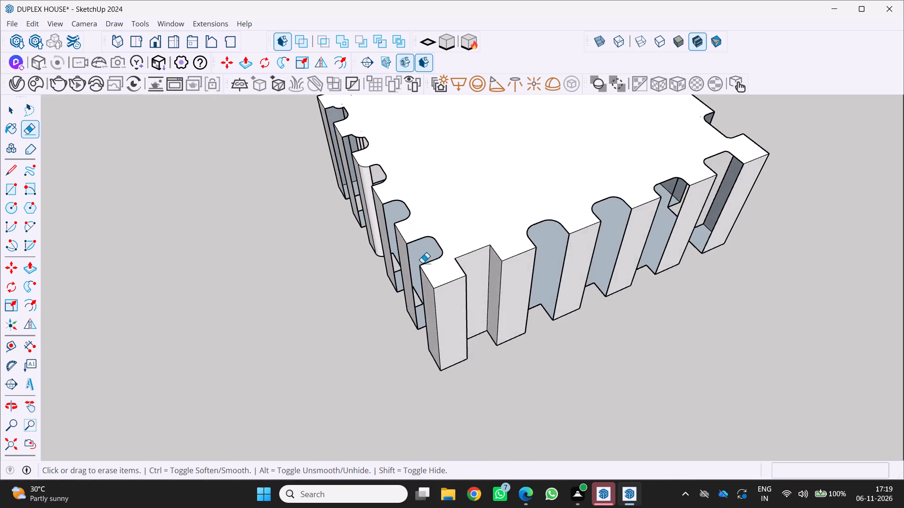
{"action": "scroll", "coordinate": [446, 251], "scroll_direction": "up", "scroll_amount": 4}
{"action": "middle_click_drag", "start_coordinate": [456, 248], "coordinate": [331, 273]}
{"action": "middle_click", "coordinate": [331, 273]}
{"action": "scroll", "coordinate": [464, 303], "scroll_direction": "up", "scroll_amount": 2}
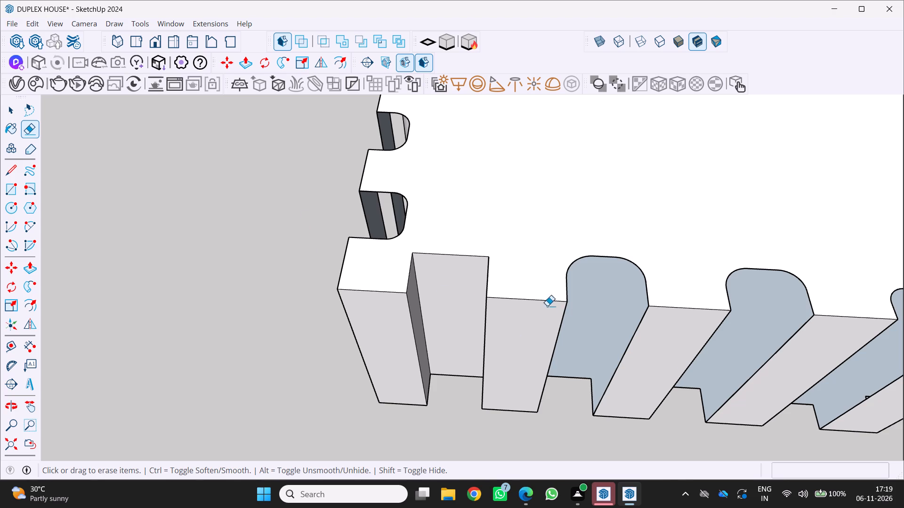
{"action": "middle_click_drag", "start_coordinate": [483, 294], "coordinate": [424, 287]}
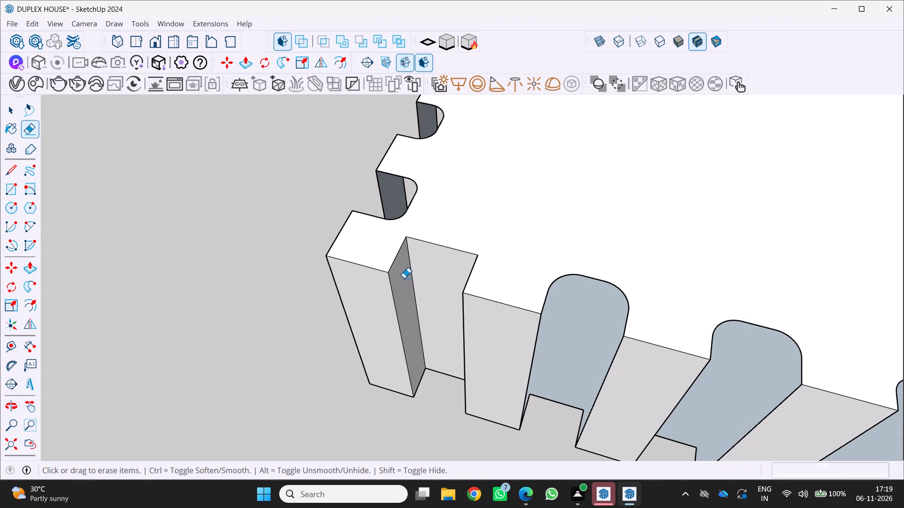
{"action": "key", "text": "a"}
{"action": "left_click", "coordinate": [398, 254]}
{"action": "left_click", "coordinate": [430, 241]}
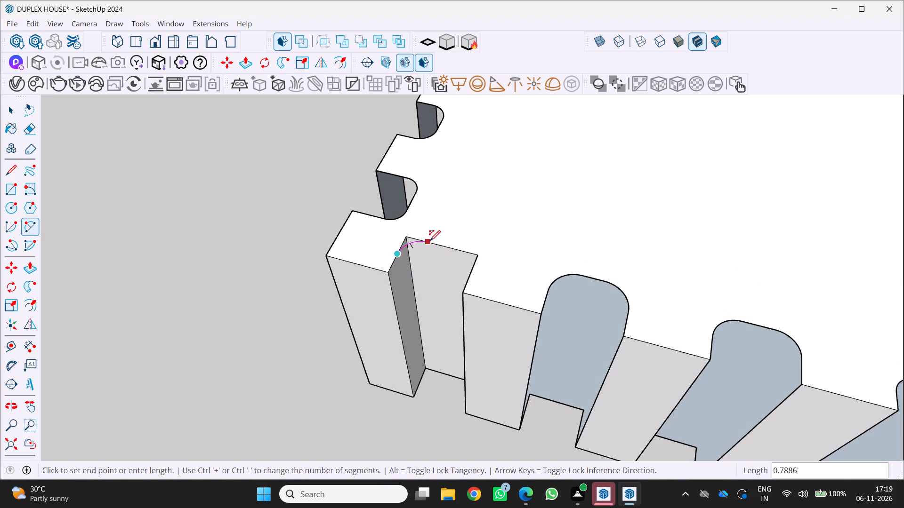
{"action": "left_click", "coordinate": [429, 241]}
Add a tangent arc about 0.84' long on the top face at the same end notch's other inner corner.
{"action": "scroll", "coordinate": [392, 254], "scroll_direction": "up", "scroll_amount": 2}
{"action": "middle_click_drag", "start_coordinate": [398, 253], "coordinate": [490, 250]}
{"action": "middle_click", "coordinate": [490, 250]}
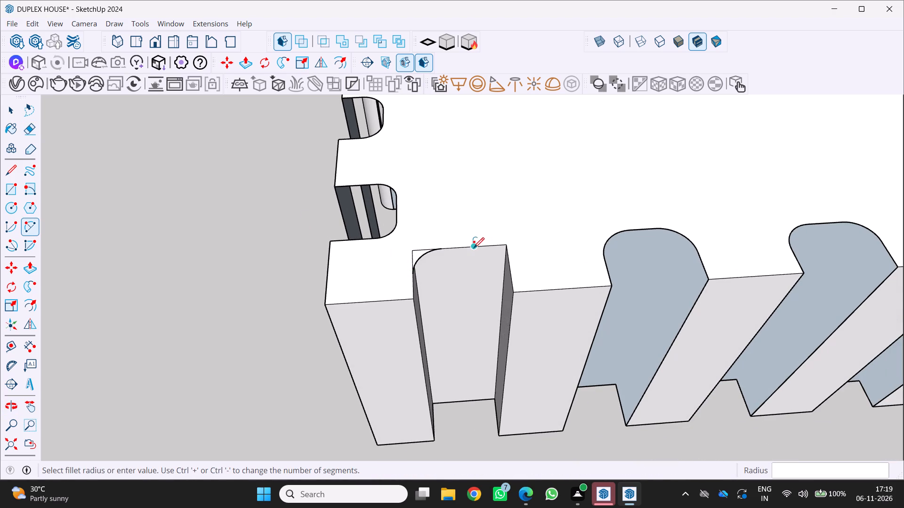
{"action": "left_click_drag", "start_coordinate": [475, 245], "coordinate": [483, 248]}
{"action": "double_click", "coordinate": [510, 263]}
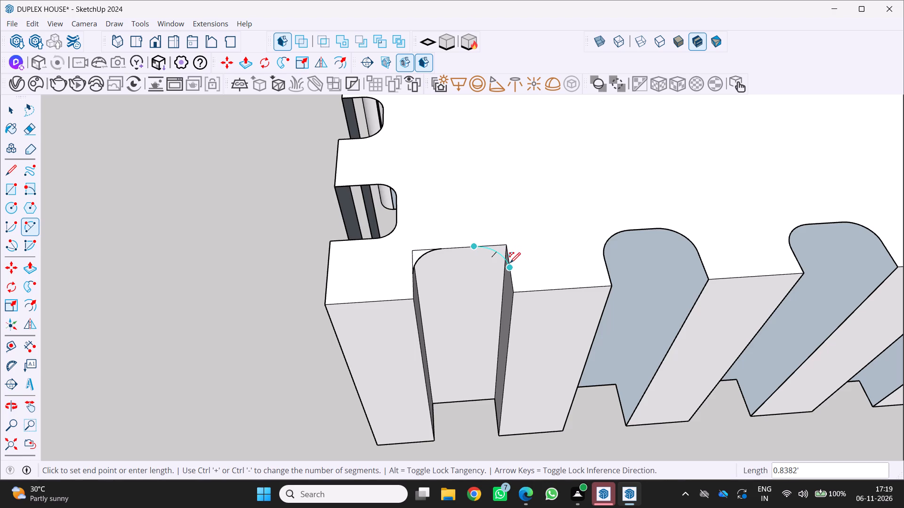
Erase the square-corner edges outside both new arcs of the end notch.
{"action": "key", "text": "e"}
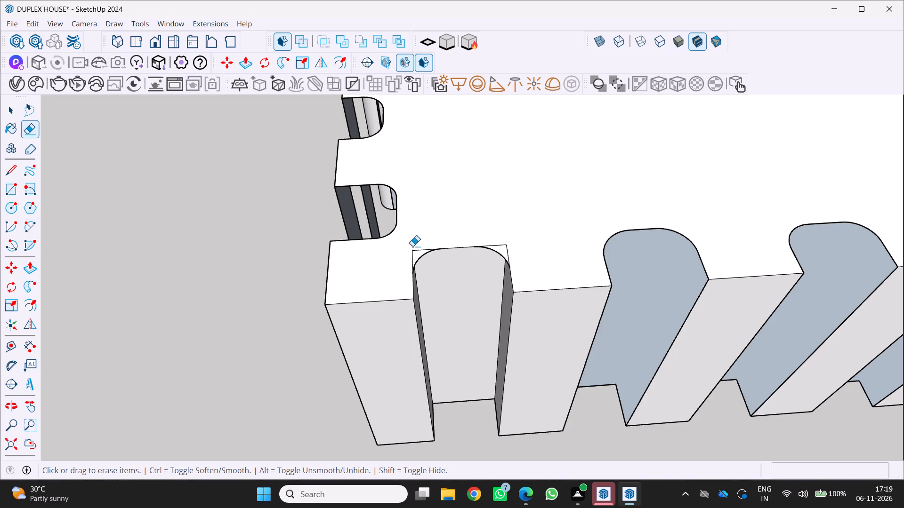
{"action": "left_click_drag", "start_coordinate": [411, 254], "coordinate": [421, 247]}
{"action": "left_click_drag", "start_coordinate": [495, 243], "coordinate": [519, 257]}
Erase the stray vertical edges on the newly rounded end notch's inner walls.
{"action": "scroll", "coordinate": [464, 268], "scroll_direction": "down", "scroll_amount": 5}
{"action": "middle_click_drag", "start_coordinate": [446, 283], "coordinate": [551, 265]}
{"action": "scroll", "coordinate": [445, 283], "scroll_direction": "up", "scroll_amount": 1}
{"action": "scroll", "coordinate": [478, 302], "scroll_direction": "up", "scroll_amount": 4}
{"action": "middle_click_drag", "start_coordinate": [471, 305], "coordinate": [248, 206]}
{"action": "middle_click", "coordinate": [254, 209]}
{"action": "scroll", "coordinate": [280, 215], "scroll_direction": "down", "scroll_amount": 1}
{"action": "scroll", "coordinate": [377, 246], "scroll_direction": "up", "scroll_amount": 6}
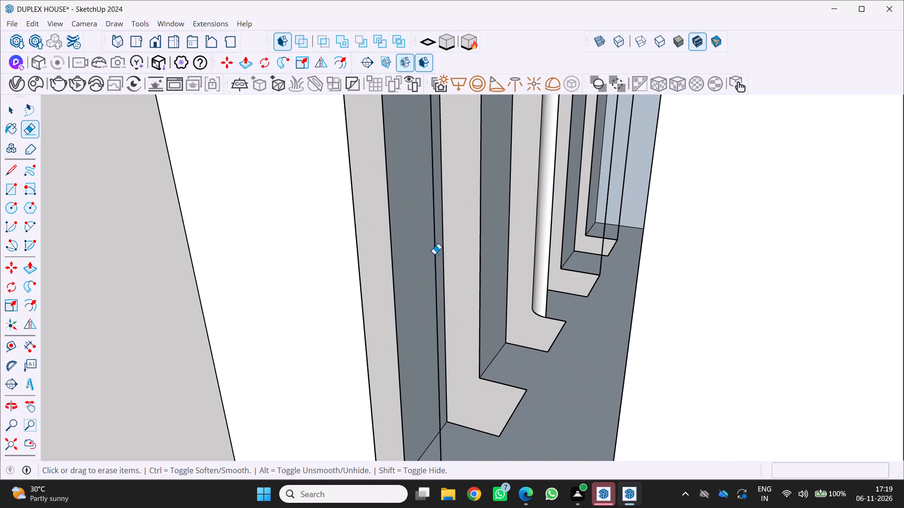
{"action": "left_click", "coordinate": [431, 253]}
{"action": "scroll", "coordinate": [432, 261], "scroll_direction": "down", "scroll_amount": 3}
{"action": "left_click", "coordinate": [436, 261]}
{"action": "scroll", "coordinate": [431, 275], "scroll_direction": "down", "scroll_amount": 3}
{"action": "middle_click_drag", "start_coordinate": [442, 285], "coordinate": [667, 342]}
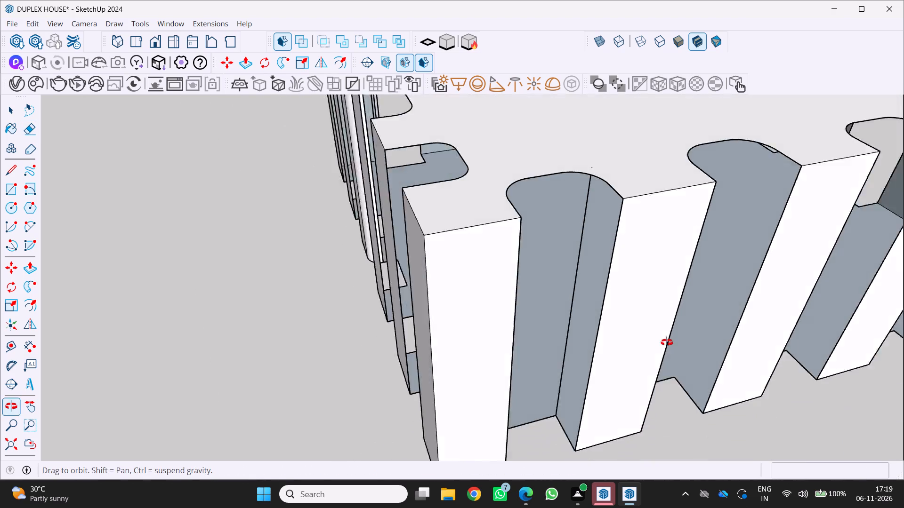
{"action": "middle_click_drag", "start_coordinate": [667, 342], "coordinate": [667, 341]}
{"action": "middle_click", "coordinate": [668, 340]}
{"action": "scroll", "coordinate": [605, 260], "scroll_direction": "up", "scroll_amount": 4}
{"action": "left_click_drag", "start_coordinate": [555, 214], "coordinate": [565, 215]}
{"action": "scroll", "coordinate": [556, 239], "scroll_direction": "down", "scroll_amount": 8}
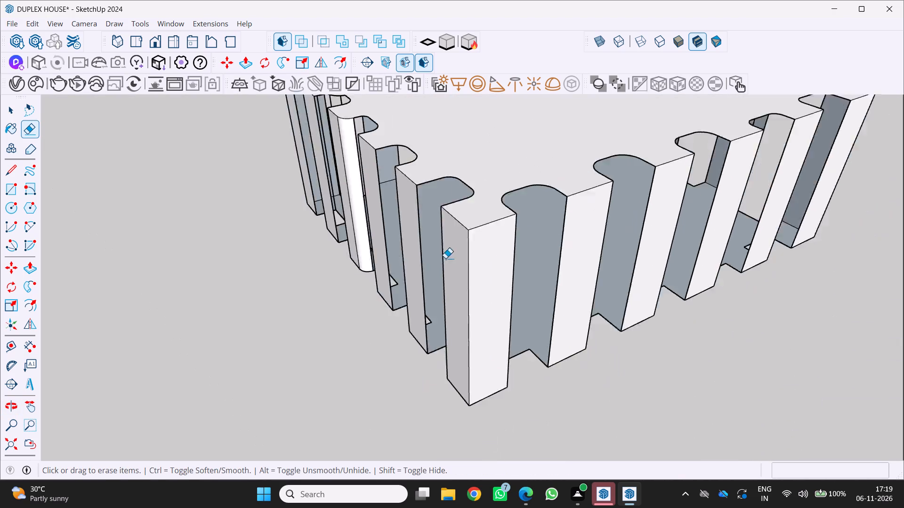
Examine the finished notched block from all sides.
{"action": "scroll", "coordinate": [445, 258], "scroll_direction": "down", "scroll_amount": 14}
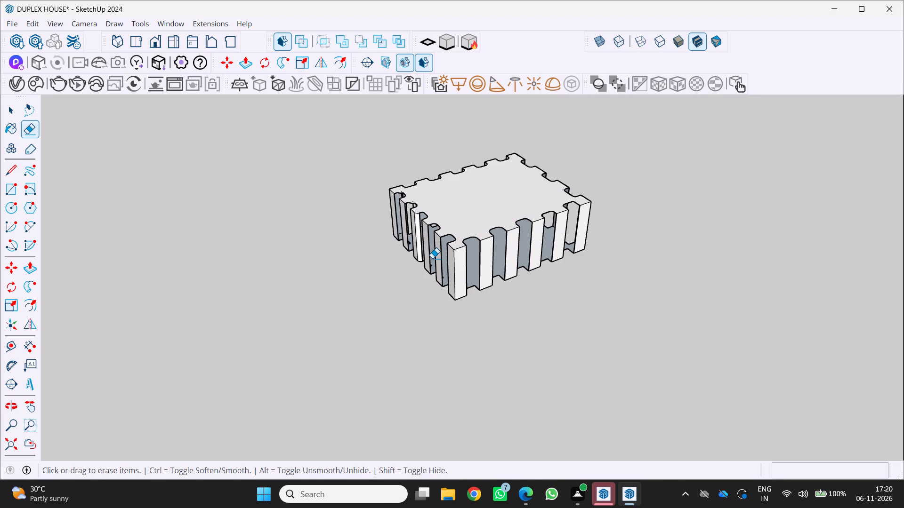
{"action": "middle_click_drag", "start_coordinate": [441, 314], "coordinate": [257, 212]}
{"action": "middle_click", "coordinate": [255, 211]}
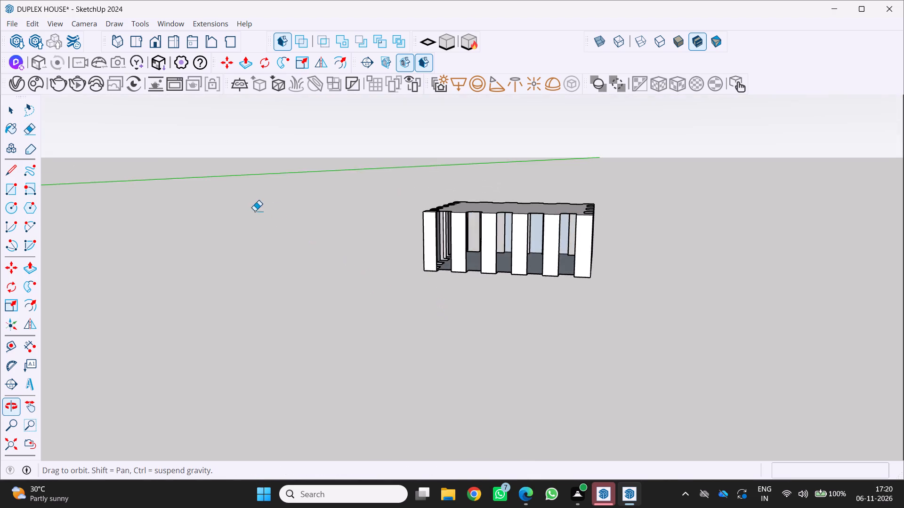
{"action": "middle_click_drag", "start_coordinate": [460, 273], "coordinate": [359, 299]}
{"action": "scroll", "coordinate": [363, 299], "scroll_direction": "down", "scroll_amount": 1}
{"action": "middle_click_drag", "start_coordinate": [485, 282], "coordinate": [311, 290]}
{"action": "middle_click", "coordinate": [311, 290]}
{"action": "middle_click_drag", "start_coordinate": [515, 304], "coordinate": [372, 315]}
{"action": "middle_click", "coordinate": [372, 315]}
{"action": "middle_click_drag", "start_coordinate": [444, 310], "coordinate": [375, 314]}
{"action": "scroll", "coordinate": [541, 332], "scroll_direction": "up", "scroll_amount": 1}
{"action": "middle_click_drag", "start_coordinate": [535, 332], "coordinate": [529, 332]}
{"action": "middle_click_drag", "start_coordinate": [522, 331], "coordinate": [493, 331]}
{"action": "middle_click_drag", "start_coordinate": [486, 331], "coordinate": [424, 332]}
{"action": "middle_click", "coordinate": [543, 299]}
{"action": "middle_click_drag", "start_coordinate": [542, 299], "coordinate": [445, 333]}
{"action": "scroll", "coordinate": [474, 314], "scroll_direction": "down", "scroll_amount": 4}
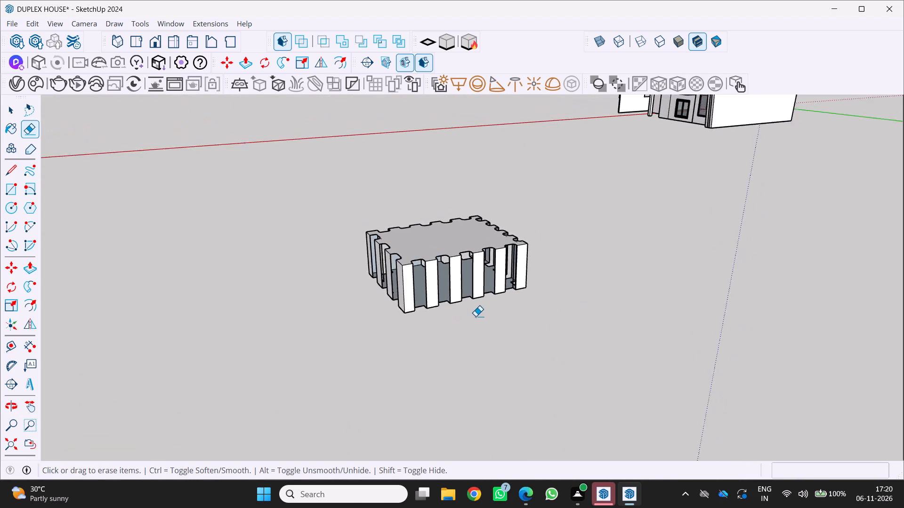
{"action": "middle_click_drag", "start_coordinate": [476, 316], "coordinate": [835, 334]}
{"action": "middle_click_drag", "start_coordinate": [573, 372], "coordinate": [894, 344]}
{"action": "middle_click", "coordinate": [894, 343]}
{"action": "middle_click", "coordinate": [500, 419]}
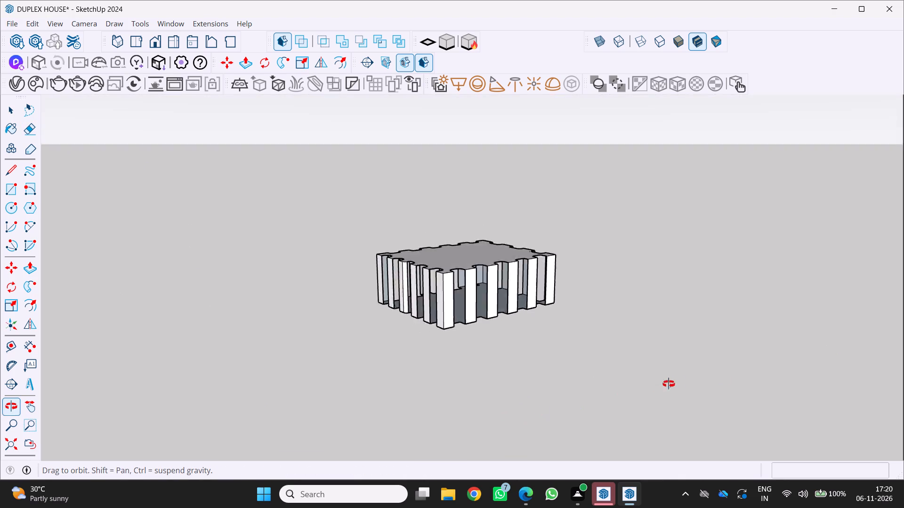
{"action": "scroll", "coordinate": [502, 419], "scroll_direction": "down", "scroll_amount": 6}
{"action": "middle_click_drag", "start_coordinate": [495, 412], "coordinate": [429, 413]}
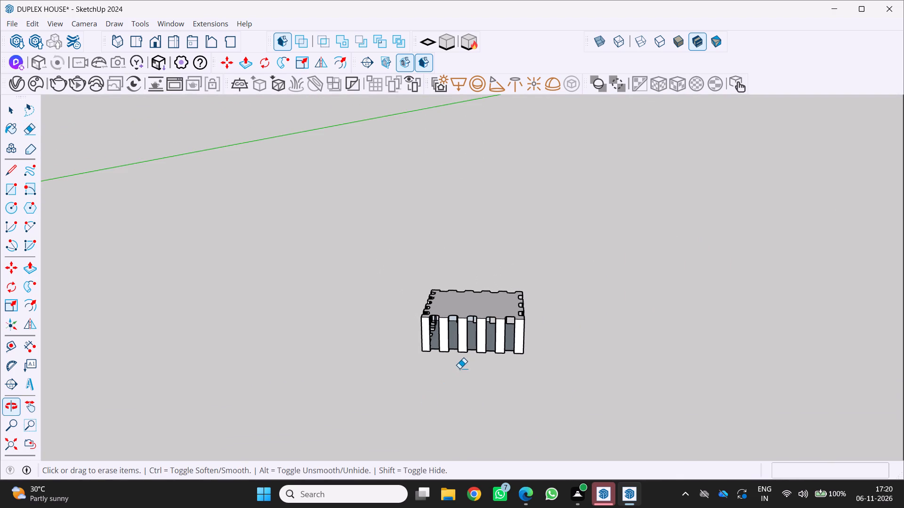
Select the entire notched block and make it a group.
{"action": "key", "text": "space"}
{"action": "triple_click", "coordinate": [487, 303]}
{"action": "left_click", "coordinate": [486, 305]}
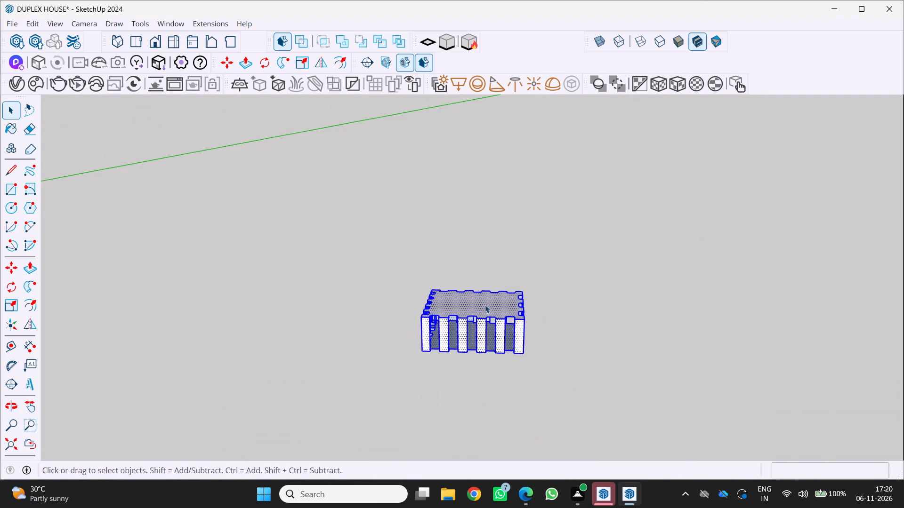
{"action": "right_click", "coordinate": [484, 306]}
{"action": "left_click", "coordinate": [532, 107]}
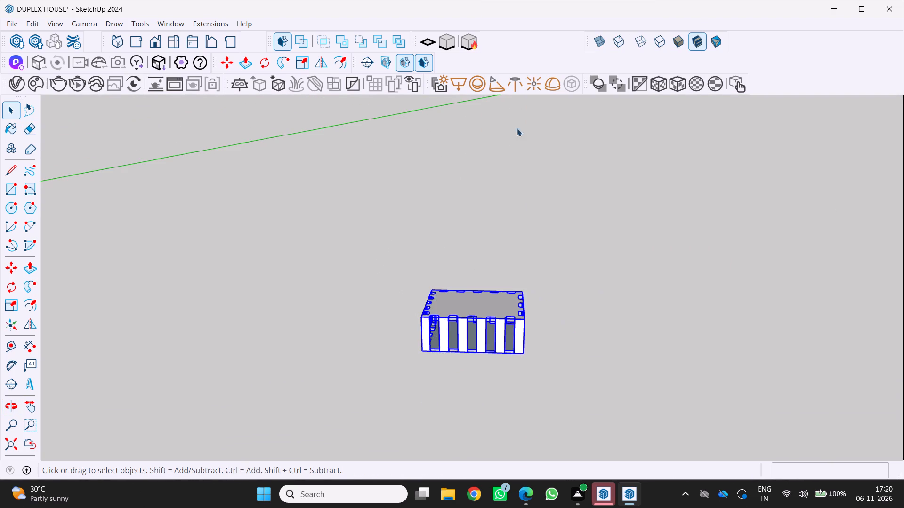
Move the grouped notched block about 243.3' onto the duplex's flat roof, beside the slatted support of the open canopy.
{"action": "middle_click_drag", "start_coordinate": [417, 300], "coordinate": [342, 333]}
{"action": "scroll", "coordinate": [342, 333], "scroll_direction": "down", "scroll_amount": 13}
{"action": "middle_click_drag", "start_coordinate": [406, 300], "coordinate": [416, 307], "text": "shift"}
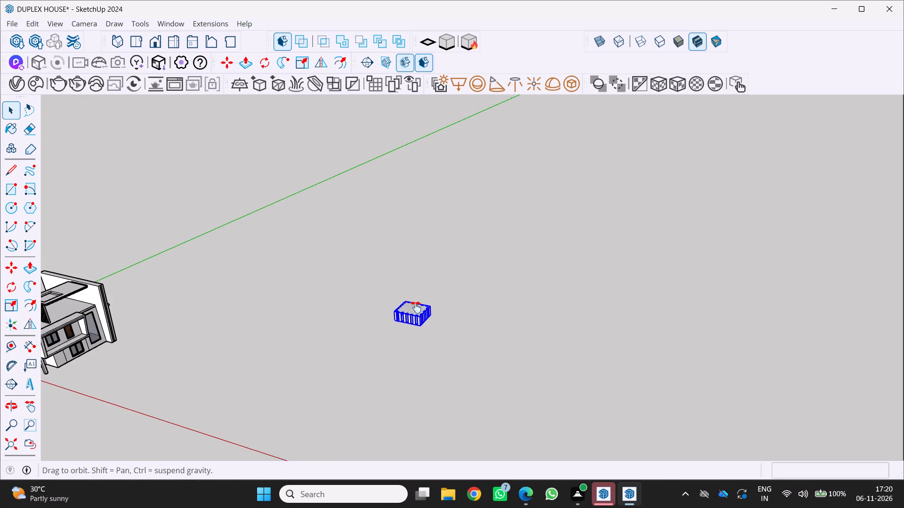
{"action": "middle_click_drag", "start_coordinate": [416, 307], "coordinate": [820, 350], "text": "shift"}
{"action": "scroll", "coordinate": [821, 351], "scroll_direction": "down", "scroll_amount": 4, "text": "shift"}
{"action": "middle_click_drag", "start_coordinate": [737, 383], "coordinate": [533, 344]}
{"action": "middle_click", "coordinate": [533, 344]}
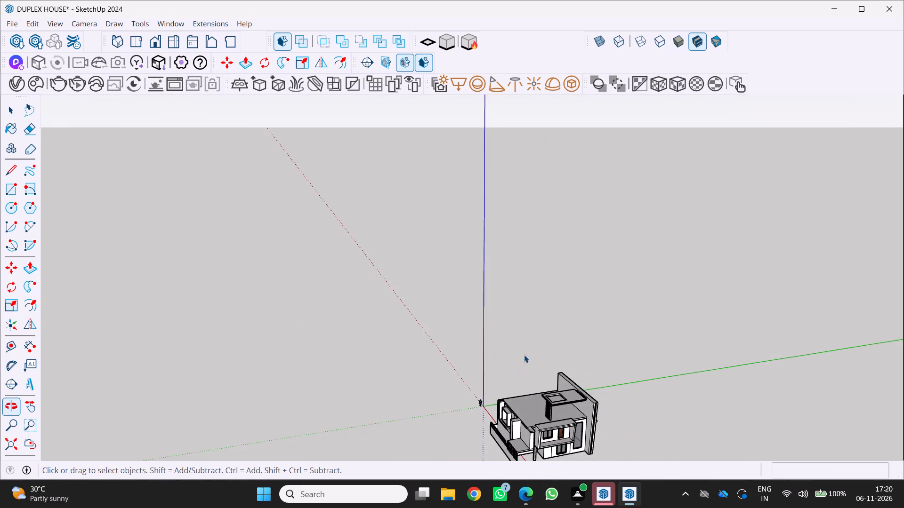
{"action": "scroll", "coordinate": [518, 352], "scroll_direction": "down", "scroll_amount": 5}
{"action": "scroll", "coordinate": [546, 436], "scroll_direction": "up", "scroll_amount": 4}
{"action": "middle_click_drag", "start_coordinate": [532, 424], "coordinate": [471, 385]}
{"action": "middle_click", "coordinate": [472, 384]}
{"action": "scroll", "coordinate": [476, 371], "scroll_direction": "up", "scroll_amount": 4}
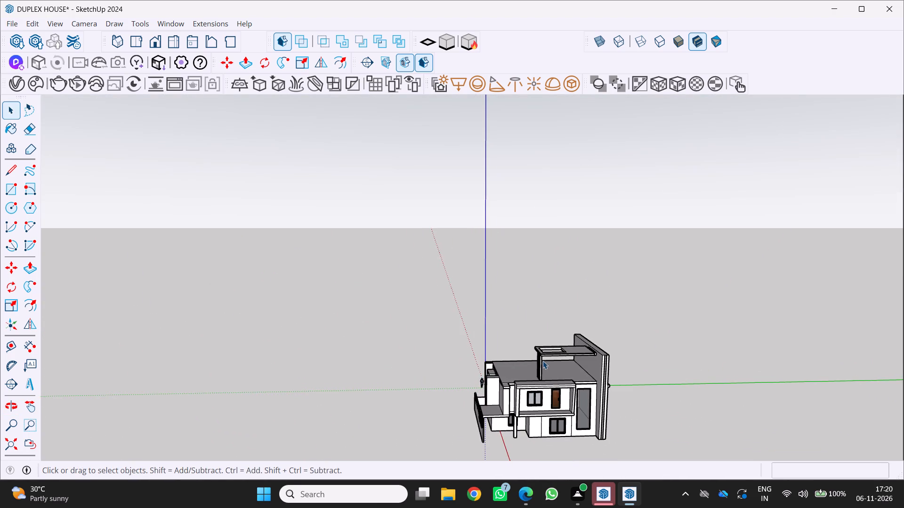
{"action": "scroll", "coordinate": [542, 364], "scroll_direction": "down", "scroll_amount": 10}
{"action": "scroll", "coordinate": [605, 417], "scroll_direction": "up", "scroll_amount": 3}
{"action": "scroll", "coordinate": [788, 459], "scroll_direction": "up", "scroll_amount": 1}
{"action": "middle_click_drag", "start_coordinate": [766, 450], "coordinate": [751, 421]}
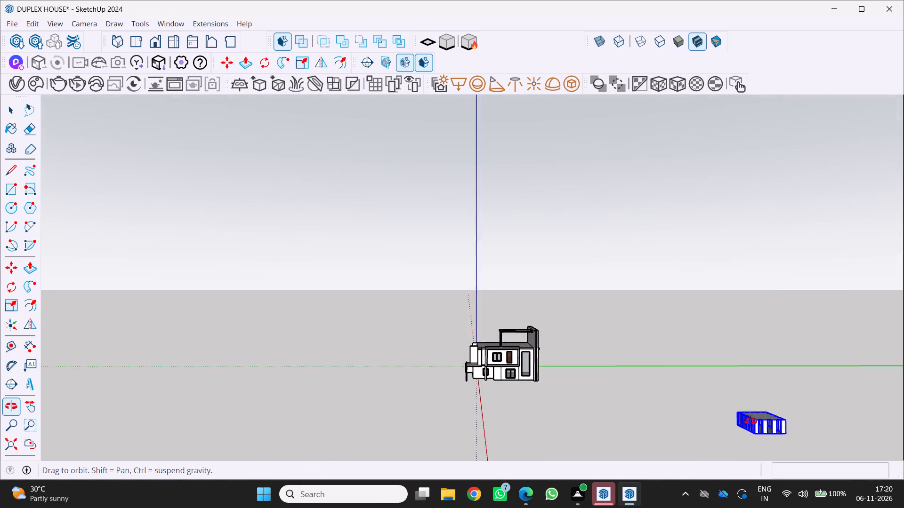
{"action": "middle_click_drag", "start_coordinate": [751, 421], "coordinate": [747, 416]}
{"action": "middle_click_drag", "start_coordinate": [747, 415], "coordinate": [745, 395]}
{"action": "scroll", "coordinate": [747, 413], "scroll_direction": "down", "scroll_amount": 4}
{"action": "scroll", "coordinate": [745, 367], "scroll_direction": "down", "scroll_amount": 2}
{"action": "scroll", "coordinate": [765, 392], "scroll_direction": "up", "scroll_amount": 3}
{"action": "key", "text": "m"}
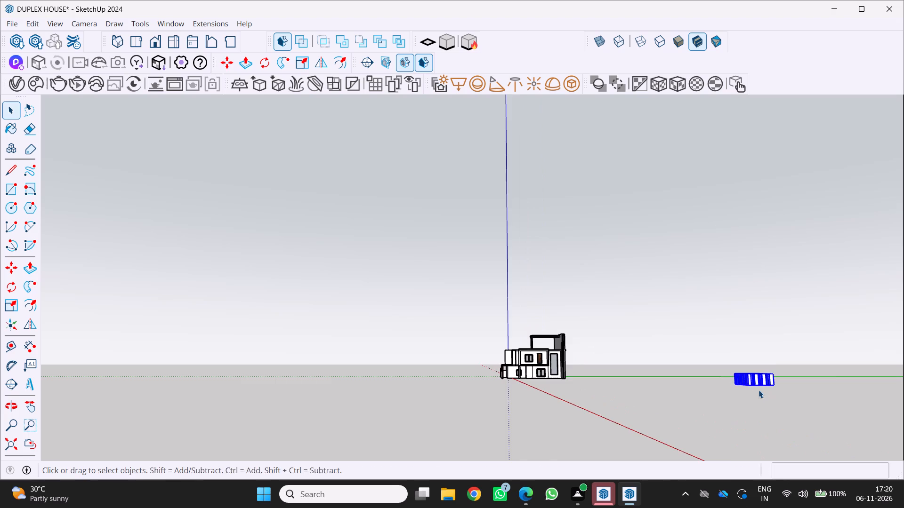
{"action": "scroll", "coordinate": [759, 392], "scroll_direction": "up", "scroll_amount": 15}
{"action": "left_click", "coordinate": [771, 383]}
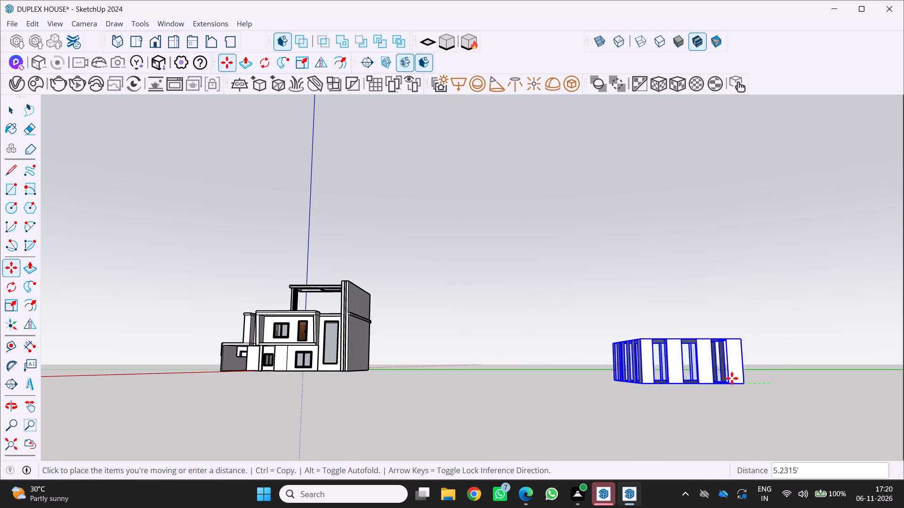
{"action": "scroll", "coordinate": [729, 379], "scroll_direction": "down", "scroll_amount": 14}
{"action": "scroll", "coordinate": [462, 306], "scroll_direction": "up", "scroll_amount": 4}
{"action": "middle_click_drag", "start_coordinate": [463, 303], "coordinate": [568, 396]}
{"action": "middle_click", "coordinate": [568, 396]}
{"action": "middle_click", "coordinate": [568, 396]}
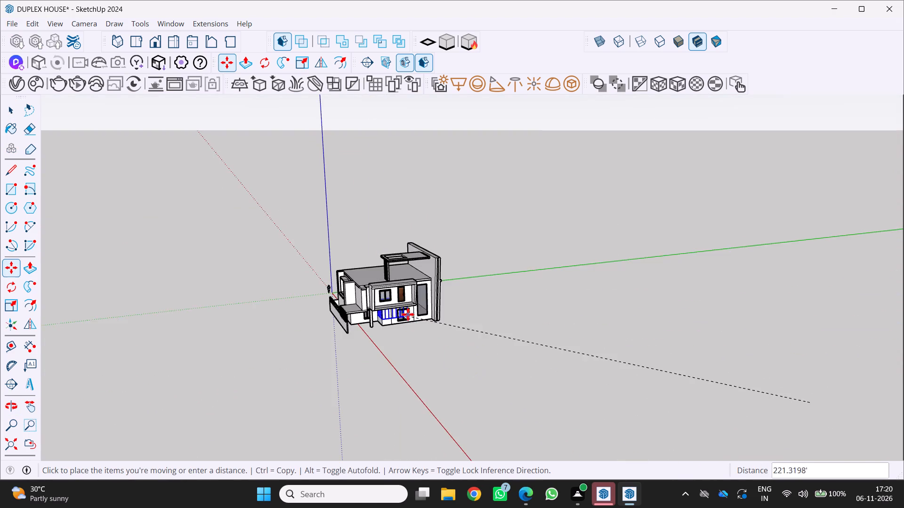
{"action": "scroll", "coordinate": [408, 313], "scroll_direction": "up", "scroll_amount": 2}
{"action": "middle_click_drag", "start_coordinate": [426, 306], "coordinate": [896, 495]}
{"action": "middle_click", "coordinate": [896, 495], "text": "shift"}
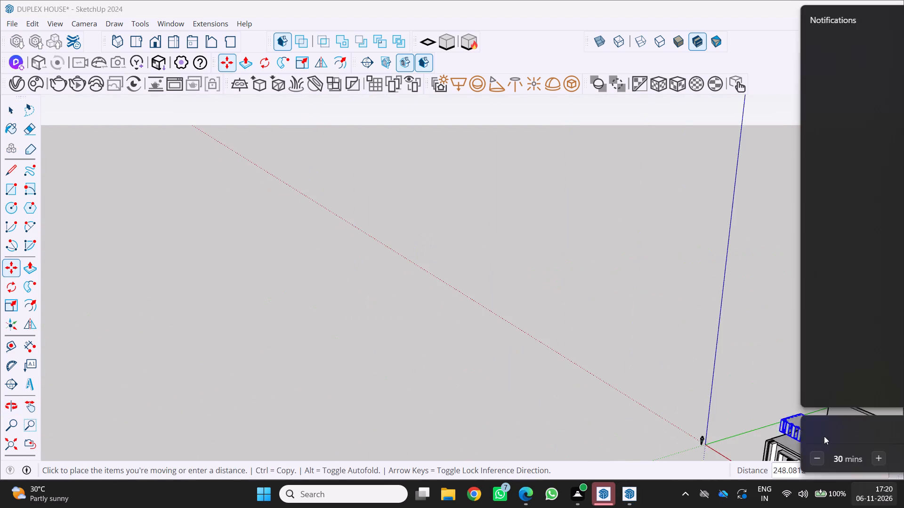
{"action": "scroll", "coordinate": [818, 431], "scroll_direction": "down", "scroll_amount": 5, "text": "shift"}
{"action": "scroll", "coordinate": [541, 261], "scroll_direction": "down", "scroll_amount": 2}
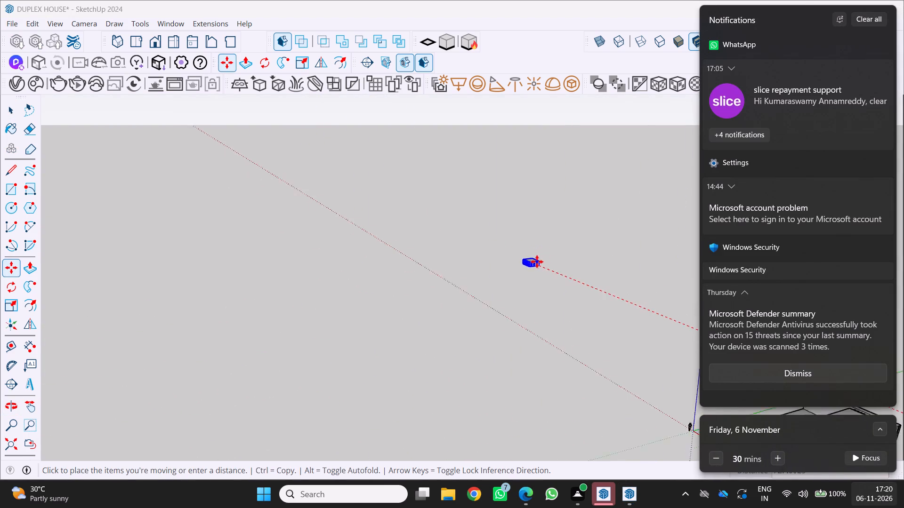
{"action": "scroll", "coordinate": [537, 262], "scroll_direction": "down", "scroll_amount": 14}
{"action": "scroll", "coordinate": [535, 283], "scroll_direction": "up", "scroll_amount": 1}
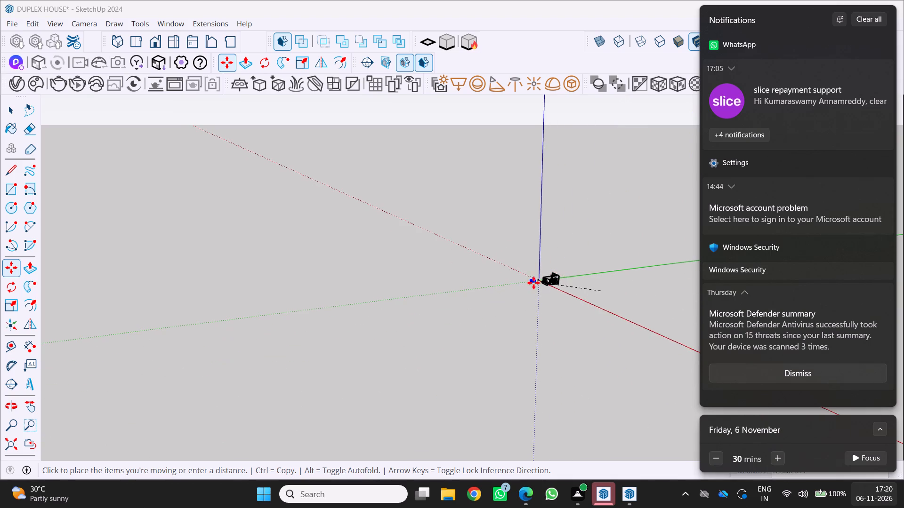
{"action": "scroll", "coordinate": [533, 283], "scroll_direction": "up", "scroll_amount": 2}
{"action": "scroll", "coordinate": [567, 262], "scroll_direction": "up", "scroll_amount": 15}
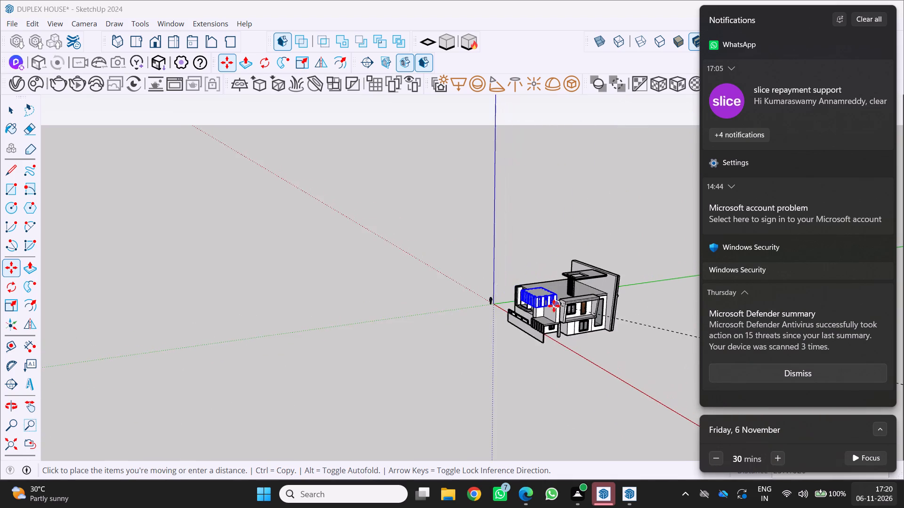
{"action": "scroll", "coordinate": [554, 306], "scroll_direction": "up", "scroll_amount": 8}
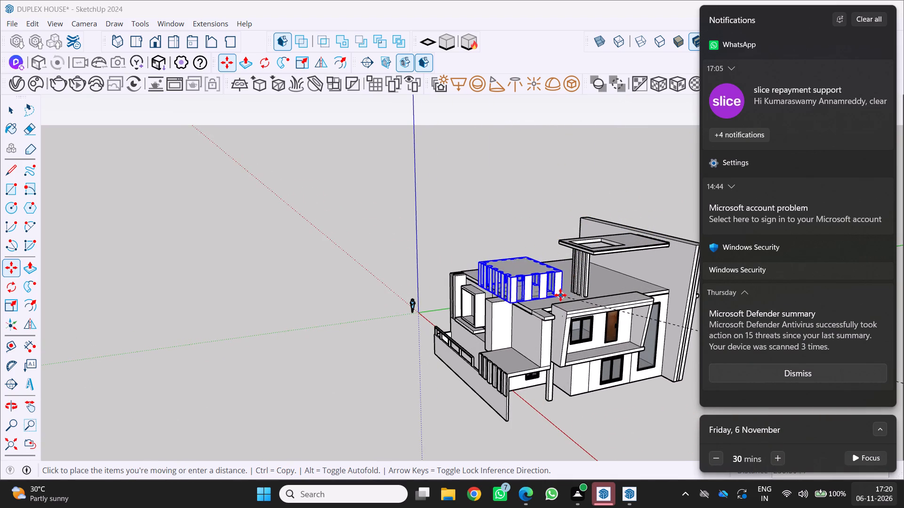
{"action": "left_click_drag", "start_coordinate": [561, 283], "coordinate": [566, 285]}
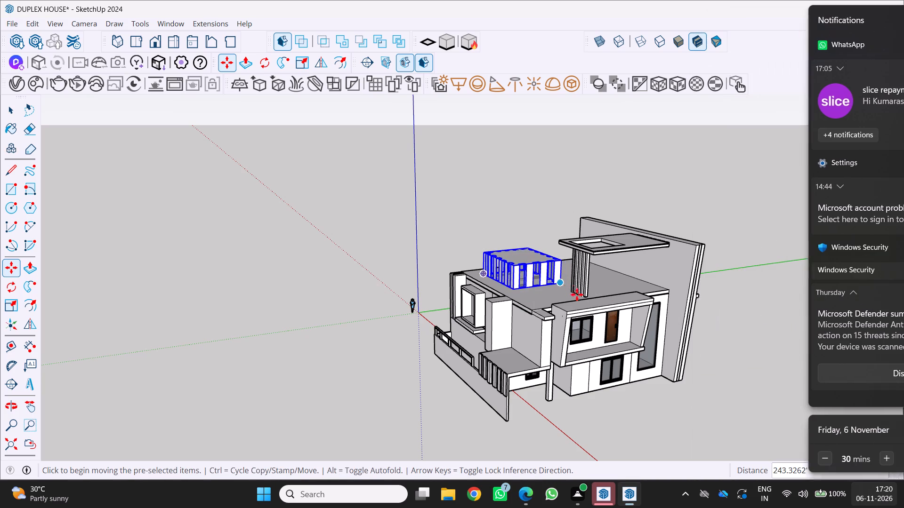
{"action": "scroll", "coordinate": [595, 313], "scroll_direction": "down", "scroll_amount": 3}
{"action": "middle_click_drag", "start_coordinate": [569, 317], "coordinate": [491, 291]}
{"action": "middle_click", "coordinate": [492, 291]}
{"action": "key", "text": "space"}
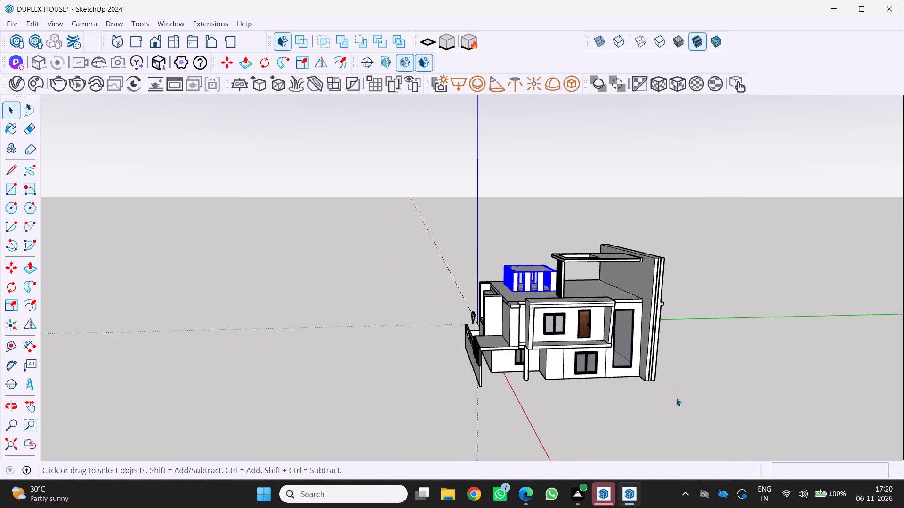
{"action": "left_click", "coordinate": [679, 402]}
Examine the notched block's placement on the roof from several sides and up close at its corner fins.
{"action": "middle_click_drag", "start_coordinate": [561, 366], "coordinate": [756, 413]}
{"action": "middle_click", "coordinate": [757, 412]}
{"action": "scroll", "coordinate": [332, 246], "scroll_direction": "up", "scroll_amount": 3}
{"action": "middle_click", "coordinate": [331, 246]}
{"action": "middle_click_drag", "start_coordinate": [334, 246], "coordinate": [616, 281]}
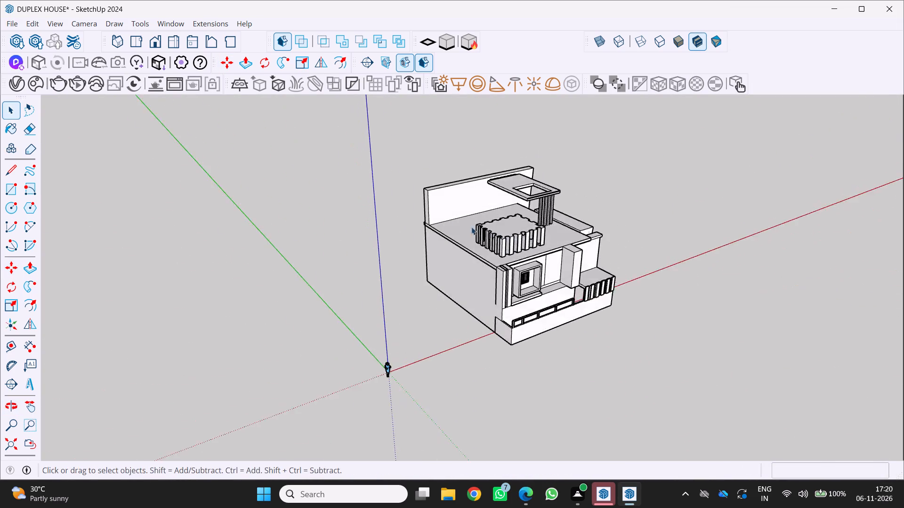
{"action": "scroll", "coordinate": [458, 223], "scroll_direction": "up", "scroll_amount": 4}
{"action": "middle_click_drag", "start_coordinate": [436, 212], "coordinate": [340, 188]}
{"action": "middle_click", "coordinate": [340, 188]}
{"action": "middle_click", "coordinate": [340, 188]}
{"action": "scroll", "coordinate": [451, 224], "scroll_direction": "down", "scroll_amount": 3}
{"action": "middle_click_drag", "start_coordinate": [511, 277], "coordinate": [400, 248]}
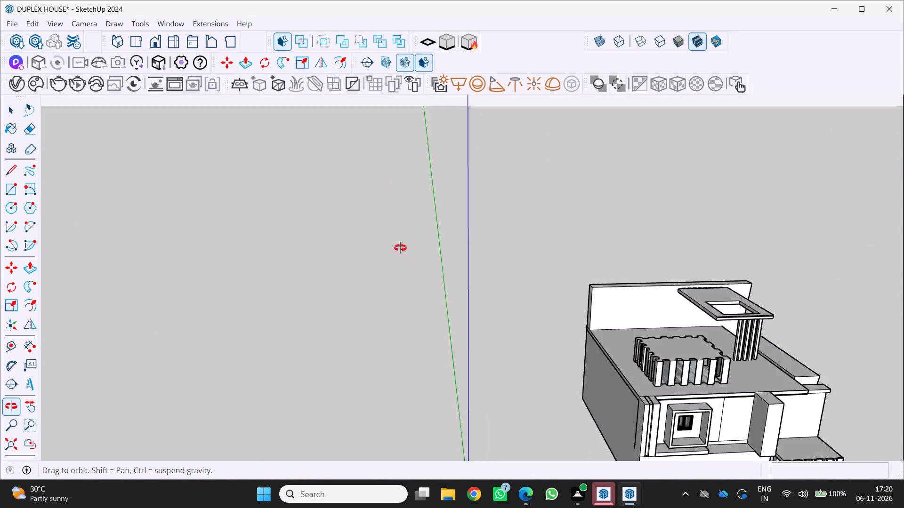
{"action": "middle_click_drag", "start_coordinate": [400, 248], "coordinate": [333, 228]}
{"action": "middle_click", "coordinate": [331, 228]}
{"action": "scroll", "coordinate": [337, 226], "scroll_direction": "down", "scroll_amount": 6}
{"action": "middle_click_drag", "start_coordinate": [508, 301], "coordinate": [358, 271]}
{"action": "middle_click", "coordinate": [355, 272]}
{"action": "scroll", "coordinate": [524, 365], "scroll_direction": "up", "scroll_amount": 4}
{"action": "middle_click_drag", "start_coordinate": [520, 366], "coordinate": [380, 407]}
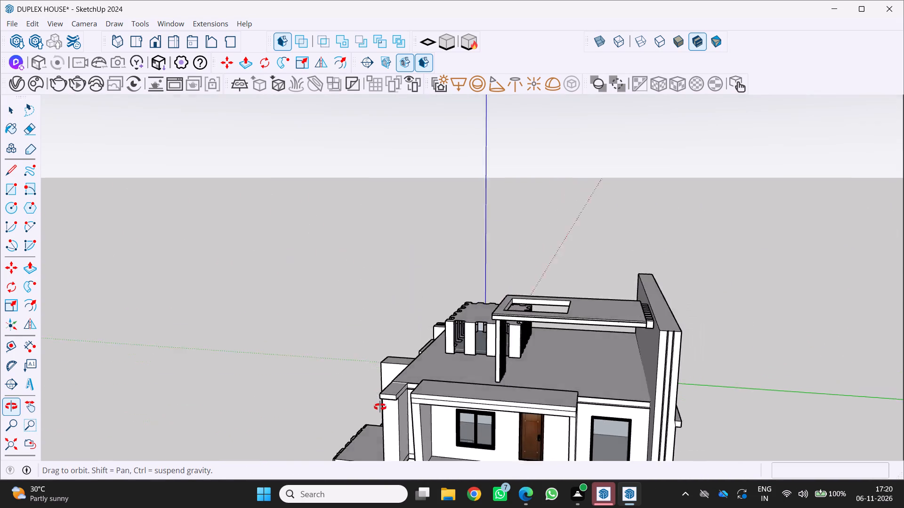
{"action": "middle_click_drag", "start_coordinate": [380, 407], "coordinate": [711, 484]}
{"action": "middle_click_drag", "start_coordinate": [708, 479], "coordinate": [703, 472]}
{"action": "scroll", "coordinate": [605, 381], "scroll_direction": "up", "scroll_amount": 8}
{"action": "middle_click_drag", "start_coordinate": [481, 311], "coordinate": [486, 313]}
{"action": "middle_click_drag", "start_coordinate": [492, 316], "coordinate": [497, 318]}
{"action": "middle_click_drag", "start_coordinate": [503, 322], "coordinate": [777, 359]}
{"action": "middle_click", "coordinate": [778, 358]}
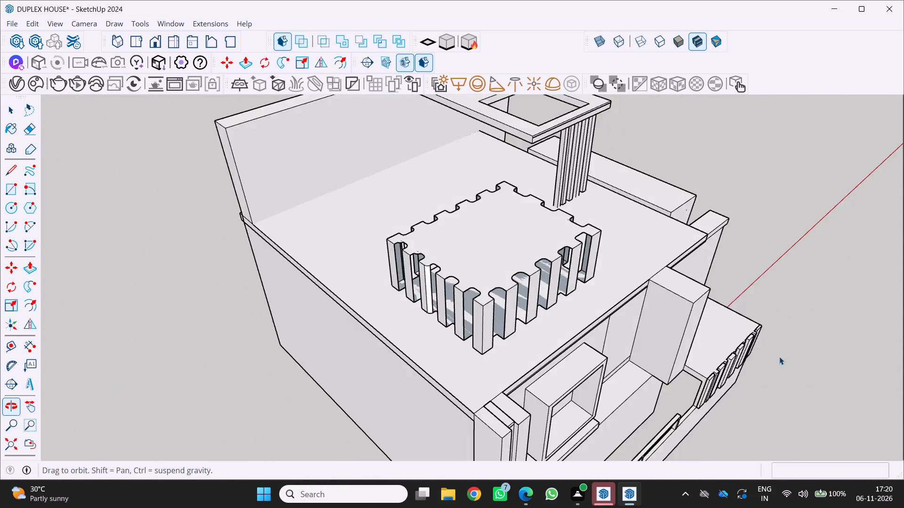
{"action": "scroll", "coordinate": [598, 308], "scroll_direction": "up", "scroll_amount": 8}
{"action": "middle_click_drag", "start_coordinate": [489, 272], "coordinate": [692, 280]}
{"action": "scroll", "coordinate": [518, 296], "scroll_direction": "up", "scroll_amount": 3}
{"action": "middle_click_drag", "start_coordinate": [518, 296], "coordinate": [729, 282]}
{"action": "middle_click", "coordinate": [729, 282]}
{"action": "middle_click", "coordinate": [729, 282]}
{"action": "middle_click", "coordinate": [729, 280]}
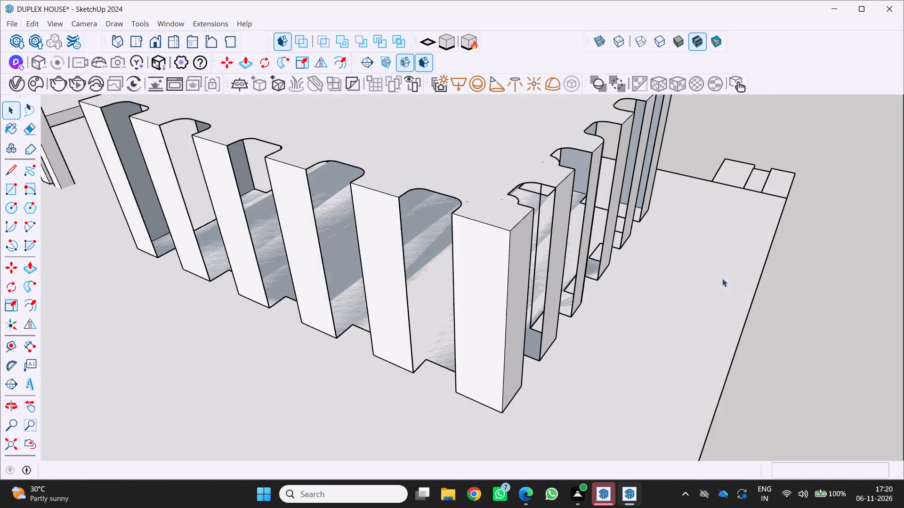
{"action": "scroll", "coordinate": [644, 293], "scroll_direction": "down", "scroll_amount": 5}
{"action": "middle_click_drag", "start_coordinate": [600, 301], "coordinate": [555, 320]}
{"action": "middle_click", "coordinate": [555, 319]}
{"action": "scroll", "coordinate": [541, 310], "scroll_direction": "down", "scroll_amount": 5}
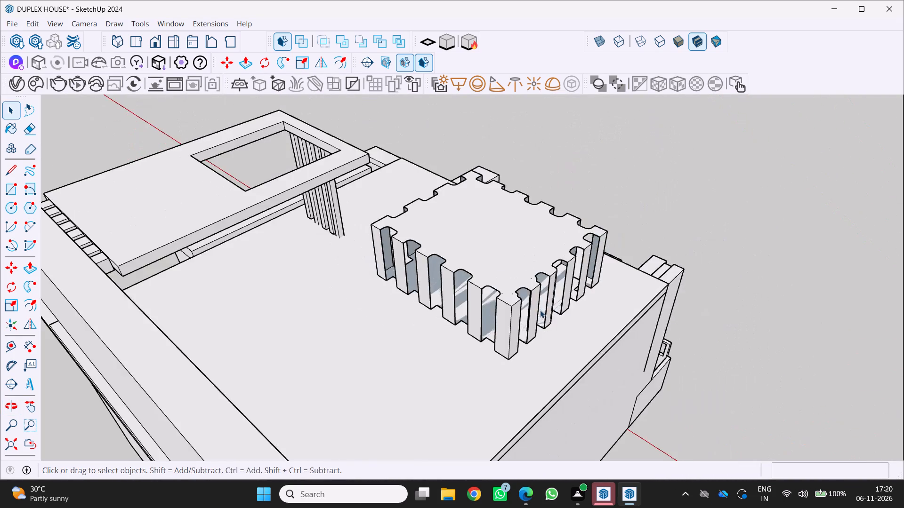
{"action": "middle_click", "coordinate": [541, 310]}
{"action": "middle_click", "coordinate": [540, 311]}
{"action": "middle_click", "coordinate": [539, 311]}
{"action": "middle_click_drag", "start_coordinate": [539, 311], "coordinate": [472, 326]}
{"action": "middle_click_drag", "start_coordinate": [470, 326], "coordinate": [459, 328]}
{"action": "middle_click", "coordinate": [458, 328]}
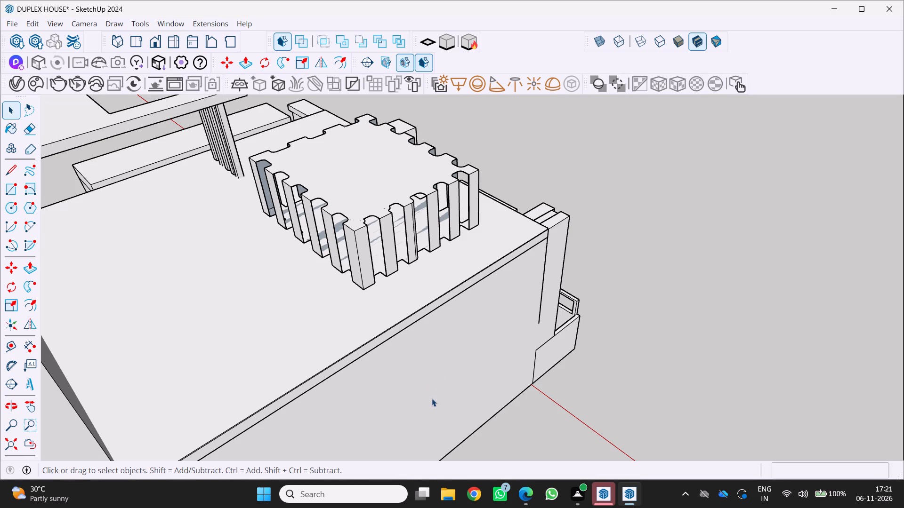
Examine the whole duplex exterior with the rooftop block from the front, side, rear and underside.
{"action": "scroll", "coordinate": [430, 401], "scroll_direction": "down", "scroll_amount": 3}
{"action": "middle_click_drag", "start_coordinate": [431, 411], "coordinate": [366, 400]}
{"action": "scroll", "coordinate": [399, 358], "scroll_direction": "down", "scroll_amount": 2}
{"action": "middle_click_drag", "start_coordinate": [415, 374], "coordinate": [762, 400]}
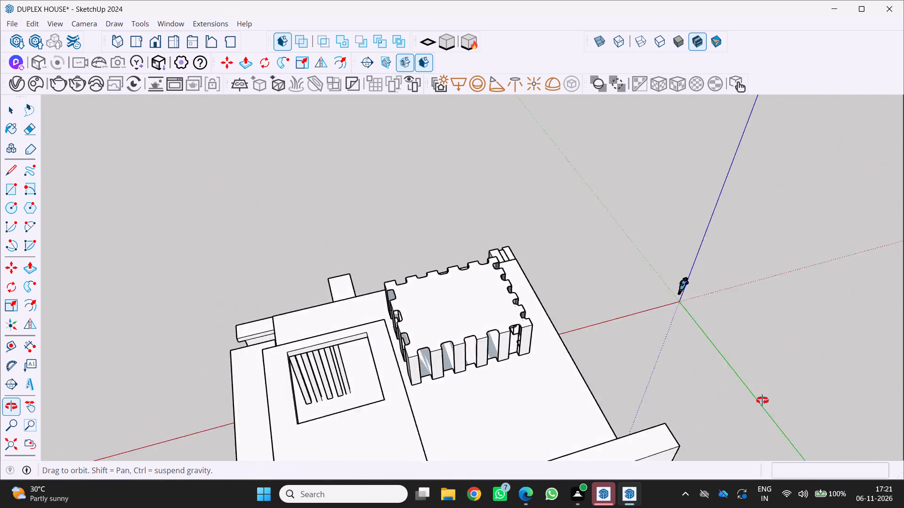
{"action": "middle_click_drag", "start_coordinate": [762, 400], "coordinate": [796, 326]}
{"action": "scroll", "coordinate": [796, 326], "scroll_direction": "down", "scroll_amount": 5}
{"action": "middle_click", "coordinate": [514, 354]}
{"action": "middle_click_drag", "start_coordinate": [517, 356], "coordinate": [842, 305]}
{"action": "scroll", "coordinate": [624, 334], "scroll_direction": "up", "scroll_amount": 2}
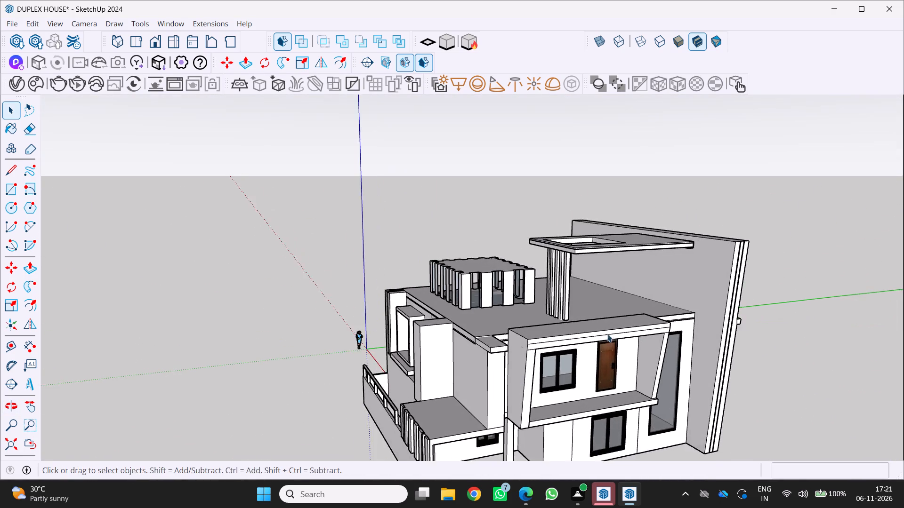
{"action": "middle_click_drag", "start_coordinate": [540, 334], "coordinate": [738, 321]}
{"action": "scroll", "coordinate": [620, 341], "scroll_direction": "down", "scroll_amount": 4}
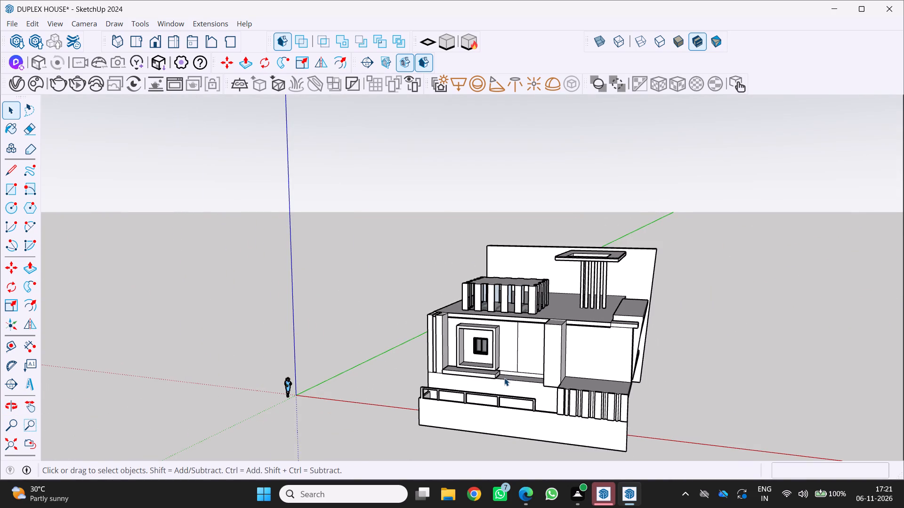
{"action": "scroll", "coordinate": [552, 338], "scroll_direction": "down", "scroll_amount": 2}
{"action": "middle_click_drag", "start_coordinate": [535, 320], "coordinate": [495, 255]}
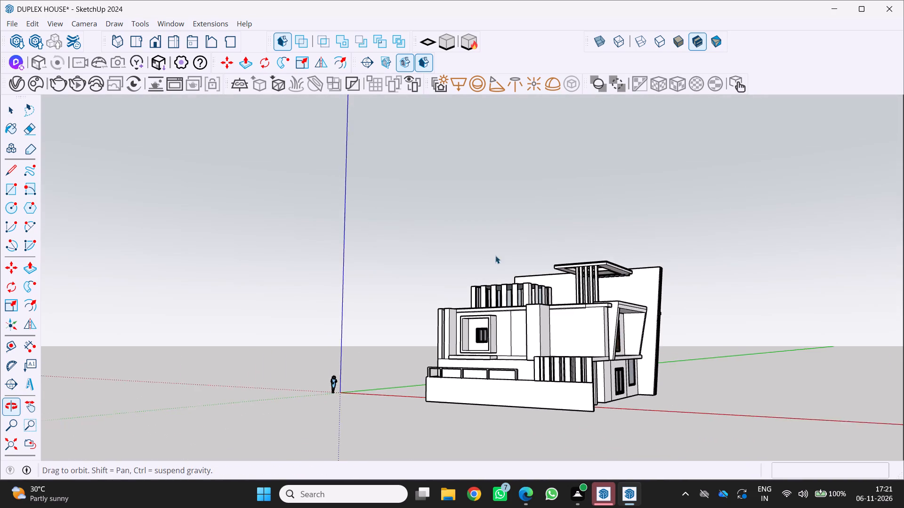
{"action": "middle_click_drag", "start_coordinate": [495, 255], "coordinate": [484, 265]}
{"action": "scroll", "coordinate": [554, 258], "scroll_direction": "up", "scroll_amount": 1}
{"action": "middle_click_drag", "start_coordinate": [565, 335], "coordinate": [386, 345]}
{"action": "middle_click", "coordinate": [384, 342]}
{"action": "scroll", "coordinate": [462, 286], "scroll_direction": "down", "scroll_amount": 5}
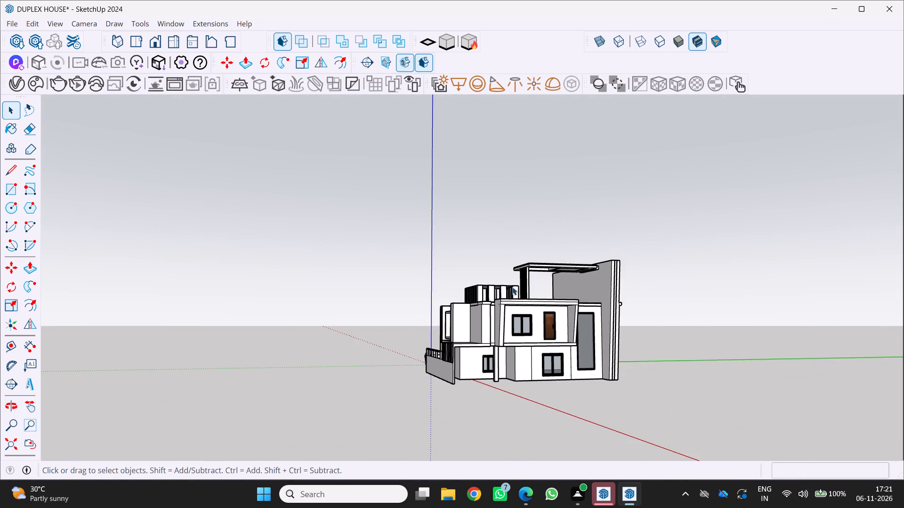
{"action": "scroll", "coordinate": [540, 267], "scroll_direction": "up", "scroll_amount": 2}
{"action": "scroll", "coordinate": [571, 223], "scroll_direction": "down", "scroll_amount": 9}
{"action": "middle_click_drag", "start_coordinate": [554, 278], "coordinate": [493, 357]}
{"action": "scroll", "coordinate": [638, 301], "scroll_direction": "up", "scroll_amount": 8}
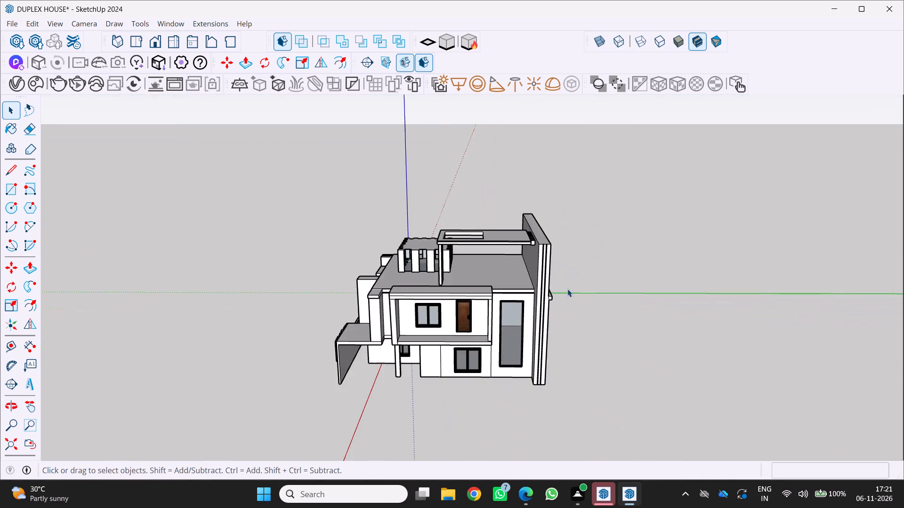
{"action": "scroll", "coordinate": [476, 317], "scroll_direction": "up", "scroll_amount": 5}
{"action": "middle_click_drag", "start_coordinate": [474, 301], "coordinate": [573, 238]}
{"action": "middle_click", "coordinate": [574, 238]}
{"action": "middle_click", "coordinate": [574, 238]}
{"action": "scroll", "coordinate": [468, 321], "scroll_direction": "down", "scroll_amount": 4}
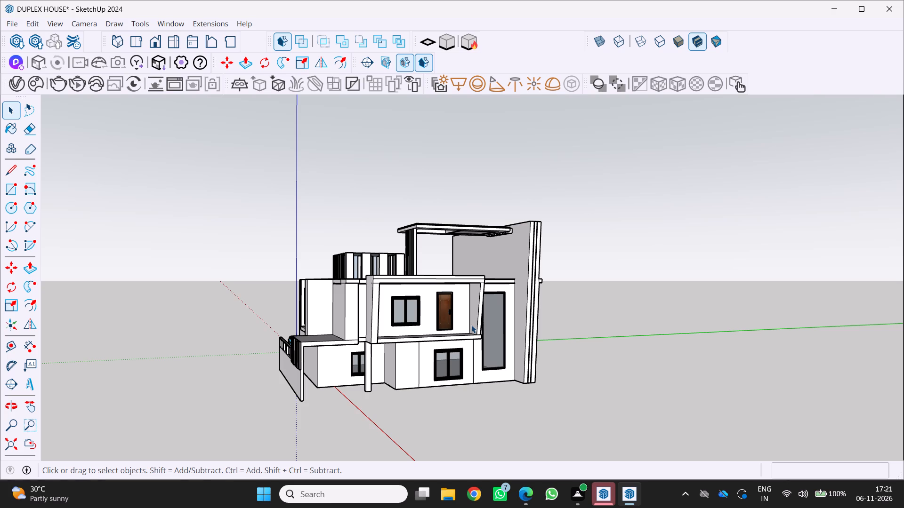
{"action": "scroll", "coordinate": [464, 262], "scroll_direction": "down", "scroll_amount": 4}
{"action": "middle_click_drag", "start_coordinate": [464, 263], "coordinate": [467, 339]}
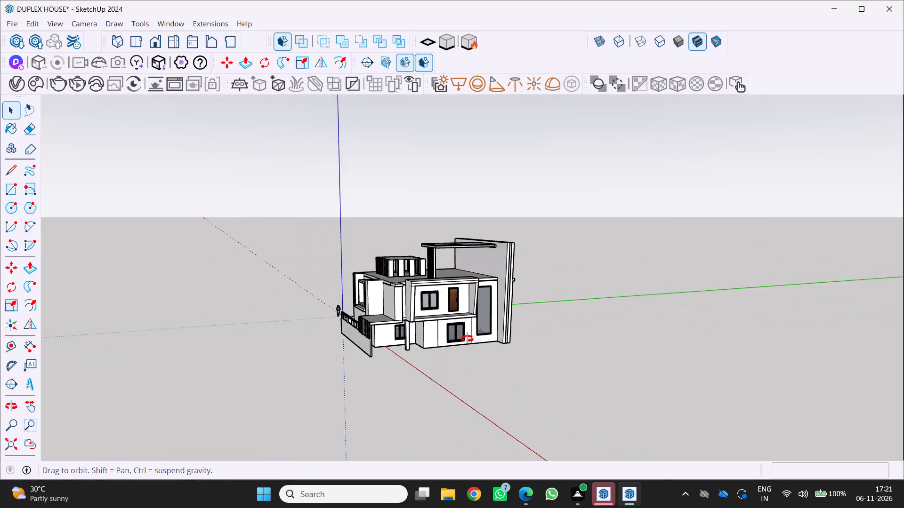
{"action": "middle_click_drag", "start_coordinate": [467, 339], "coordinate": [463, 354]}
{"action": "middle_click", "coordinate": [463, 354]}
{"action": "scroll", "coordinate": [468, 305], "scroll_direction": "up", "scroll_amount": 3}
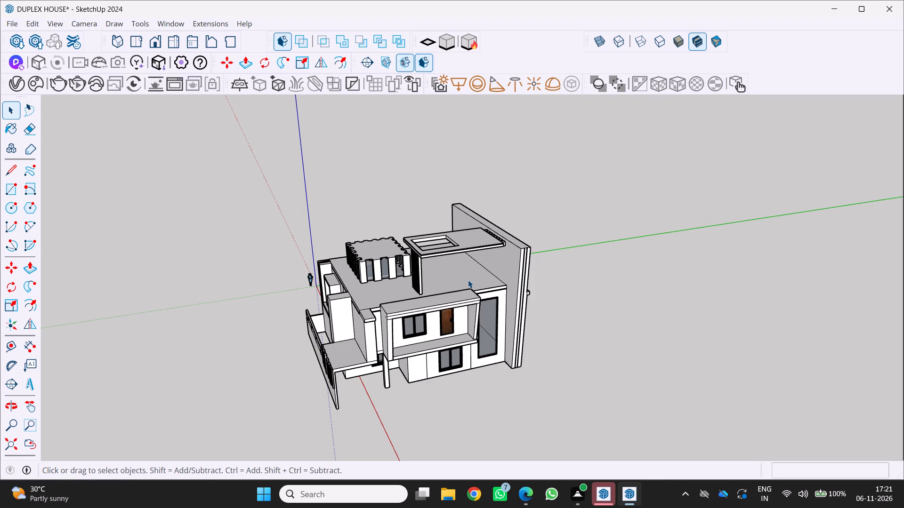
{"action": "scroll", "coordinate": [470, 426], "scroll_direction": "down", "scroll_amount": 1}
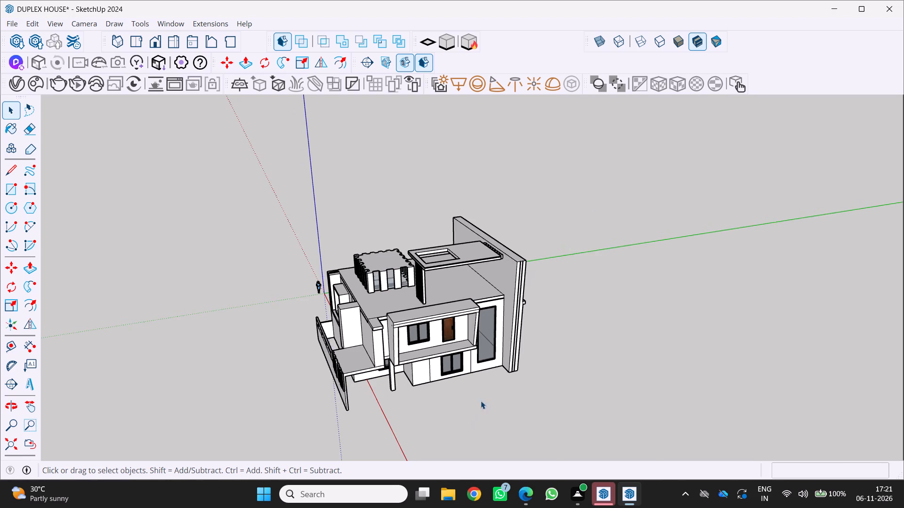
{"action": "middle_click_drag", "start_coordinate": [481, 400], "coordinate": [554, 329]}
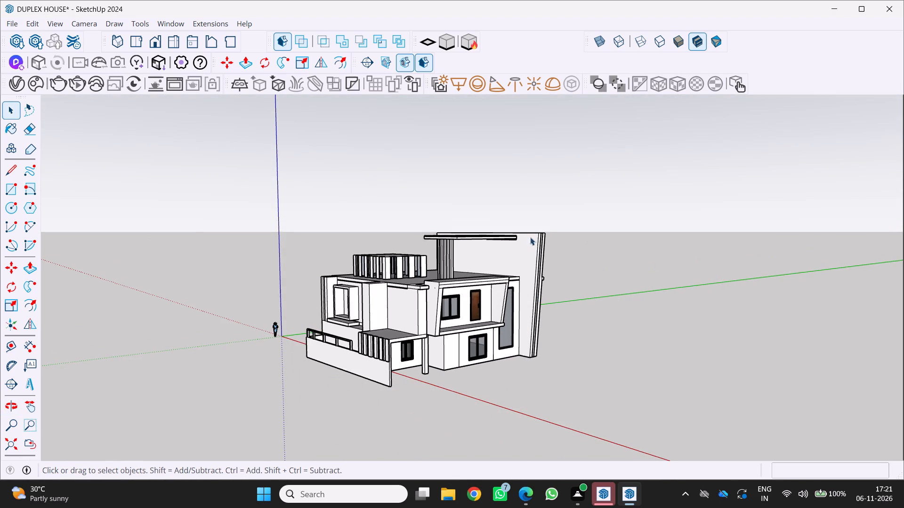
{"action": "scroll", "coordinate": [533, 225], "scroll_direction": "up", "scroll_amount": 3}
{"action": "middle_click_drag", "start_coordinate": [539, 216], "coordinate": [620, 265]}
{"action": "scroll", "coordinate": [624, 263], "scroll_direction": "down", "scroll_amount": 6}
{"action": "scroll", "coordinate": [456, 301], "scroll_direction": "up", "scroll_amount": 1}
{"action": "middle_click_drag", "start_coordinate": [456, 301], "coordinate": [635, 219]}
{"action": "scroll", "coordinate": [638, 220], "scroll_direction": "up", "scroll_amount": 2}
{"action": "middle_click", "coordinate": [644, 221]}
{"action": "middle_click_drag", "start_coordinate": [635, 219], "coordinate": [643, 221]}
{"action": "middle_click_drag", "start_coordinate": [277, 376], "coordinate": [481, 356]}
{"action": "middle_click", "coordinate": [481, 356]}
{"action": "scroll", "coordinate": [421, 354], "scroll_direction": "down", "scroll_amount": 4}
{"action": "middle_click_drag", "start_coordinate": [429, 358], "coordinate": [432, 359]}
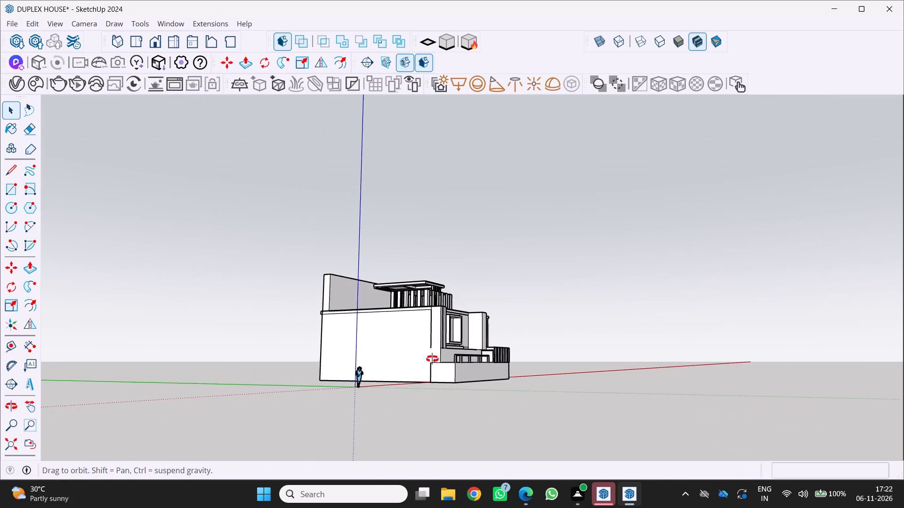
{"action": "scroll", "coordinate": [445, 357], "scroll_direction": "up", "scroll_amount": 1}
{"action": "middle_click_drag", "start_coordinate": [432, 359], "coordinate": [626, 345]}
{"action": "middle_click", "coordinate": [626, 345]}
{"action": "middle_click_drag", "start_coordinate": [192, 345], "coordinate": [482, 334]}
{"action": "middle_click_drag", "start_coordinate": [151, 287], "coordinate": [507, 348]}
{"action": "middle_click", "coordinate": [507, 348]}
{"action": "scroll", "coordinate": [469, 342], "scroll_direction": "down", "scroll_amount": 6}
{"action": "scroll", "coordinate": [514, 396], "scroll_direction": "up", "scroll_amount": 10}
{"action": "middle_click_drag", "start_coordinate": [512, 390], "coordinate": [507, 283]}
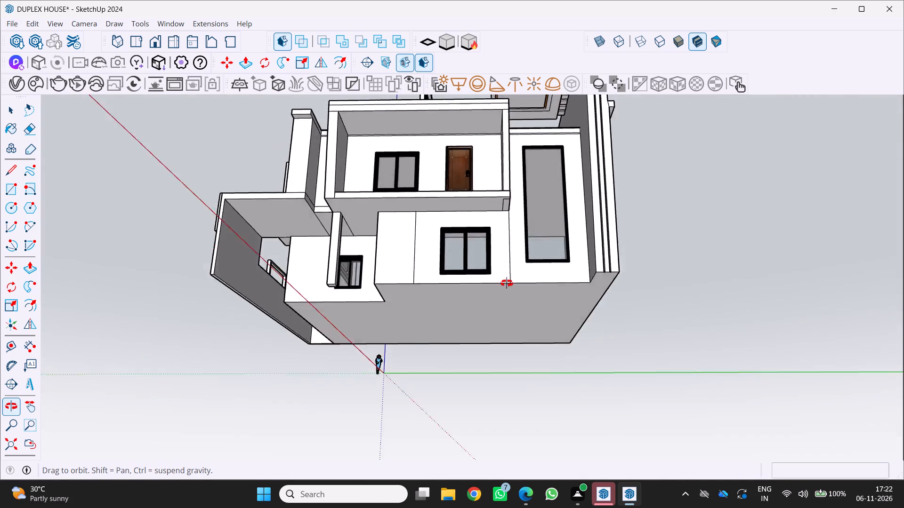
{"action": "middle_click_drag", "start_coordinate": [507, 283], "coordinate": [475, 437]}
{"action": "middle_click", "coordinate": [475, 437]}
{"action": "scroll", "coordinate": [462, 418], "scroll_direction": "down", "scroll_amount": 5}
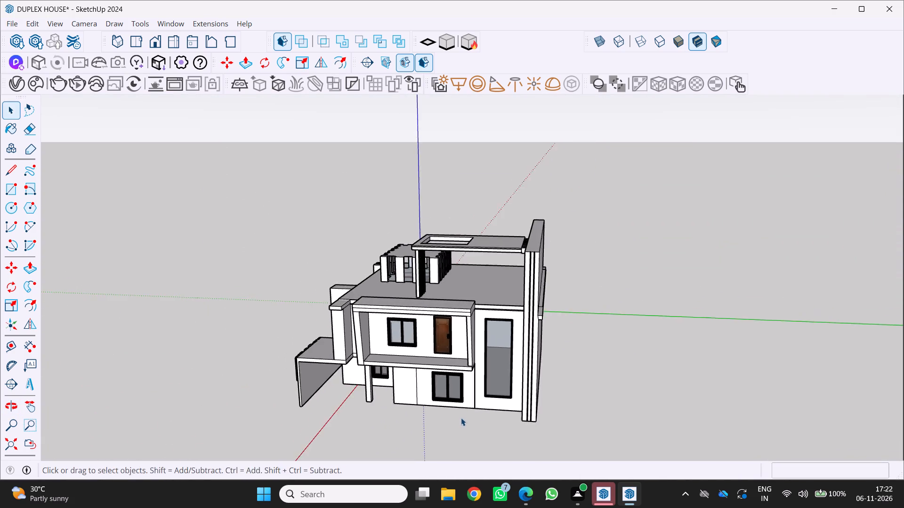
Examine the duplex exterior with its rooftop block from the front, side, rear, above and below.
{"action": "middle_click_drag", "start_coordinate": [462, 415], "coordinate": [523, 395]}
{"action": "middle_click", "coordinate": [523, 395]}
{"action": "middle_click", "coordinate": [523, 395]}
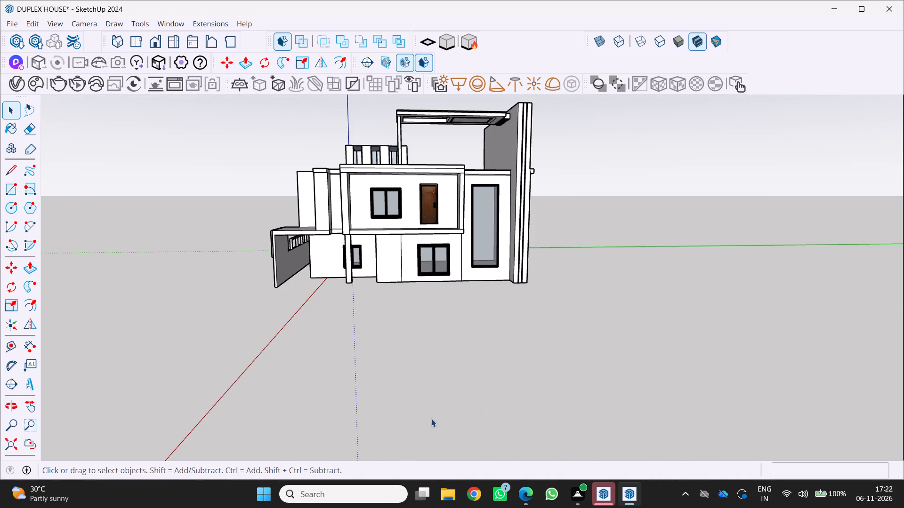
{"action": "scroll", "coordinate": [424, 419], "scroll_direction": "up", "scroll_amount": 1}
{"action": "middle_click_drag", "start_coordinate": [428, 419], "coordinate": [485, 441]}
{"action": "middle_click_drag", "start_coordinate": [401, 429], "coordinate": [615, 453]}
{"action": "middle_click", "coordinate": [615, 452]}
{"action": "scroll", "coordinate": [600, 436], "scroll_direction": "down", "scroll_amount": 1}
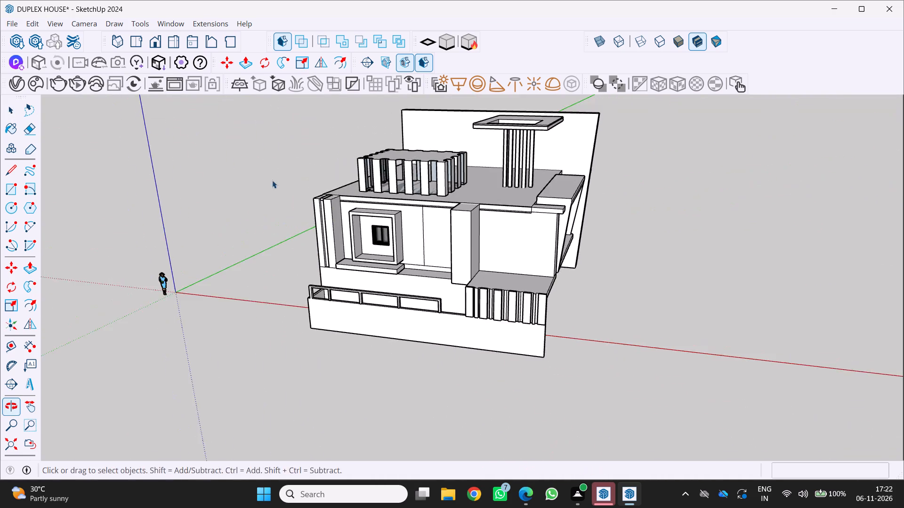
{"action": "middle_click_drag", "start_coordinate": [276, 156], "coordinate": [617, 202]}
{"action": "scroll", "coordinate": [404, 234], "scroll_direction": "up", "scroll_amount": 1}
{"action": "middle_click_drag", "start_coordinate": [404, 235], "coordinate": [659, 180]}
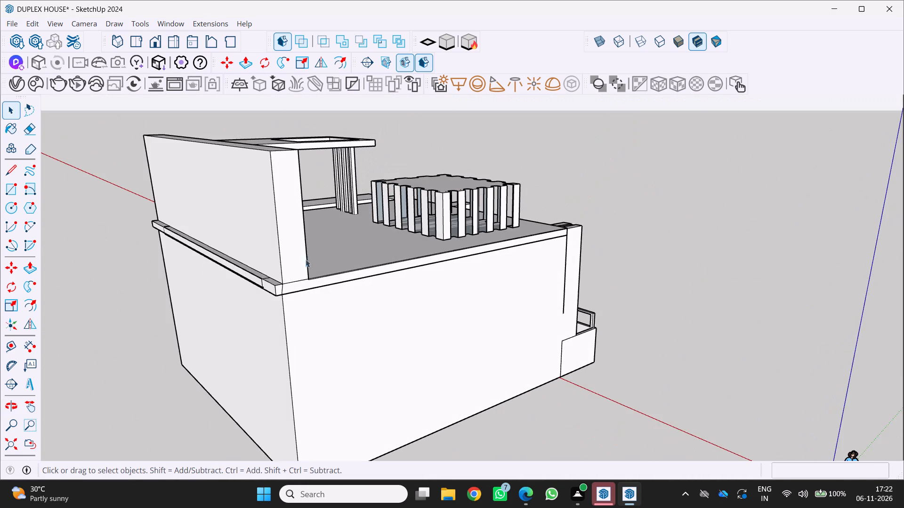
{"action": "scroll", "coordinate": [201, 265], "scroll_direction": "down", "scroll_amount": 20}
{"action": "middle_click_drag", "start_coordinate": [202, 253], "coordinate": [9, 329]}
{"action": "scroll", "coordinate": [159, 241], "scroll_direction": "up", "scroll_amount": 5}
{"action": "middle_click", "coordinate": [172, 232]}
{"action": "middle_click", "coordinate": [172, 232]}
{"action": "middle_click_drag", "start_coordinate": [172, 232], "coordinate": [56, 242]}
{"action": "middle_click", "coordinate": [56, 242]}
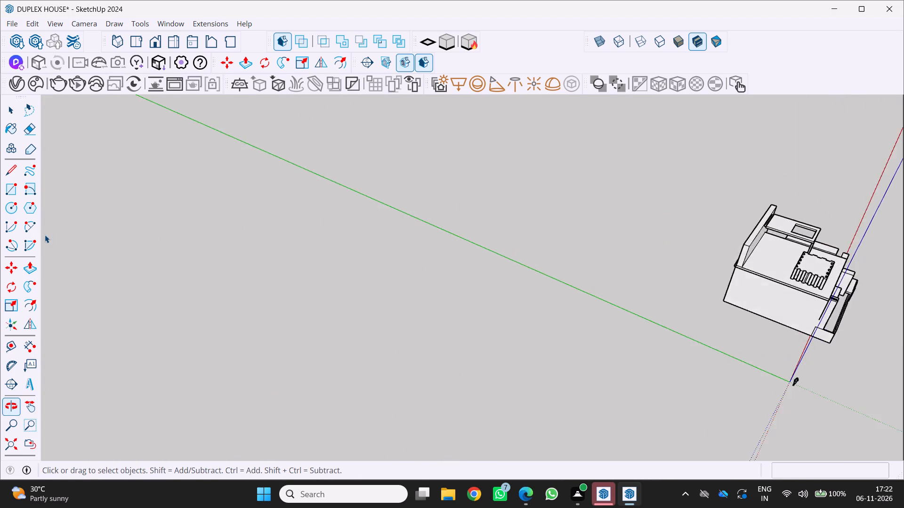
{"action": "scroll", "coordinate": [43, 234], "scroll_direction": "down", "scroll_amount": 12}
{"action": "middle_click_drag", "start_coordinate": [236, 307], "coordinate": [180, 266]}
{"action": "scroll", "coordinate": [232, 306], "scroll_direction": "up", "scroll_amount": 1}
{"action": "scroll", "coordinate": [313, 253], "scroll_direction": "up", "scroll_amount": 5}
{"action": "middle_click_drag", "start_coordinate": [418, 261], "coordinate": [258, 243]}
{"action": "scroll", "coordinate": [274, 244], "scroll_direction": "up", "scroll_amount": 1}
{"action": "scroll", "coordinate": [635, 311], "scroll_direction": "up", "scroll_amount": 6}
{"action": "scroll", "coordinate": [358, 254], "scroll_direction": "up", "scroll_amount": 5}
{"action": "middle_click_drag", "start_coordinate": [385, 227], "coordinate": [375, 120]}
{"action": "middle_click", "coordinate": [375, 120]}
{"action": "scroll", "coordinate": [423, 199], "scroll_direction": "up", "scroll_amount": 2}
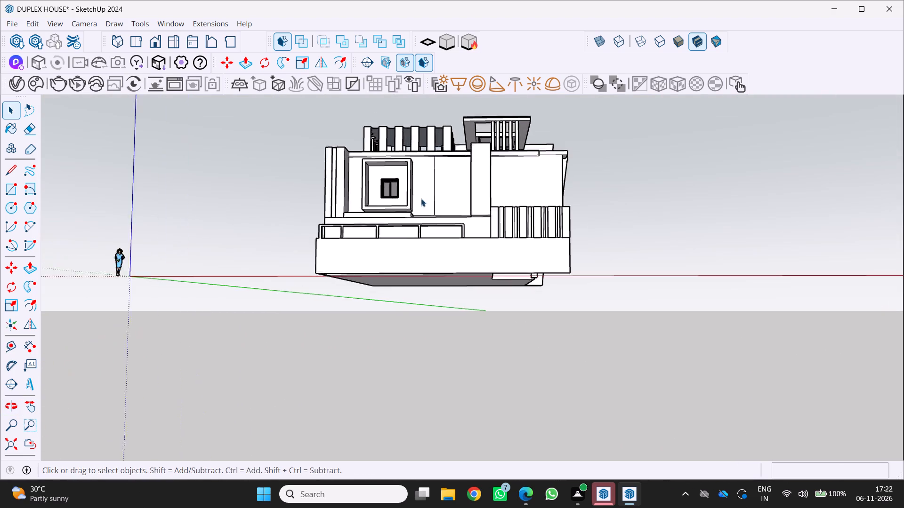
Examine the front boundary wall, balcony facade and roof elements of the duplex from both side angles and from above.
{"action": "scroll", "coordinate": [421, 198], "scroll_direction": "up", "scroll_amount": 6}
{"action": "middle_click", "coordinate": [397, 178]}
{"action": "middle_click", "coordinate": [397, 178]}
{"action": "middle_click_drag", "start_coordinate": [396, 180], "coordinate": [298, 221]}
{"action": "scroll", "coordinate": [307, 188], "scroll_direction": "down", "scroll_amount": 12}
{"action": "middle_click_drag", "start_coordinate": [312, 180], "coordinate": [312, 198]}
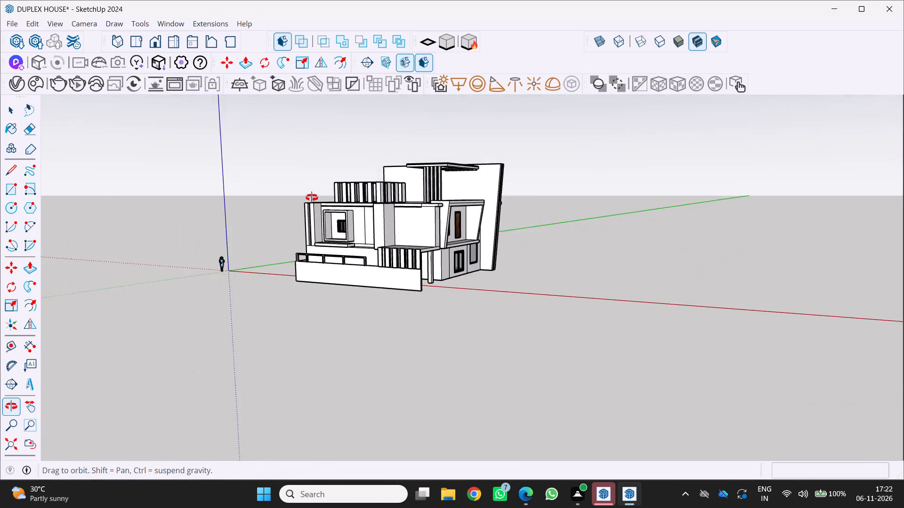
{"action": "middle_click_drag", "start_coordinate": [312, 198], "coordinate": [306, 208]}
{"action": "middle_click_drag", "start_coordinate": [303, 211], "coordinate": [288, 222]}
{"action": "middle_click", "coordinate": [287, 222]}
{"action": "scroll", "coordinate": [306, 218], "scroll_direction": "down", "scroll_amount": 5}
{"action": "middle_click", "coordinate": [315, 228]}
{"action": "middle_click_drag", "start_coordinate": [315, 230], "coordinate": [428, 356]}
{"action": "middle_click", "coordinate": [428, 356]}
{"action": "scroll", "coordinate": [468, 299], "scroll_direction": "up", "scroll_amount": 2}
{"action": "middle_click_drag", "start_coordinate": [468, 294], "coordinate": [455, 284]}
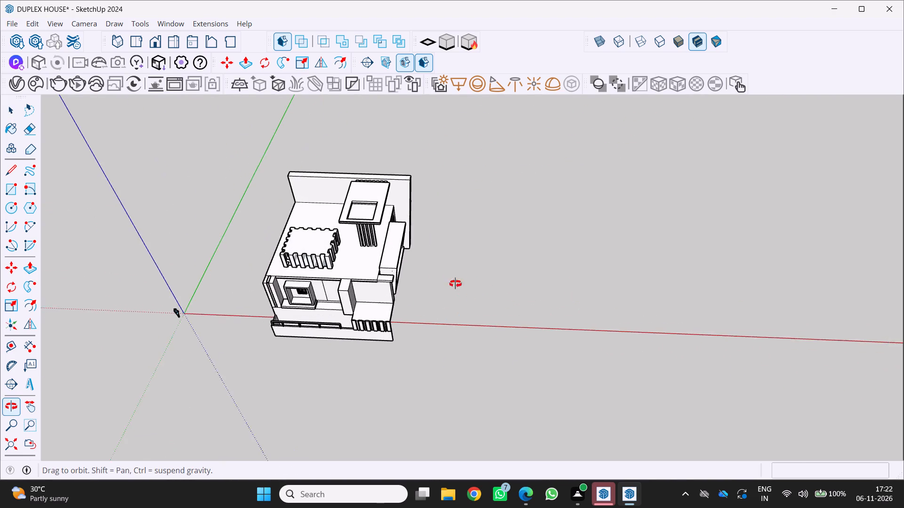
{"action": "middle_click_drag", "start_coordinate": [455, 284], "coordinate": [426, 238]}
{"action": "middle_click", "coordinate": [424, 237]}
{"action": "scroll", "coordinate": [414, 240], "scroll_direction": "down", "scroll_amount": 5}
{"action": "middle_click_drag", "start_coordinate": [409, 254], "coordinate": [274, 227]}
{"action": "scroll", "coordinate": [377, 261], "scroll_direction": "up", "scroll_amount": 4}
{"action": "middle_click_drag", "start_coordinate": [378, 270], "coordinate": [377, 270]}
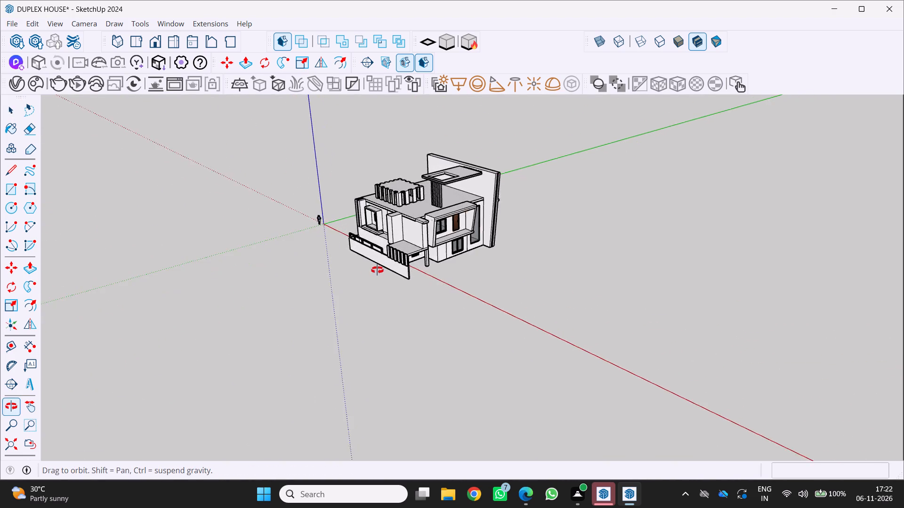
{"action": "middle_click_drag", "start_coordinate": [377, 270], "coordinate": [272, 248]}
{"action": "scroll", "coordinate": [388, 272], "scroll_direction": "up", "scroll_amount": 3}
{"action": "middle_click_drag", "start_coordinate": [388, 272], "coordinate": [433, 342]}
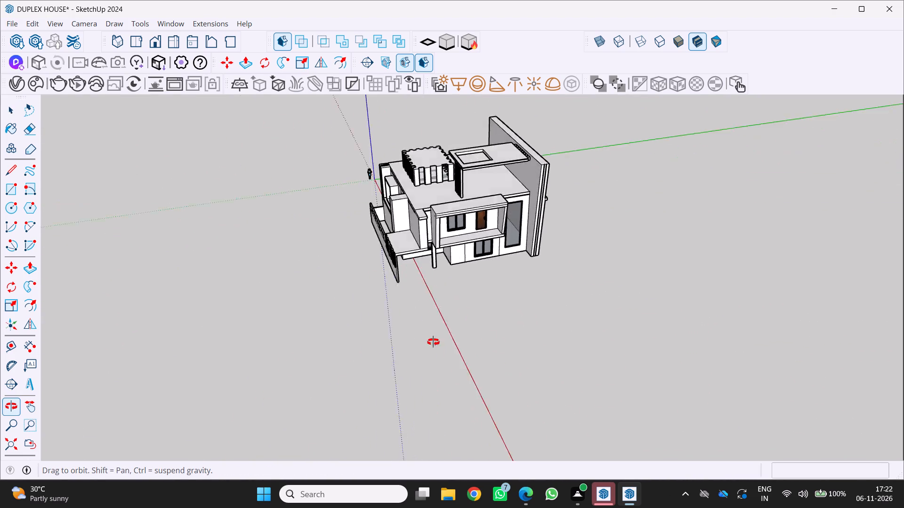
{"action": "middle_click_drag", "start_coordinate": [433, 342], "coordinate": [758, 296]}
{"action": "scroll", "coordinate": [598, 306], "scroll_direction": "up", "scroll_amount": 3}
{"action": "middle_click_drag", "start_coordinate": [335, 278], "coordinate": [550, 324]}
{"action": "scroll", "coordinate": [340, 278], "scroll_direction": "up", "scroll_amount": 1}
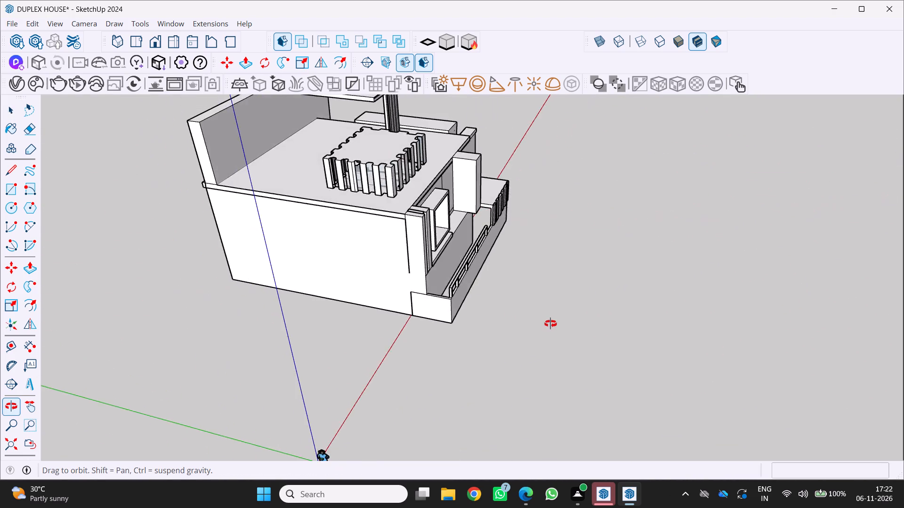
{"action": "middle_click_drag", "start_coordinate": [550, 324], "coordinate": [412, 287]}
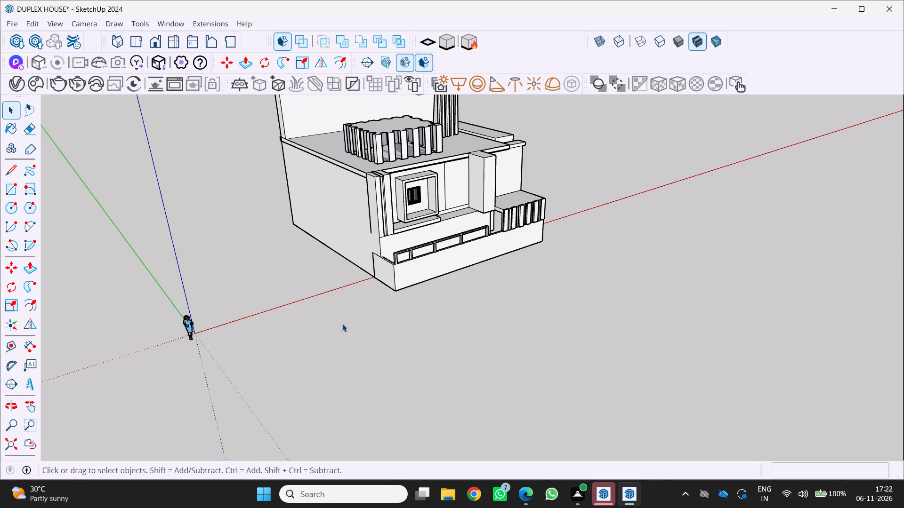
{"action": "scroll", "coordinate": [331, 295], "scroll_direction": "down", "scroll_amount": 4}
{"action": "middle_click_drag", "start_coordinate": [329, 295], "coordinate": [321, 303]}
{"action": "middle_click_drag", "start_coordinate": [318, 306], "coordinate": [249, 321]}
{"action": "middle_click_drag", "start_coordinate": [246, 321], "coordinate": [235, 325]}
{"action": "middle_click", "coordinate": [233, 325]}
{"action": "scroll", "coordinate": [237, 316], "scroll_direction": "down", "scroll_amount": 5}
{"action": "middle_click_drag", "start_coordinate": [363, 273], "coordinate": [247, 274]}
{"action": "scroll", "coordinate": [360, 273], "scroll_direction": "up", "scroll_amount": 1}
{"action": "middle_click", "coordinate": [247, 274]}
{"action": "scroll", "coordinate": [448, 221], "scroll_direction": "up", "scroll_amount": 3}
{"action": "middle_click", "coordinate": [482, 220]}
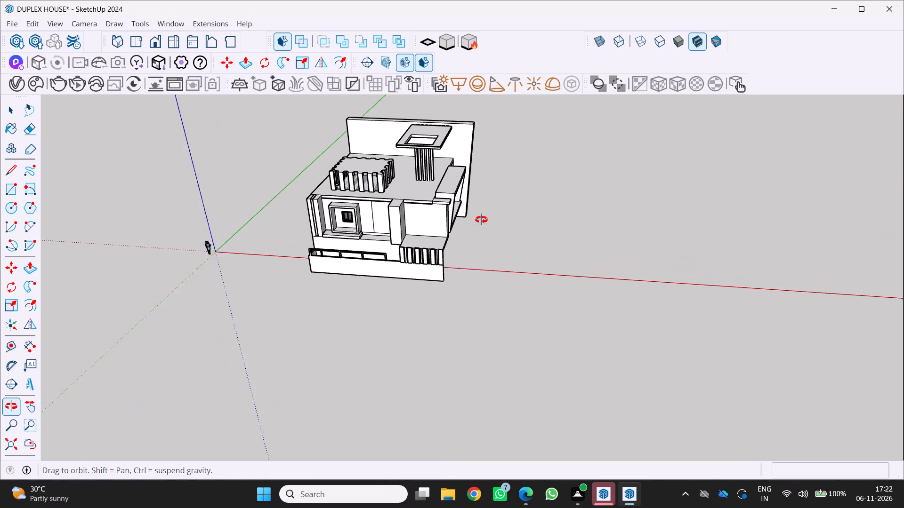
{"action": "scroll", "coordinate": [481, 220], "scroll_direction": "up", "scroll_amount": 2}
{"action": "scroll", "coordinate": [442, 229], "scroll_direction": "down", "scroll_amount": 5}
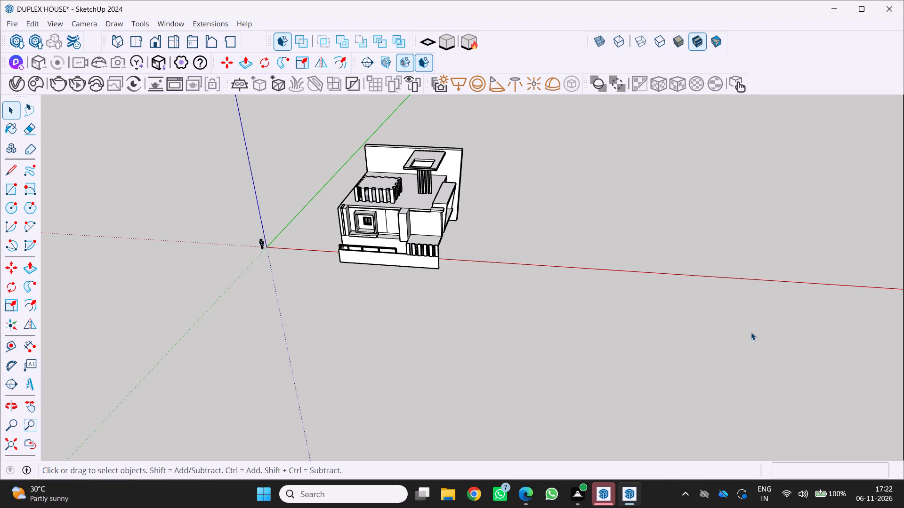
Draw a large rectangle on the open ground beside the duplex house, clear of the red axis.
{"action": "key", "text": "r"}
{"action": "scroll", "coordinate": [635, 331], "scroll_direction": "down", "scroll_amount": 4}
{"action": "scroll", "coordinate": [574, 244], "scroll_direction": "up", "scroll_amount": 4}
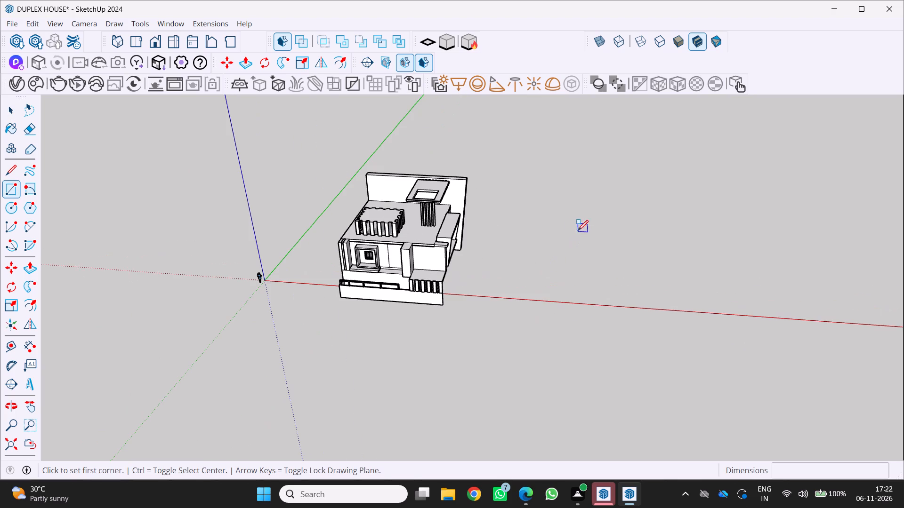
{"action": "left_click", "coordinate": [561, 241]}
{"action": "scroll", "coordinate": [669, 198], "scroll_direction": "down", "scroll_amount": 4}
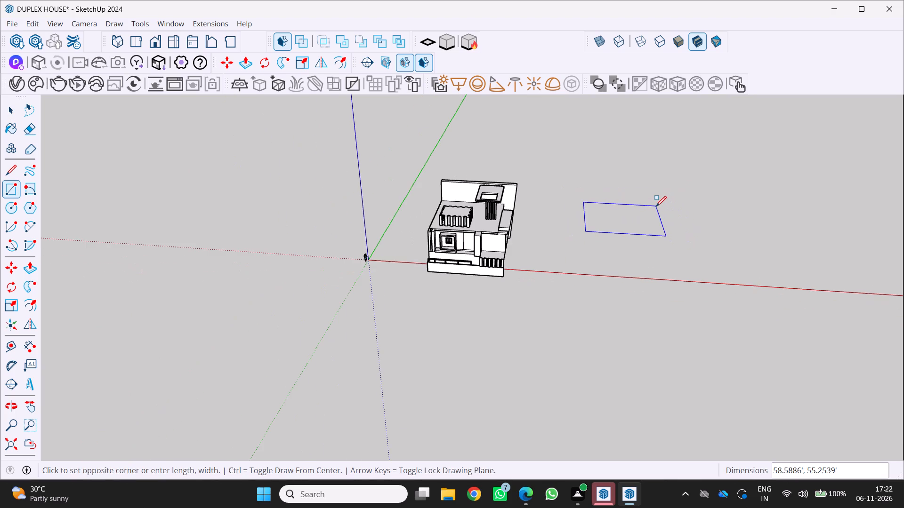
{"action": "left_click", "coordinate": [658, 200]}
{"action": "middle_click_drag", "start_coordinate": [638, 249], "coordinate": [622, 253]}
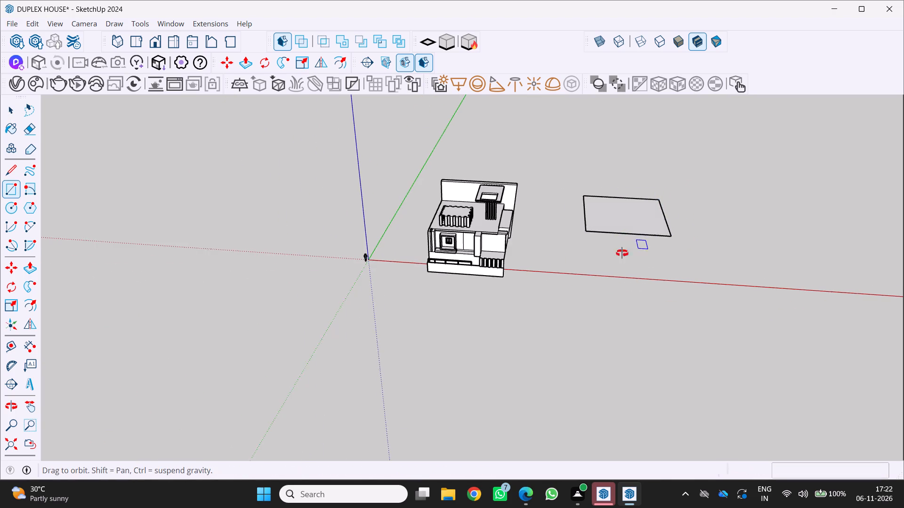
{"action": "middle_click_drag", "start_coordinate": [622, 253], "coordinate": [483, 274]}
{"action": "scroll", "coordinate": [487, 271], "scroll_direction": "down", "scroll_amount": 5}
{"action": "middle_click", "coordinate": [638, 267]}
{"action": "middle_click_drag", "start_coordinate": [645, 271], "coordinate": [701, 237]}
{"action": "middle_click", "coordinate": [701, 237]}
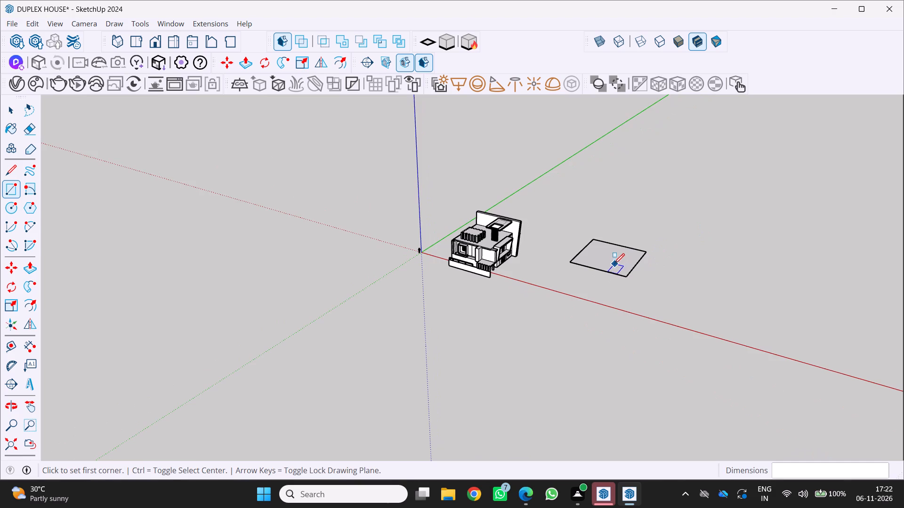
Push/Pull the ground rectangle beside the house up about 35.8' into a solid box.
{"action": "key", "text": "p"}
{"action": "scroll", "coordinate": [616, 262], "scroll_direction": "up", "scroll_amount": 3}
{"action": "left_click_drag", "start_coordinate": [612, 255], "coordinate": [634, 216]}
{"action": "middle_click_drag", "start_coordinate": [565, 298], "coordinate": [681, 223]}
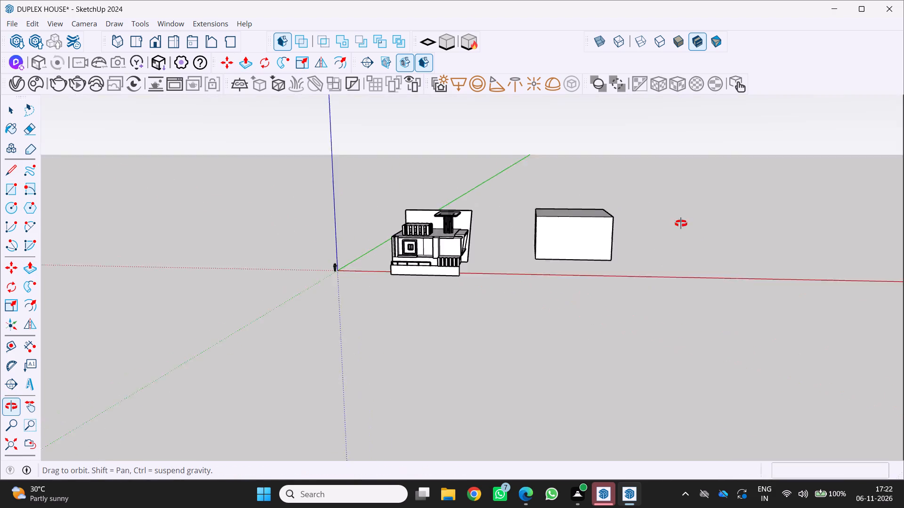
{"action": "middle_click_drag", "start_coordinate": [681, 223], "coordinate": [690, 205]}
{"action": "middle_click", "coordinate": [690, 205]}
{"action": "scroll", "coordinate": [673, 205], "scroll_direction": "down", "scroll_amount": 4}
{"action": "scroll", "coordinate": [597, 243], "scroll_direction": "up", "scroll_amount": 4}
{"action": "middle_click_drag", "start_coordinate": [584, 241], "coordinate": [492, 320]}
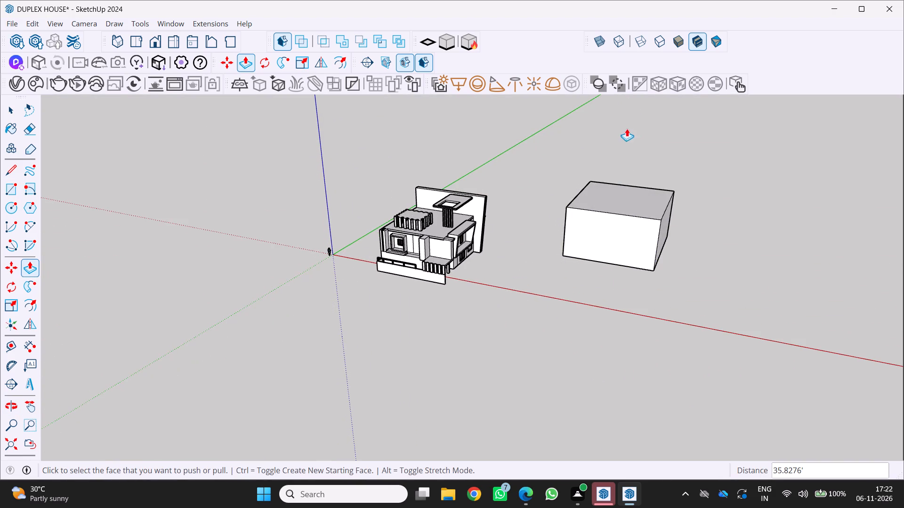
{"action": "middle_click_drag", "start_coordinate": [594, 199], "coordinate": [633, 218]}
{"action": "scroll", "coordinate": [633, 218], "scroll_direction": "up", "scroll_amount": 1}
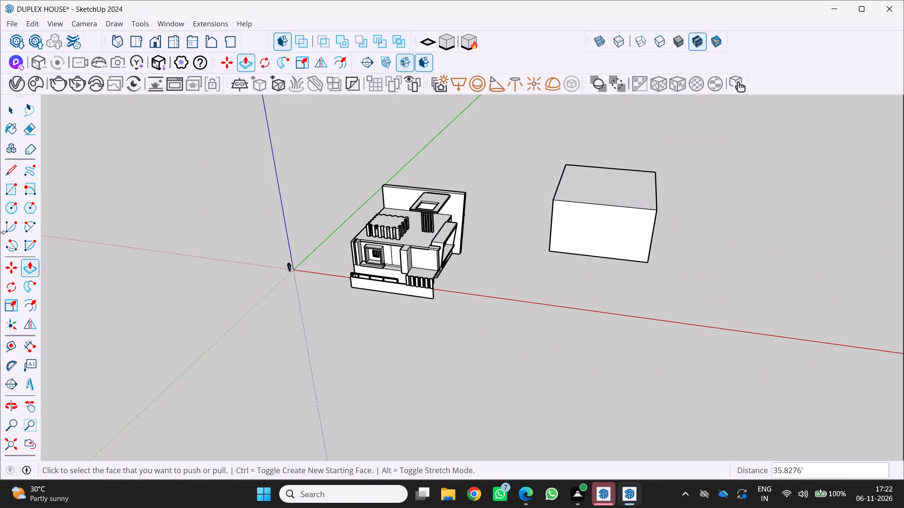
Select the entire new box with a freehand Lasso selection.
{"action": "left_click", "coordinate": [29, 114]}
{"action": "left_click", "coordinate": [26, 111]}
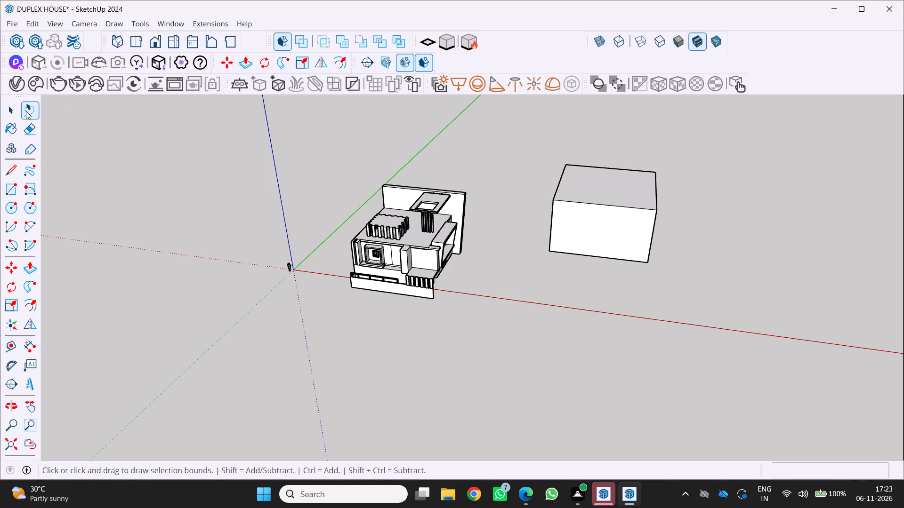
{"action": "left_click", "coordinate": [26, 111]}
{"action": "left_click_drag", "start_coordinate": [571, 191], "coordinate": [573, 188]}
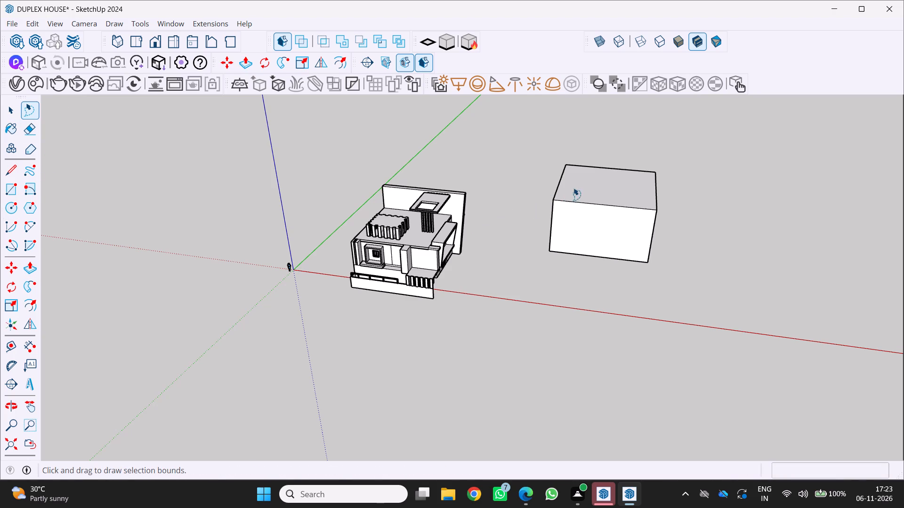
{"action": "left_click_drag", "start_coordinate": [573, 188], "coordinate": [590, 168]}
{"action": "left_click_drag", "start_coordinate": [590, 168], "coordinate": [579, 188]}
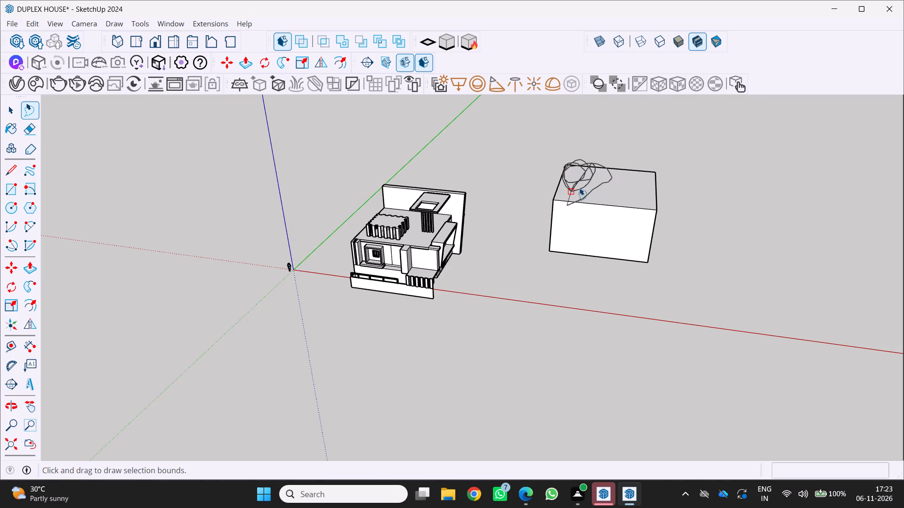
{"action": "left_click_drag", "start_coordinate": [579, 188], "coordinate": [649, 189]}
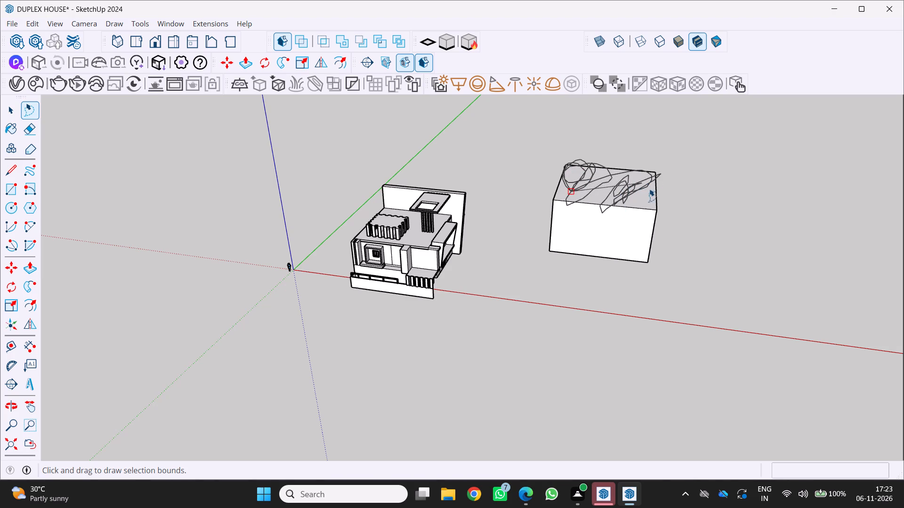
{"action": "left_click_drag", "start_coordinate": [649, 189], "coordinate": [569, 238]}
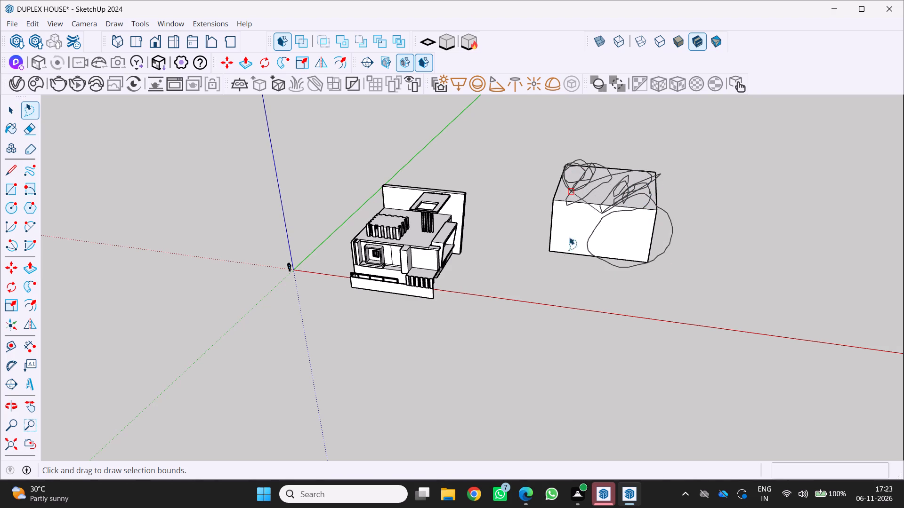
{"action": "left_click_drag", "start_coordinate": [569, 238], "coordinate": [695, 216]}
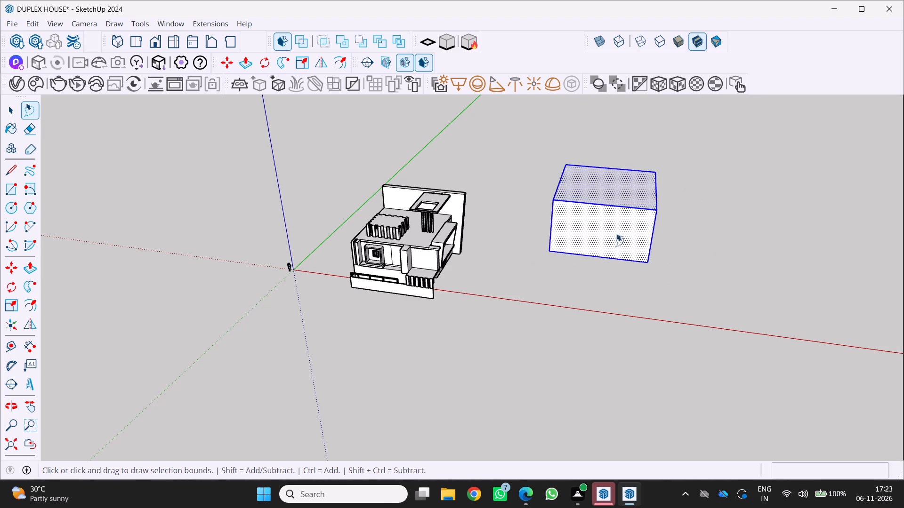
Examine the duplex beside the new box from several sides, then inspect the window and door facade up close.
{"action": "scroll", "coordinate": [613, 240], "scroll_direction": "down", "scroll_amount": 3}
{"action": "middle_click_drag", "start_coordinate": [602, 256], "coordinate": [597, 258]}
{"action": "middle_click", "coordinate": [595, 259]}
{"action": "middle_click_drag", "start_coordinate": [585, 262], "coordinate": [419, 299]}
{"action": "middle_click", "coordinate": [418, 299]}
{"action": "scroll", "coordinate": [708, 279], "scroll_direction": "up", "scroll_amount": 2}
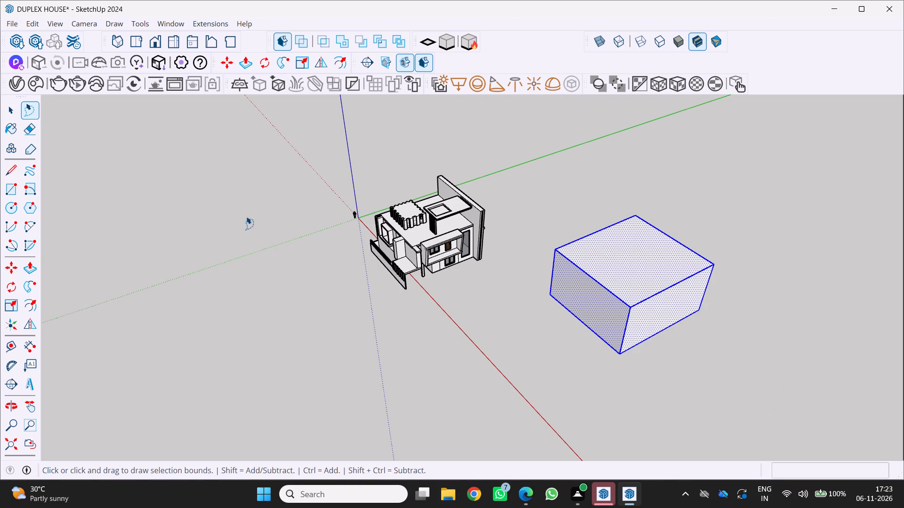
{"action": "scroll", "coordinate": [246, 213], "scroll_direction": "up", "scroll_amount": 2}
{"action": "middle_click_drag", "start_coordinate": [275, 202], "coordinate": [466, 186]}
{"action": "middle_click", "coordinate": [466, 186]}
{"action": "scroll", "coordinate": [320, 307], "scroll_direction": "up", "scroll_amount": 15}
{"action": "middle_click", "coordinate": [399, 310]}
{"action": "middle_click_drag", "start_coordinate": [436, 316], "coordinate": [572, 326]}
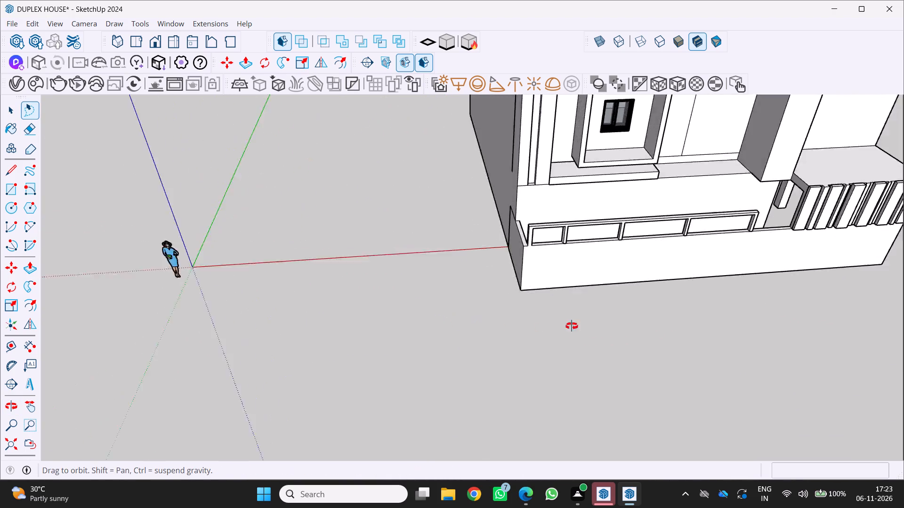
{"action": "middle_click_drag", "start_coordinate": [572, 326], "coordinate": [851, 270]}
{"action": "middle_click_drag", "start_coordinate": [762, 286], "coordinate": [278, 302]}
{"action": "scroll", "coordinate": [319, 299], "scroll_direction": "down", "scroll_amount": 10}
{"action": "middle_click_drag", "start_coordinate": [282, 296], "coordinate": [202, 311]}
{"action": "scroll", "coordinate": [282, 296], "scroll_direction": "up", "scroll_amount": 1}
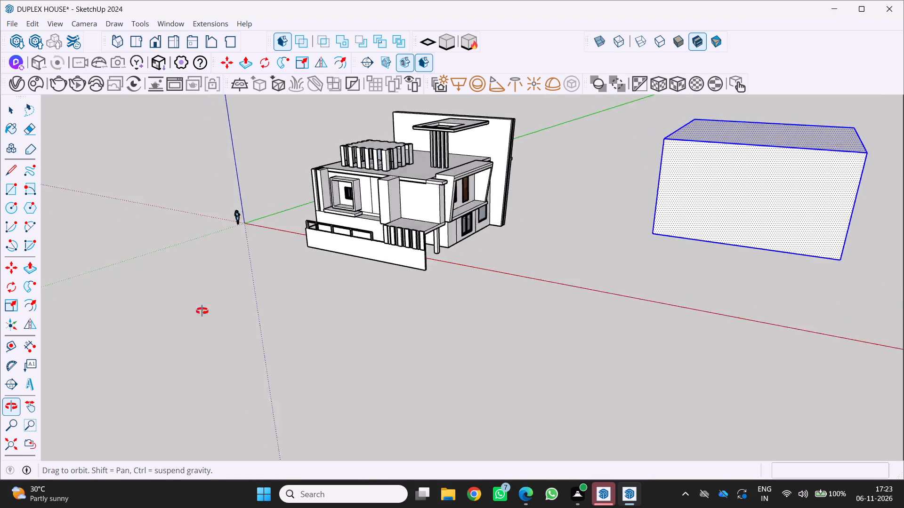
{"action": "middle_click_drag", "start_coordinate": [202, 311], "coordinate": [145, 314]}
{"action": "scroll", "coordinate": [223, 275], "scroll_direction": "down", "scroll_amount": 6}
{"action": "middle_click_drag", "start_coordinate": [296, 297], "coordinate": [179, 276]}
{"action": "scroll", "coordinate": [292, 294], "scroll_direction": "up", "scroll_amount": 18}
{"action": "middle_click_drag", "start_coordinate": [404, 216], "coordinate": [419, 105]}
{"action": "scroll", "coordinate": [419, 105], "scroll_direction": "up", "scroll_amount": 1}
{"action": "scroll", "coordinate": [370, 134], "scroll_direction": "down", "scroll_amount": 6}
{"action": "middle_click_drag", "start_coordinate": [371, 137], "coordinate": [348, 164]}
{"action": "middle_click_drag", "start_coordinate": [329, 177], "coordinate": [60, 299]}
{"action": "middle_click", "coordinate": [60, 299]}
{"action": "scroll", "coordinate": [127, 262], "scroll_direction": "down", "scroll_amount": 6}
{"action": "middle_click_drag", "start_coordinate": [154, 260], "coordinate": [177, 265]}
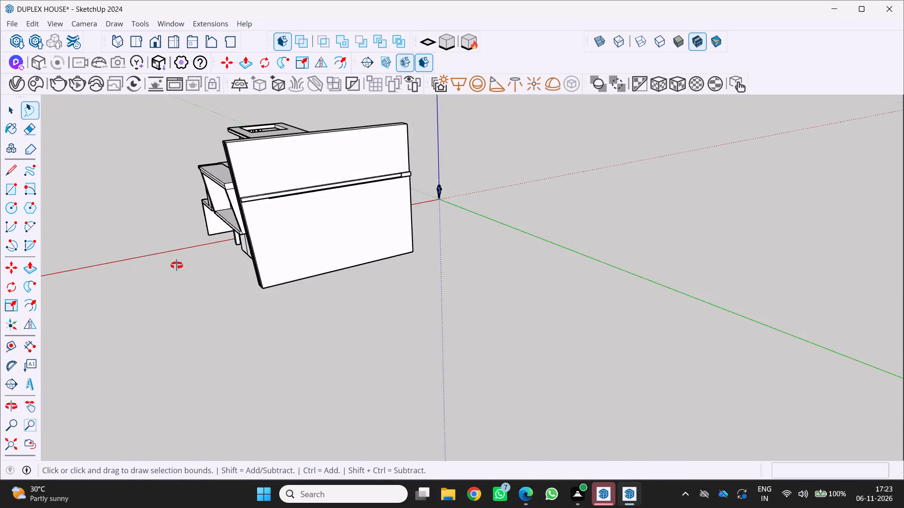
{"action": "middle_click_drag", "start_coordinate": [177, 265], "coordinate": [392, 257]}
{"action": "middle_click", "coordinate": [394, 256]}
{"action": "scroll", "coordinate": [364, 238], "scroll_direction": "up", "scroll_amount": 3}
{"action": "middle_click_drag", "start_coordinate": [355, 239], "coordinate": [374, 167]}
{"action": "scroll", "coordinate": [372, 167], "scroll_direction": "up", "scroll_amount": 1}
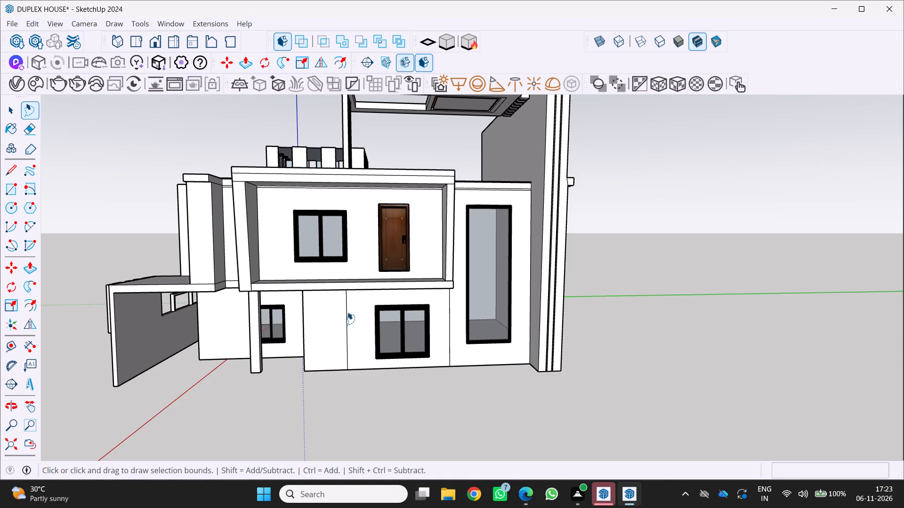
Draw a narrow upright rectangle about 6.5' by 19' on the front face of the box beside the house.
{"action": "scroll", "coordinate": [35, 359], "scroll_direction": "down", "scroll_amount": 3}
{"action": "middle_click_drag", "start_coordinate": [85, 368], "coordinate": [100, 372]}
{"action": "middle_click_drag", "start_coordinate": [104, 373], "coordinate": [155, 371]}
{"action": "middle_click_drag", "start_coordinate": [228, 354], "coordinate": [264, 343]}
{"action": "scroll", "coordinate": [264, 344], "scroll_direction": "down", "scroll_amount": 9}
{"action": "middle_click_drag", "start_coordinate": [266, 331], "coordinate": [165, 354]}
{"action": "scroll", "coordinate": [215, 339], "scroll_direction": "down", "scroll_amount": 7}
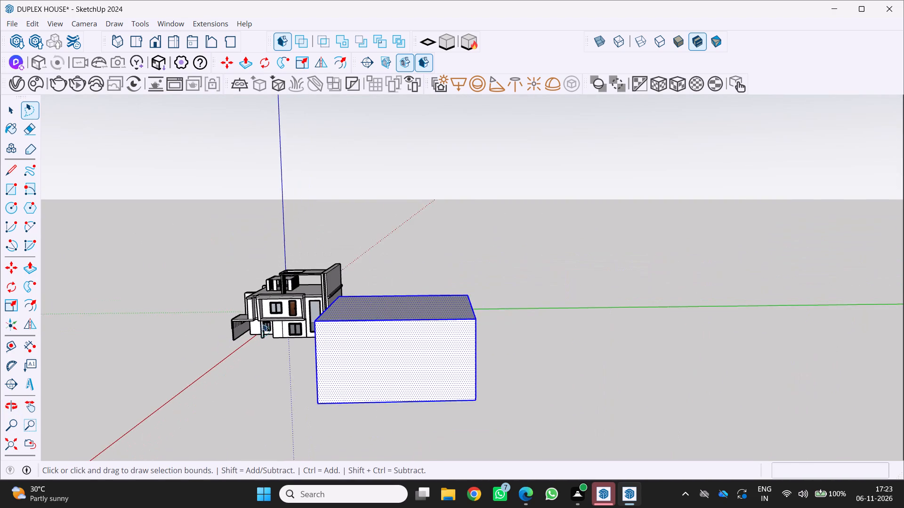
{"action": "scroll", "coordinate": [353, 316], "scroll_direction": "down", "scroll_amount": 2}
{"action": "middle_click_drag", "start_coordinate": [344, 341], "coordinate": [279, 354]}
{"action": "scroll", "coordinate": [360, 333], "scroll_direction": "up", "scroll_amount": 3}
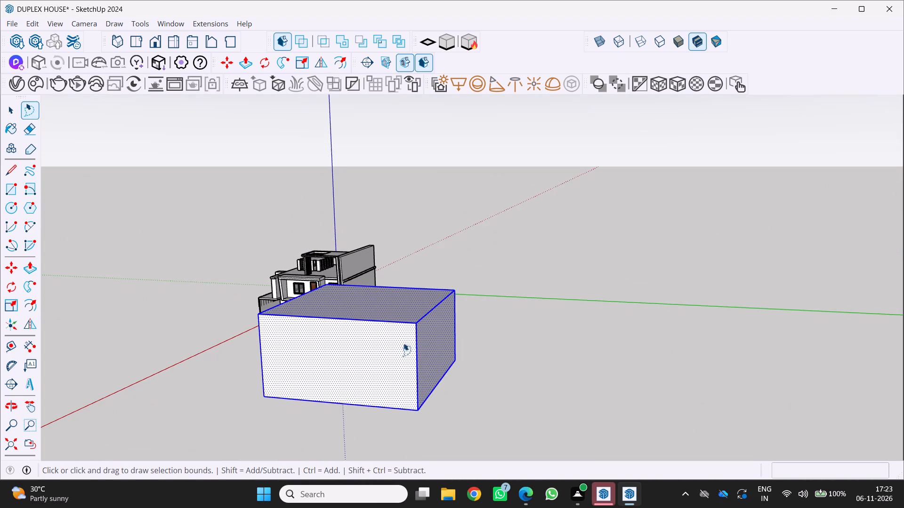
{"action": "middle_click_drag", "start_coordinate": [404, 343], "coordinate": [470, 333]}
{"action": "middle_click", "coordinate": [470, 333]}
{"action": "key", "text": "r"}
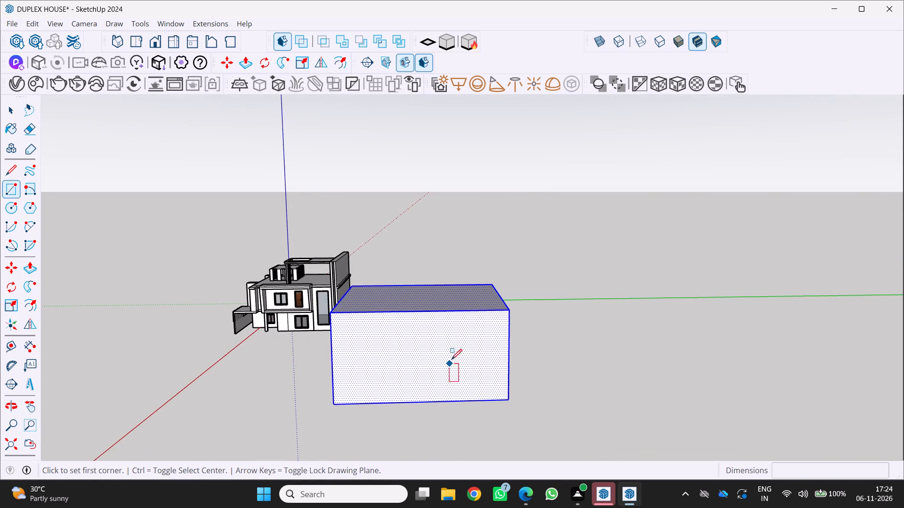
{"action": "scroll", "coordinate": [453, 348], "scroll_direction": "up", "scroll_amount": 2}
{"action": "left_click", "coordinate": [460, 332]}
{"action": "left_click", "coordinate": [481, 390]}
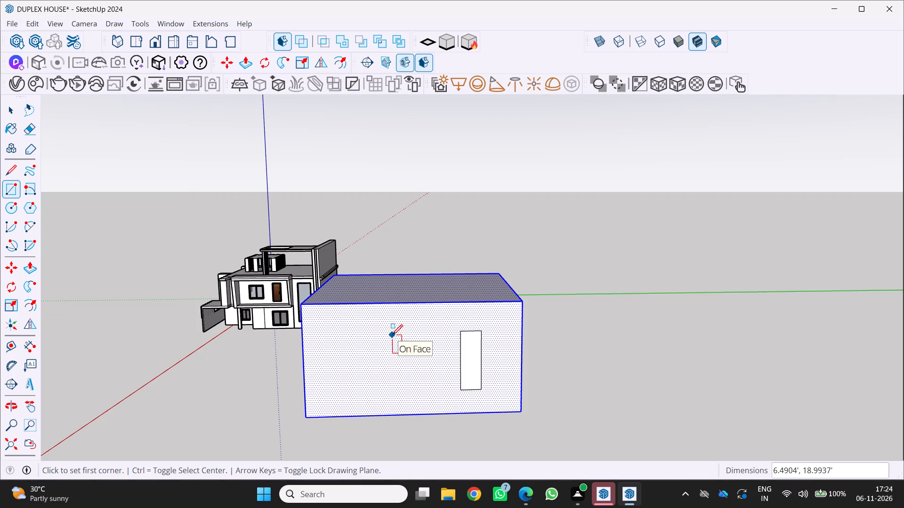
Draw a smaller, roughly square rectangle on the box's front face, on the house side of the tall rectangle.
{"action": "left_click_drag", "start_coordinate": [392, 335], "coordinate": [398, 338]}
{"action": "left_click", "coordinate": [423, 368]}
{"action": "key", "text": "space"}
{"action": "middle_click_drag", "start_coordinate": [412, 375], "coordinate": [359, 375]}
{"action": "key", "text": "space"}
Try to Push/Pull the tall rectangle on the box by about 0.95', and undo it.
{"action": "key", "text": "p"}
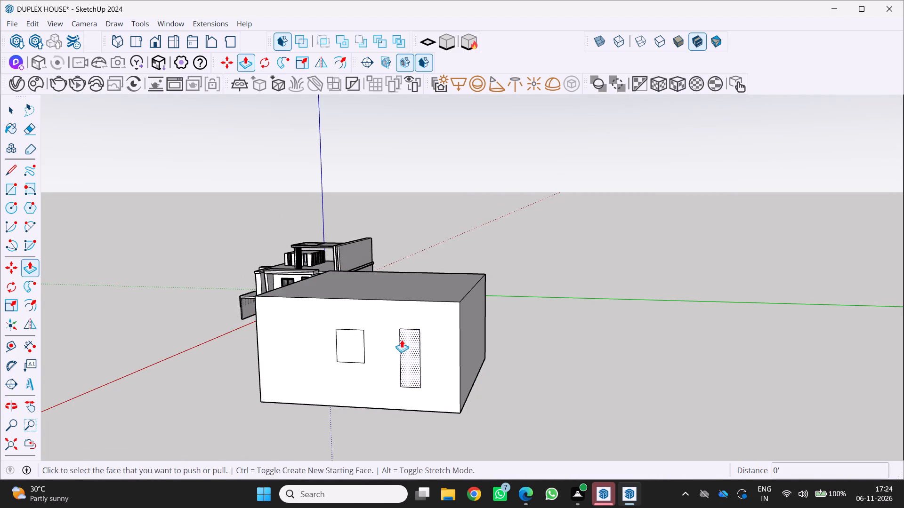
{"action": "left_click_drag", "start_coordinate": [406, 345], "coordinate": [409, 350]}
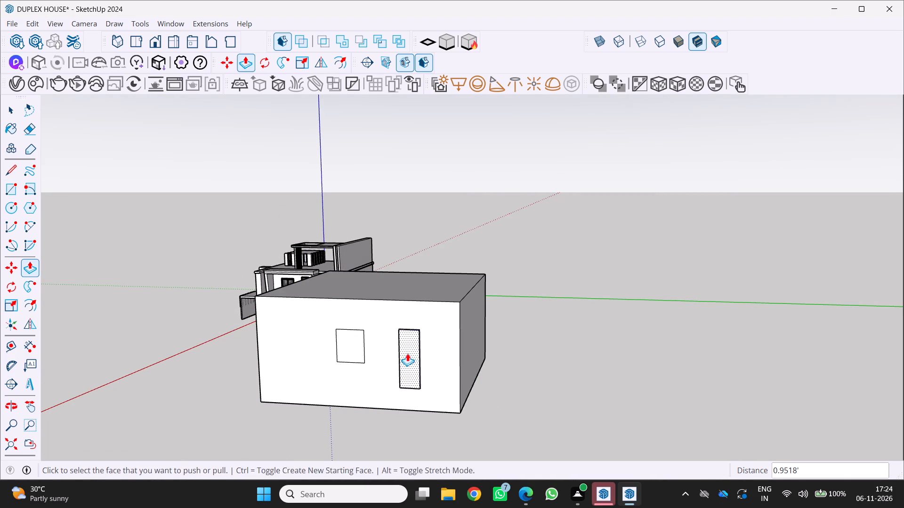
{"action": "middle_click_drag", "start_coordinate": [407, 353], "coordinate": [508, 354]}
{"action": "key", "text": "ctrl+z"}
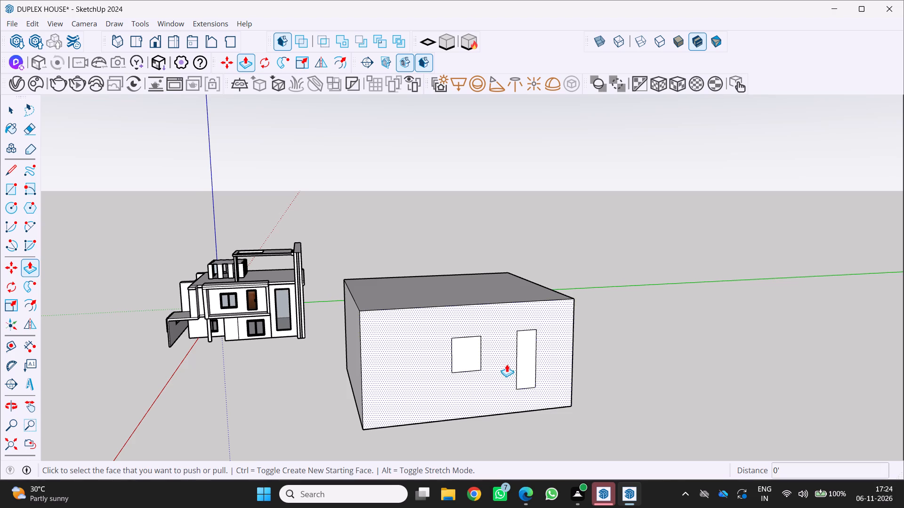
Delete the faces of the tall rectangle and the square rectangle to cut two openings in the box's front wall.
{"action": "scroll", "coordinate": [521, 346], "scroll_direction": "up", "scroll_amount": 1}
{"action": "left_click", "coordinate": [524, 357]}
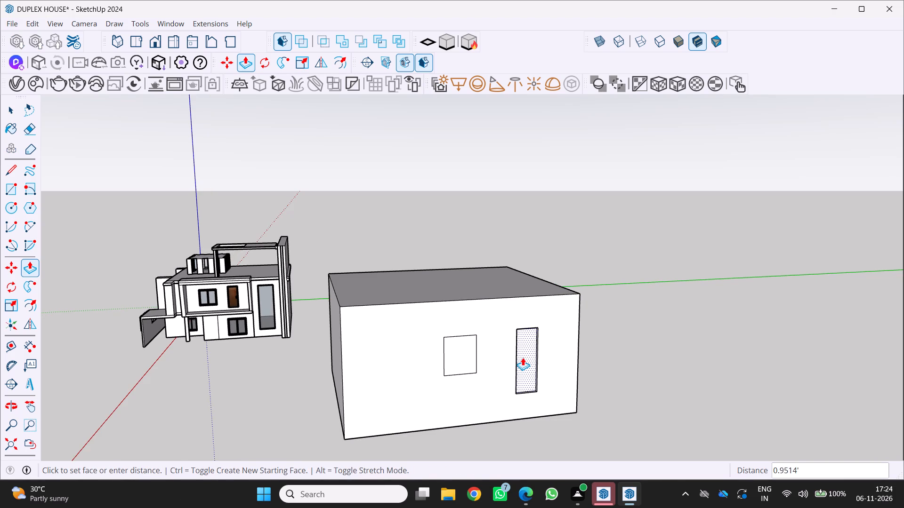
{"action": "key", "text": "Delete"}
{"action": "key", "text": "Delete"}
{"action": "middle_click_drag", "start_coordinate": [506, 370], "coordinate": [471, 373]}
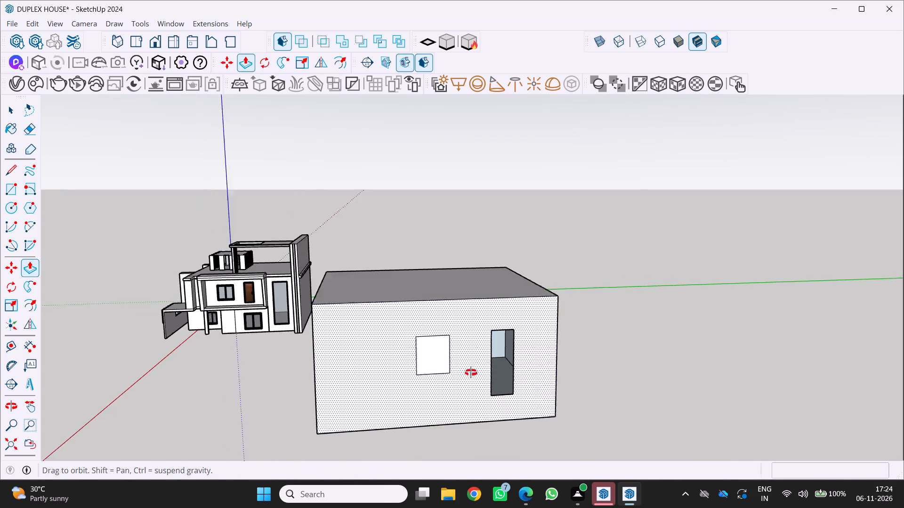
{"action": "middle_click_drag", "start_coordinate": [471, 373], "coordinate": [456, 377]}
{"action": "middle_click", "coordinate": [452, 378]}
{"action": "key", "text": "Delete"}
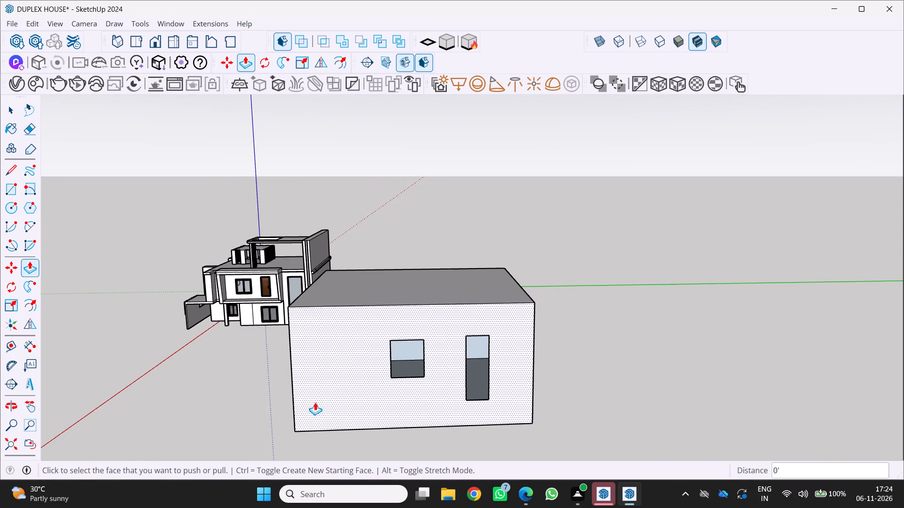
{"action": "key", "text": "space"}
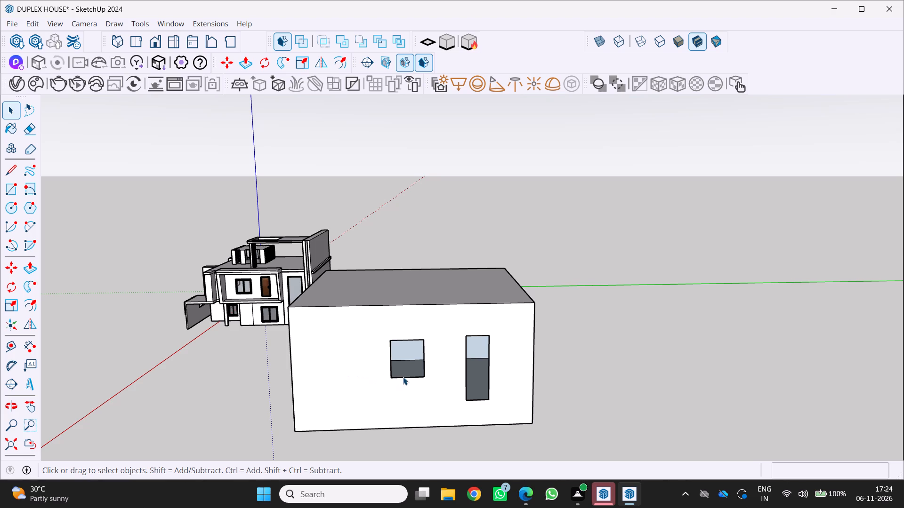
Cut a window opening about 9.9' by 12.2' between the square opening and the box's house-side edge by deleting the drawn face.
{"action": "key", "text": "r"}
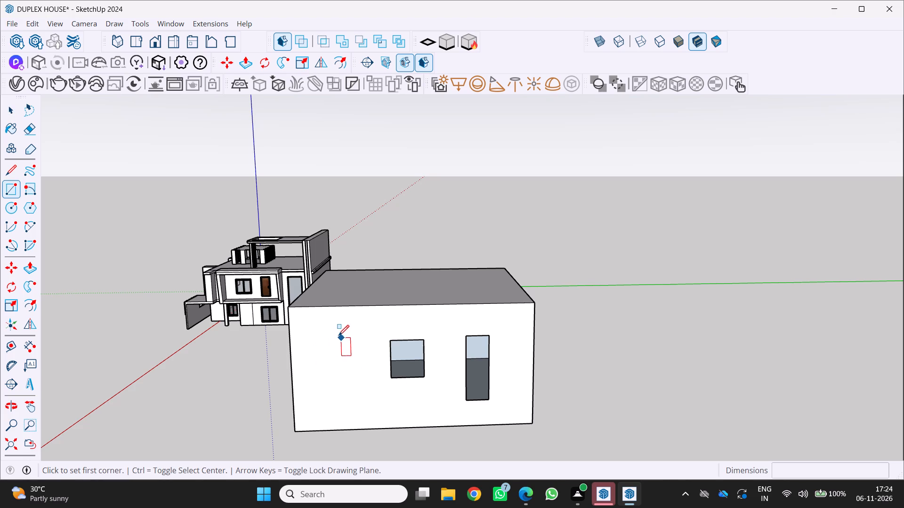
{"action": "left_click_drag", "start_coordinate": [334, 338], "coordinate": [340, 339]}
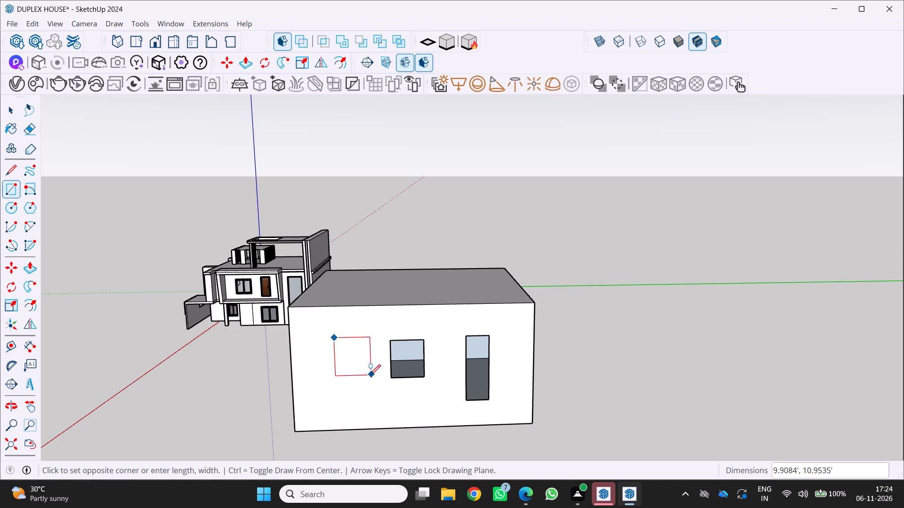
{"action": "left_click", "coordinate": [372, 379]}
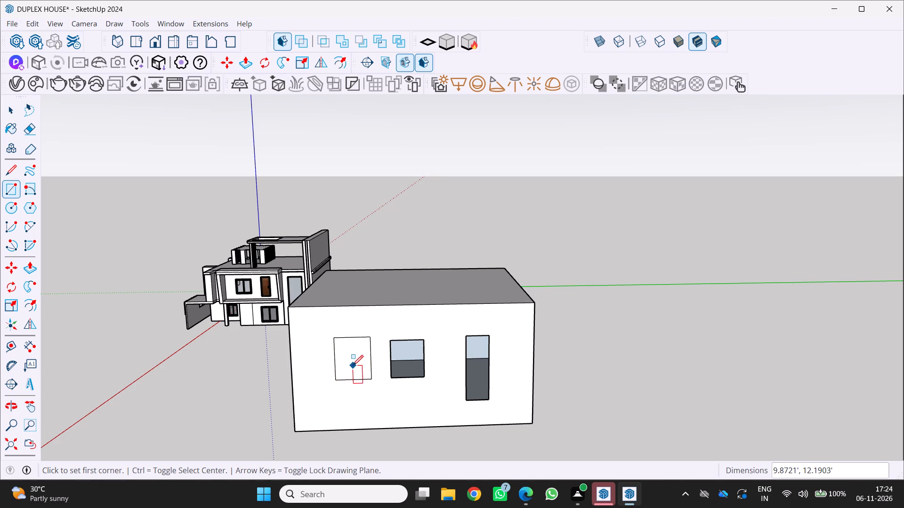
{"action": "key", "text": "p"}
{"action": "key", "text": "Delete"}
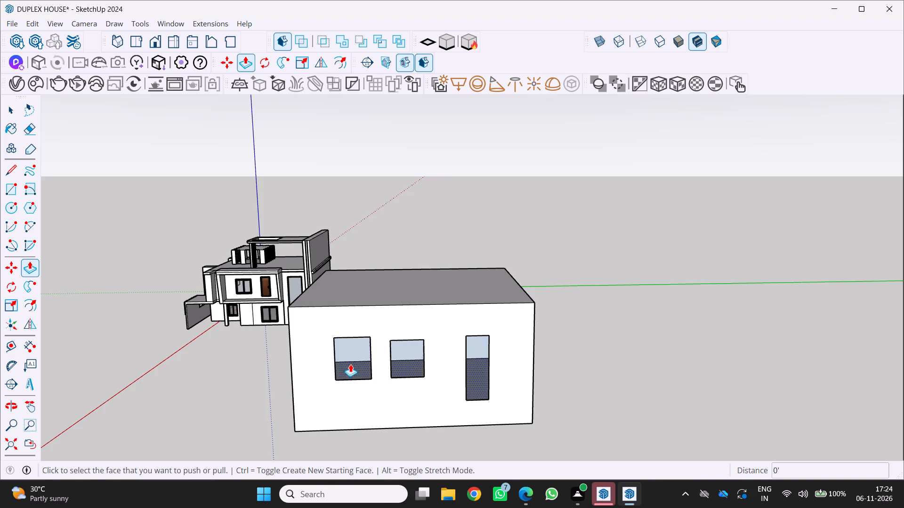
Examine the box and its three front openings from several angles, both above and near ground level.
{"action": "middle_click_drag", "start_coordinate": [356, 368], "coordinate": [425, 337]}
{"action": "middle_click", "coordinate": [425, 336]}
{"action": "scroll", "coordinate": [409, 332], "scroll_direction": "down", "scroll_amount": 5}
{"action": "middle_click", "coordinate": [385, 339]}
{"action": "middle_click_drag", "start_coordinate": [381, 342], "coordinate": [366, 352]}
{"action": "middle_click_drag", "start_coordinate": [363, 355], "coordinate": [319, 374]}
{"action": "middle_click", "coordinate": [318, 374]}
{"action": "scroll", "coordinate": [404, 358], "scroll_direction": "up", "scroll_amount": 3}
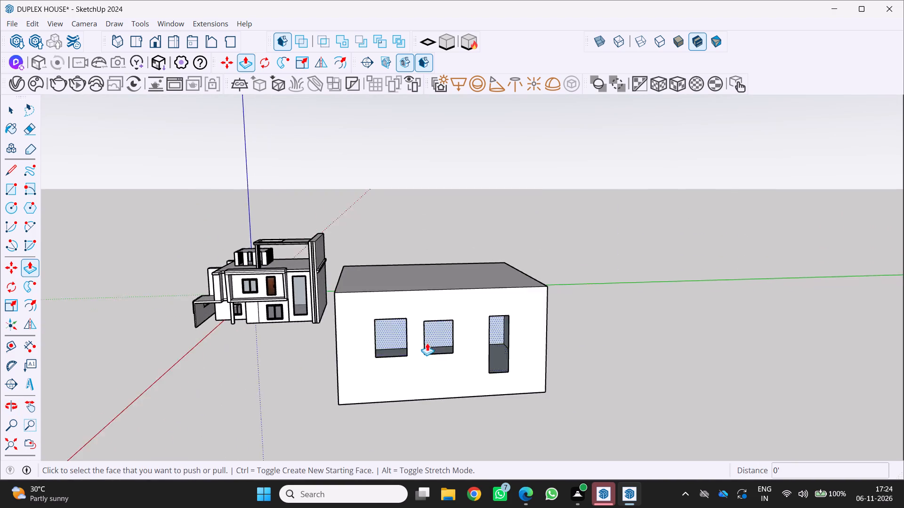
{"action": "scroll", "coordinate": [427, 343], "scroll_direction": "up", "scroll_amount": 2}
{"action": "middle_click_drag", "start_coordinate": [427, 343], "coordinate": [390, 352]}
{"action": "middle_click", "coordinate": [389, 352]}
{"action": "scroll", "coordinate": [382, 349], "scroll_direction": "up", "scroll_amount": 4}
{"action": "middle_click_drag", "start_coordinate": [359, 351], "coordinate": [494, 286]}
{"action": "scroll", "coordinate": [463, 294], "scroll_direction": "down", "scroll_amount": 5}
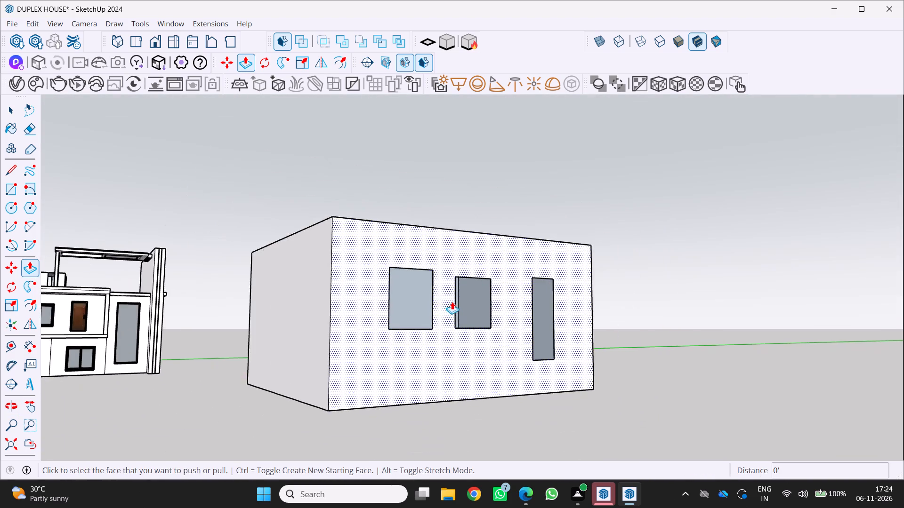
{"action": "middle_click_drag", "start_coordinate": [446, 304], "coordinate": [346, 355]}
{"action": "scroll", "coordinate": [351, 344], "scroll_direction": "down", "scroll_amount": 4}
{"action": "middle_click", "coordinate": [354, 345]}
{"action": "middle_click_drag", "start_coordinate": [355, 345], "coordinate": [344, 373]}
{"action": "scroll", "coordinate": [429, 310], "scroll_direction": "up", "scroll_amount": 3}
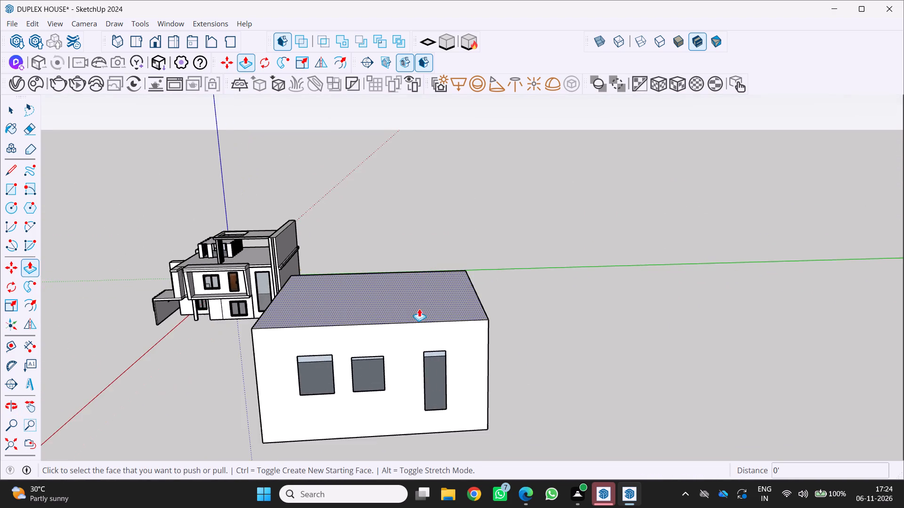
{"action": "middle_click", "coordinate": [417, 310]}
{"action": "scroll", "coordinate": [417, 310], "scroll_direction": "up", "scroll_amount": 1}
{"action": "middle_click_drag", "start_coordinate": [420, 309], "coordinate": [433, 297]}
{"action": "scroll", "coordinate": [430, 299], "scroll_direction": "down", "scroll_amount": 4}
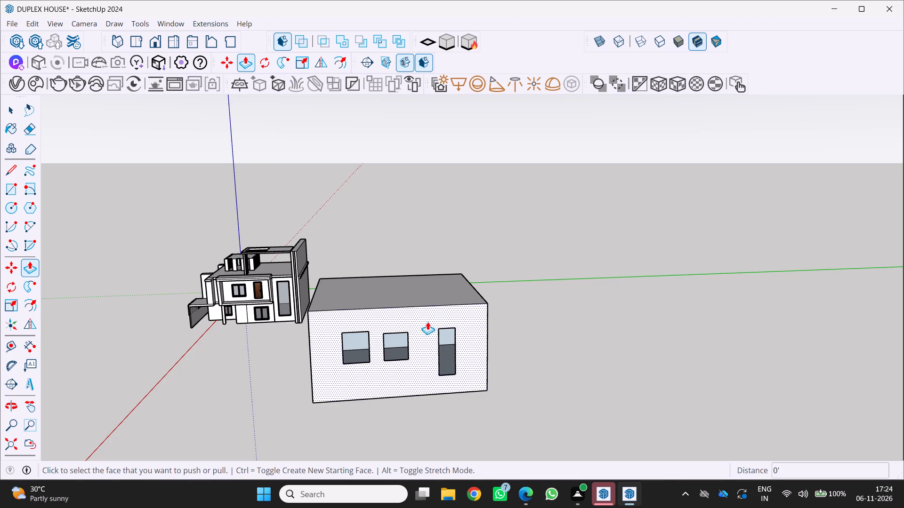
{"action": "middle_click_drag", "start_coordinate": [435, 344], "coordinate": [347, 343]}
{"action": "middle_click_drag", "start_coordinate": [348, 345], "coordinate": [363, 353]}
{"action": "scroll", "coordinate": [412, 372], "scroll_direction": "up", "scroll_amount": 1}
{"action": "middle_click_drag", "start_coordinate": [412, 367], "coordinate": [414, 376]}
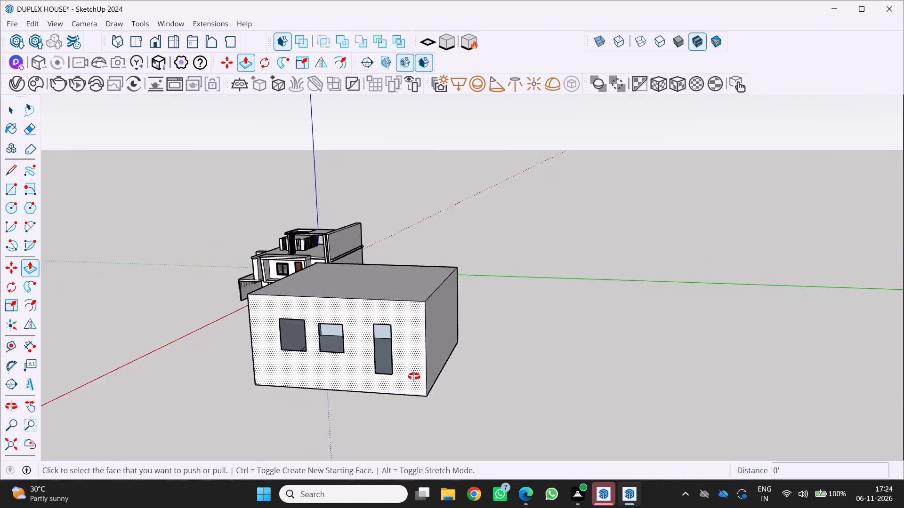
{"action": "middle_click_drag", "start_coordinate": [414, 376], "coordinate": [375, 402]}
{"action": "scroll", "coordinate": [357, 367], "scroll_direction": "up", "scroll_amount": 3}
{"action": "middle_click_drag", "start_coordinate": [363, 360], "coordinate": [441, 360]}
{"action": "middle_click", "coordinate": [443, 357]}
{"action": "scroll", "coordinate": [437, 331], "scroll_direction": "up", "scroll_amount": 4}
{"action": "middle_click_drag", "start_coordinate": [401, 343], "coordinate": [515, 234]}
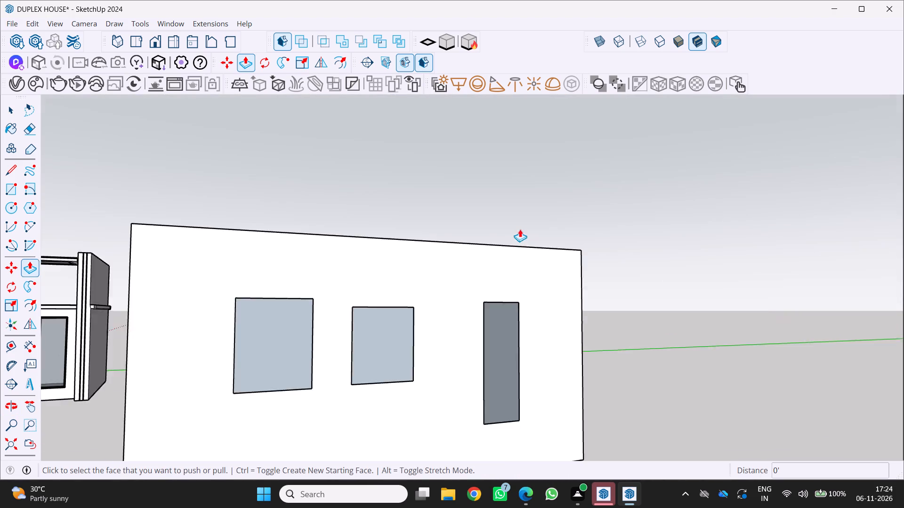
{"action": "scroll", "coordinate": [508, 231], "scroll_direction": "down", "scroll_amount": 10}
{"action": "middle_click", "coordinate": [433, 279]}
{"action": "middle_click_drag", "start_coordinate": [434, 283], "coordinate": [421, 312]}
{"action": "middle_click", "coordinate": [421, 312]}
{"action": "scroll", "coordinate": [377, 341], "scroll_direction": "up", "scroll_amount": 7}
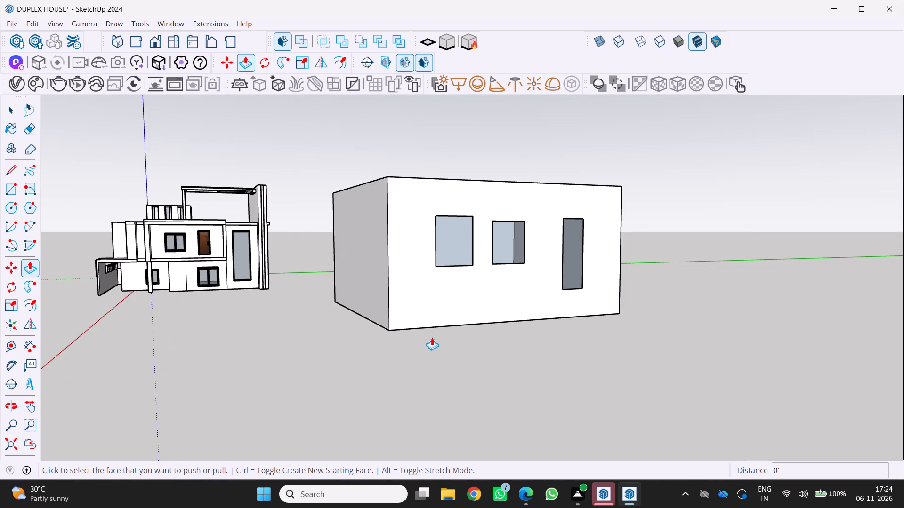
Draw four stacked horizontal strips, each about 31' to 32' long and 1.1' to 1.6' high, below the box's two window openings.
{"action": "key", "text": "r"}
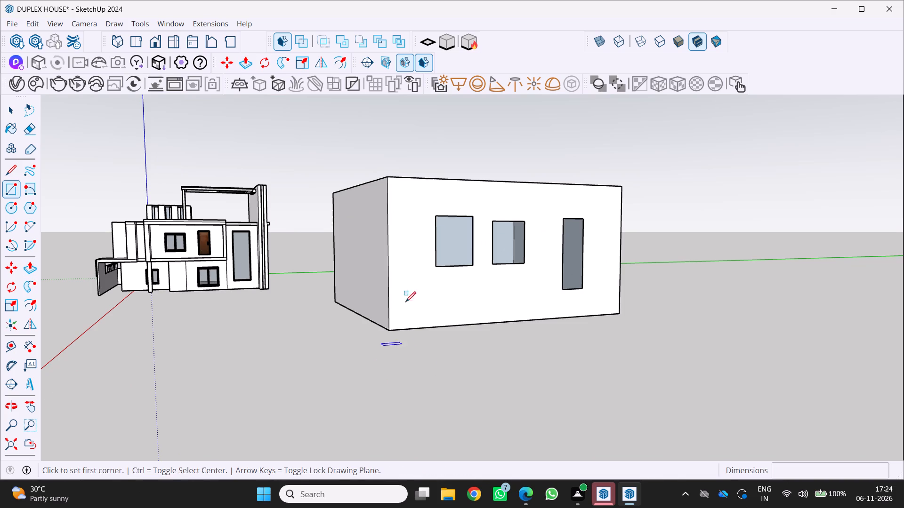
{"action": "scroll", "coordinate": [411, 283], "scroll_direction": "up", "scroll_amount": 2}
{"action": "left_click_drag", "start_coordinate": [402, 287], "coordinate": [406, 286]}
{"action": "left_click", "coordinate": [543, 289]}
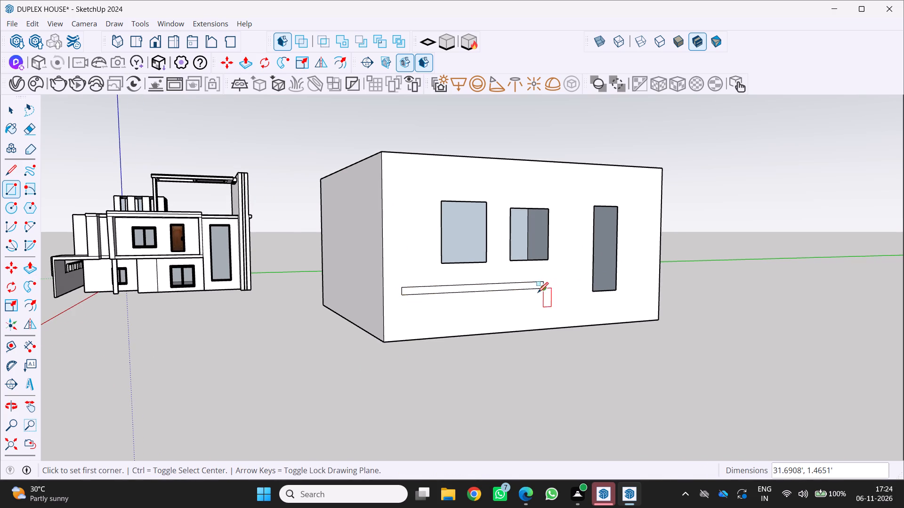
{"action": "scroll", "coordinate": [422, 311], "scroll_direction": "up", "scroll_amount": 2}
{"action": "left_click_drag", "start_coordinate": [399, 301], "coordinate": [404, 301]}
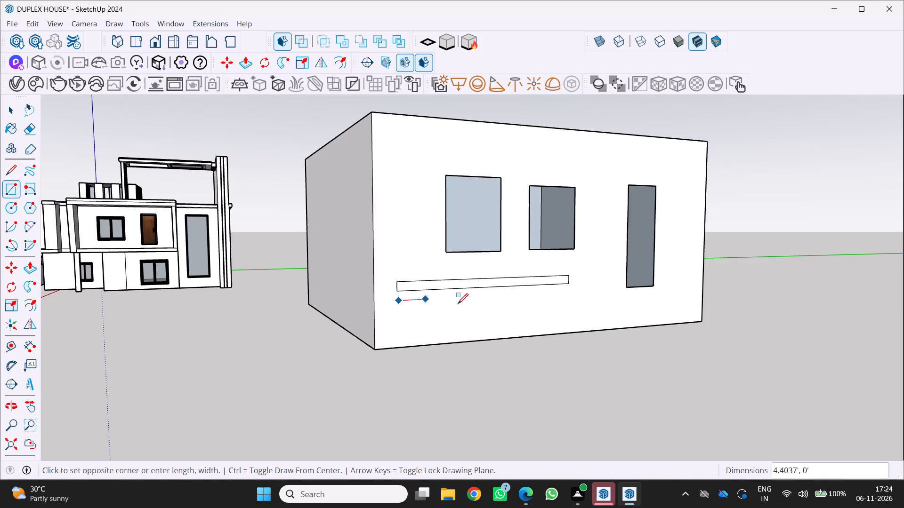
{"action": "left_click", "coordinate": [567, 299]}
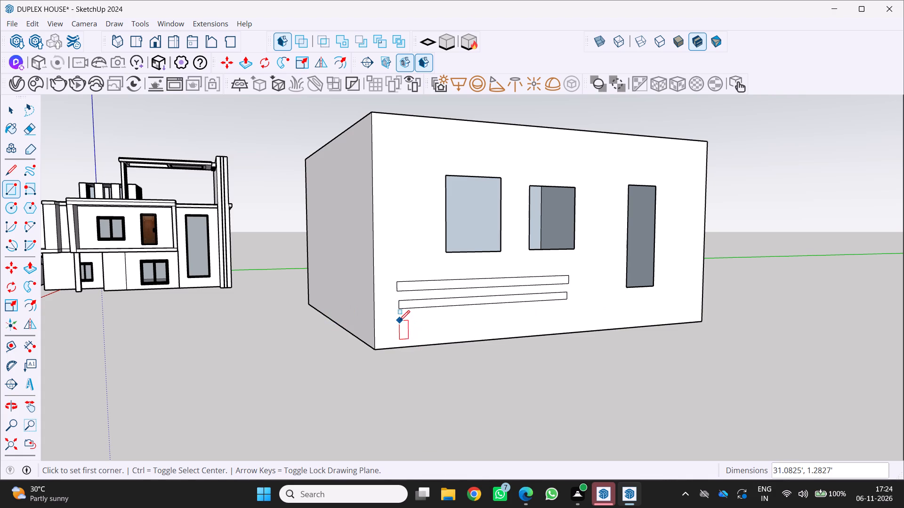
{"action": "left_click_drag", "start_coordinate": [399, 321], "coordinate": [408, 320]}
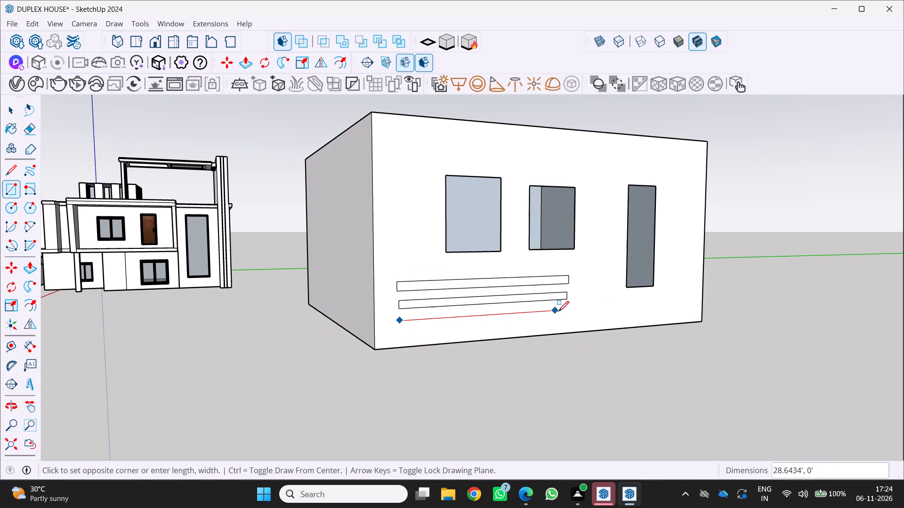
{"action": "left_click", "coordinate": [569, 318]}
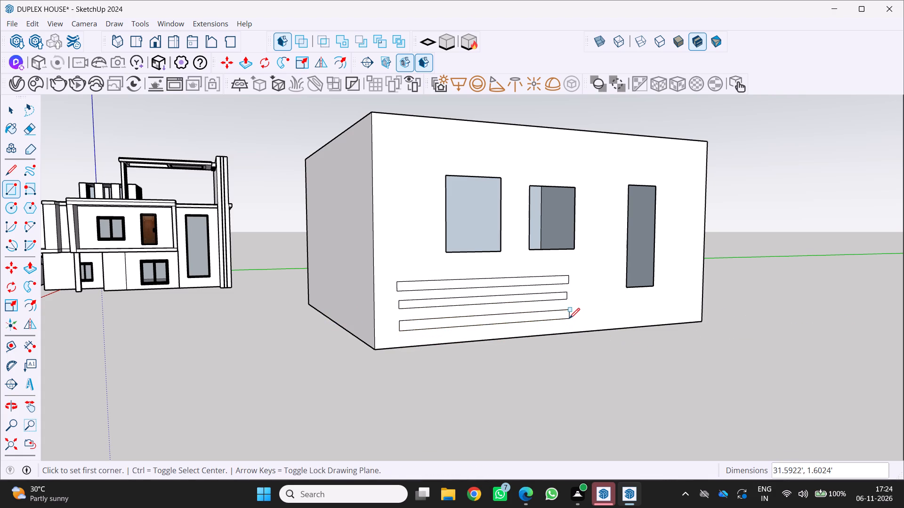
{"action": "scroll", "coordinate": [462, 345], "scroll_direction": "up", "scroll_amount": 4}
{"action": "scroll", "coordinate": [327, 324], "scroll_direction": "up", "scroll_amount": 2}
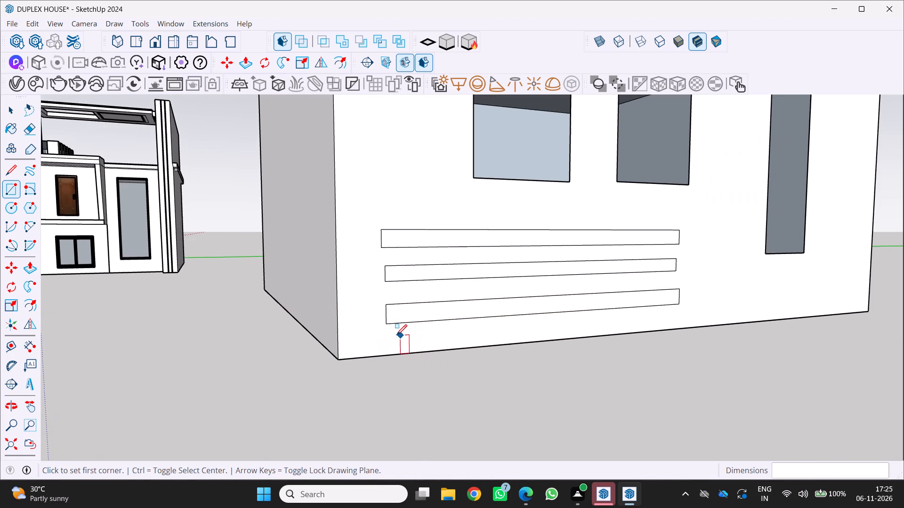
{"action": "left_click_drag", "start_coordinate": [387, 335], "coordinate": [393, 335]}
{"action": "scroll", "coordinate": [671, 371], "scroll_direction": "up", "scroll_amount": 2}
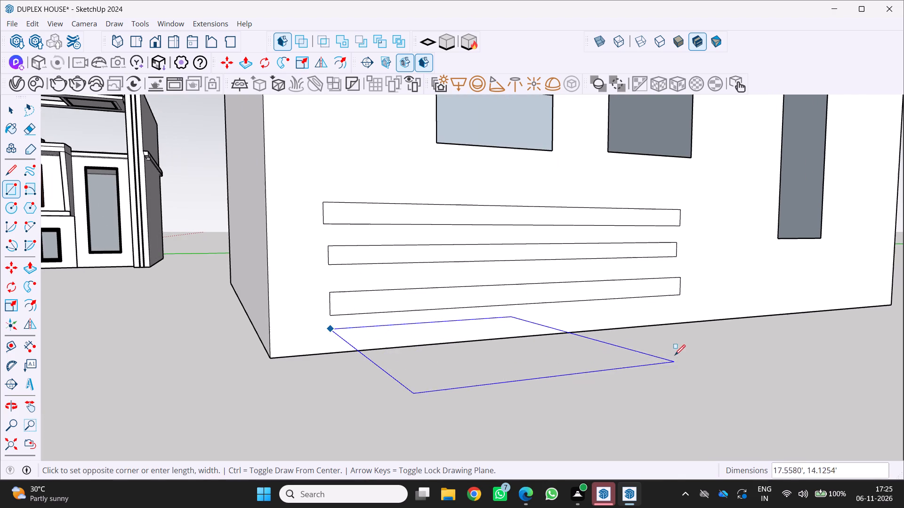
{"action": "left_click", "coordinate": [682, 317]}
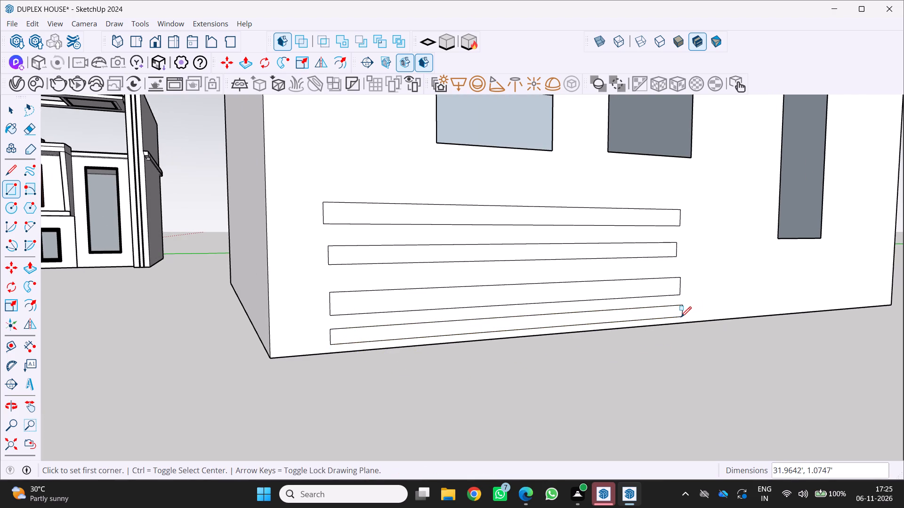
Push the top horizontal strip about 4.8' and the strip below it about 2.2' into the box's front wall.
{"action": "middle_click_drag", "start_coordinate": [670, 321], "coordinate": [583, 333]}
{"action": "middle_click", "coordinate": [582, 333]}
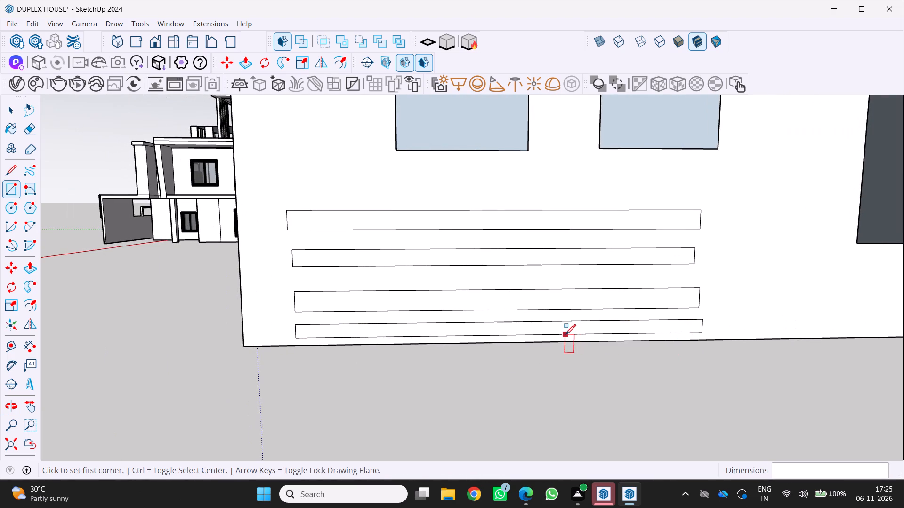
{"action": "key", "text": "p"}
{"action": "left_click_drag", "start_coordinate": [559, 216], "coordinate": [563, 213]}
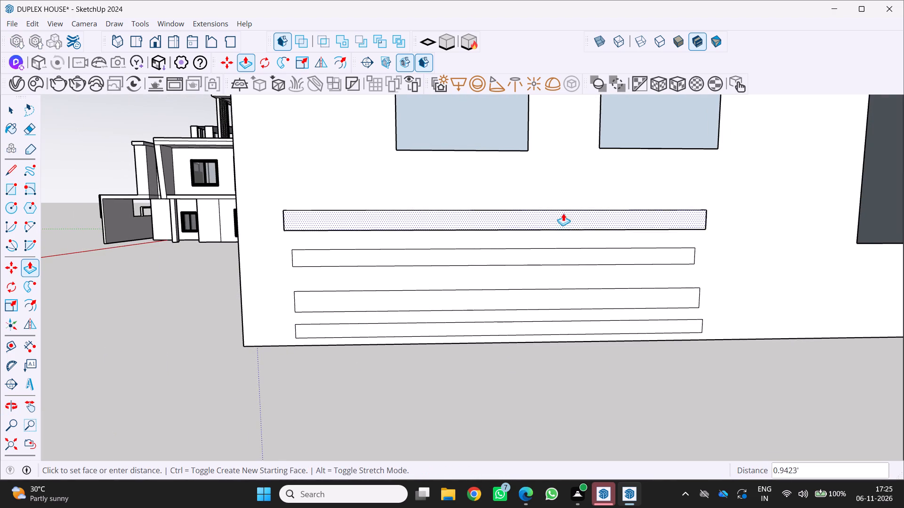
{"action": "left_click_drag", "start_coordinate": [563, 213], "coordinate": [555, 230]}
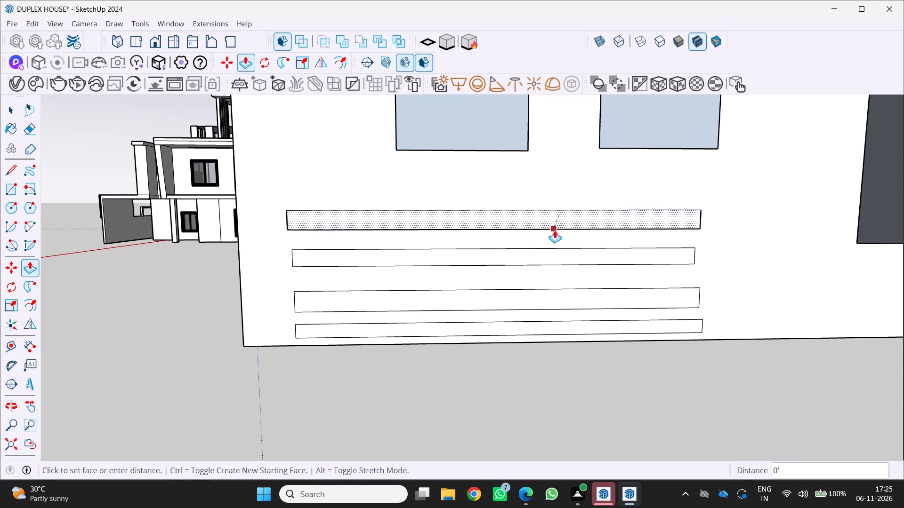
{"action": "left_click_drag", "start_coordinate": [555, 230], "coordinate": [539, 235]}
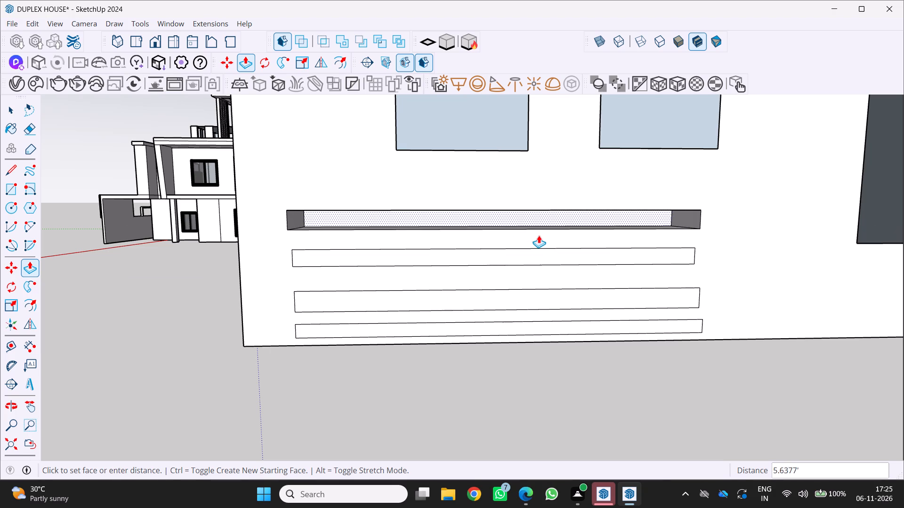
{"action": "left_click_drag", "start_coordinate": [539, 235], "coordinate": [539, 238]}
{"action": "middle_click_drag", "start_coordinate": [539, 263], "coordinate": [512, 270]}
{"action": "middle_click_drag", "start_coordinate": [506, 271], "coordinate": [443, 226]}
{"action": "scroll", "coordinate": [467, 269], "scroll_direction": "up", "scroll_amount": 1}
{"action": "middle_click", "coordinate": [444, 226]}
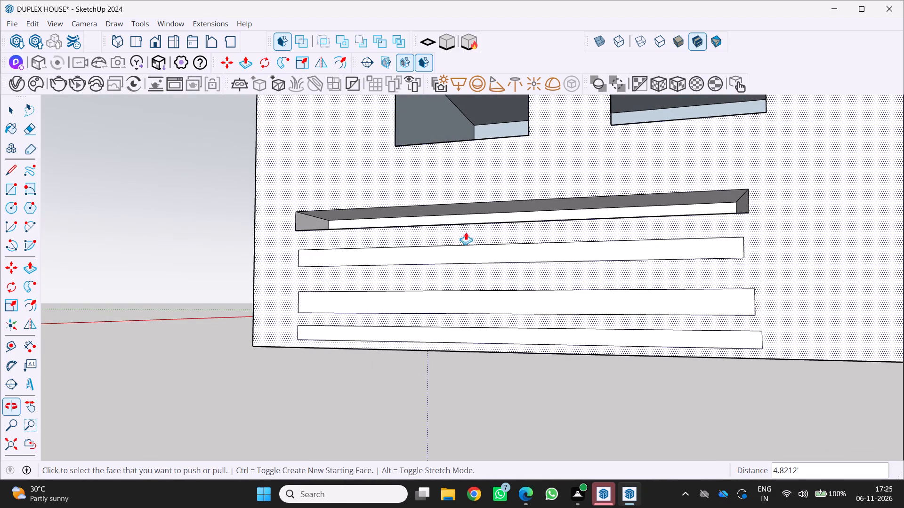
{"action": "left_click_drag", "start_coordinate": [484, 245], "coordinate": [497, 238]}
Recess the third strip into the front wall and push the lowest strip in about 2.5'.
{"action": "middle_click_drag", "start_coordinate": [460, 258], "coordinate": [460, 261]}
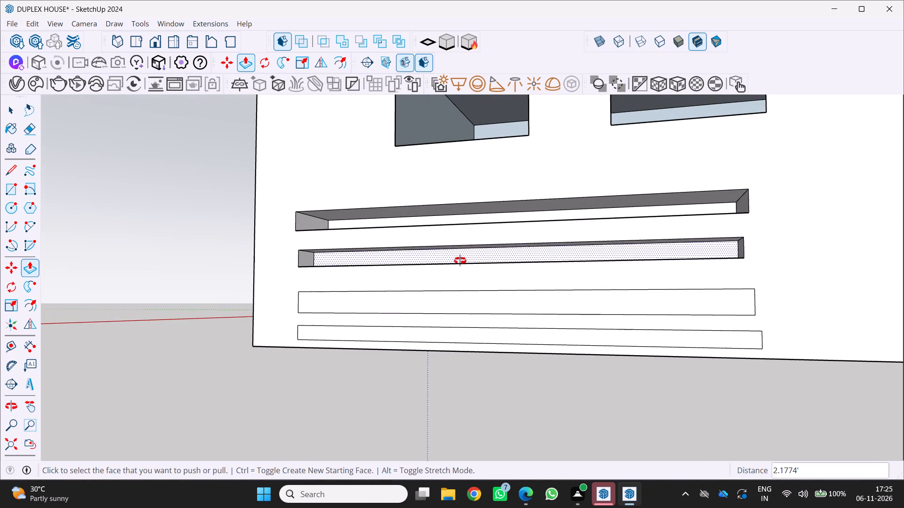
{"action": "middle_click_drag", "start_coordinate": [460, 261], "coordinate": [559, 308]}
{"action": "left_click_drag", "start_coordinate": [448, 302], "coordinate": [457, 284]}
{"action": "left_click_drag", "start_coordinate": [386, 333], "coordinate": [390, 320]}
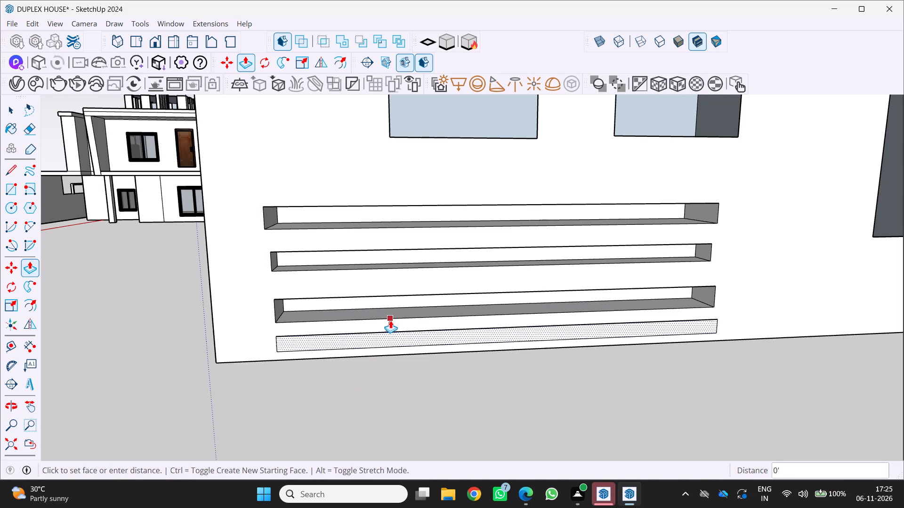
{"action": "left_click_drag", "start_coordinate": [390, 320], "coordinate": [386, 324]}
Examine the four recessed strips on the box's front wall from several angles.
{"action": "middle_click_drag", "start_coordinate": [350, 362], "coordinate": [411, 275]}
{"action": "scroll", "coordinate": [396, 286], "scroll_direction": "down", "scroll_amount": 2}
{"action": "middle_click_drag", "start_coordinate": [387, 299], "coordinate": [288, 354]}
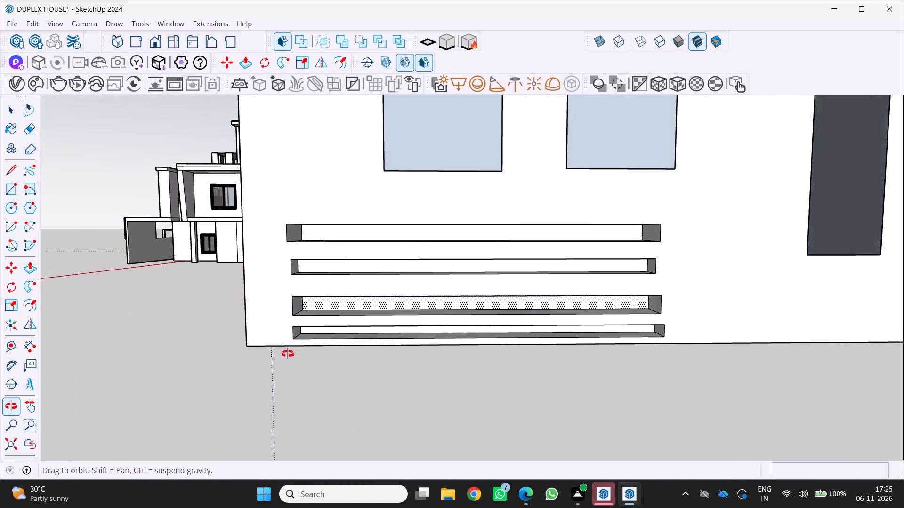
{"action": "middle_click_drag", "start_coordinate": [288, 354], "coordinate": [236, 339]}
{"action": "scroll", "coordinate": [247, 348], "scroll_direction": "up", "scroll_amount": 3}
{"action": "middle_click_drag", "start_coordinate": [251, 350], "coordinate": [357, 370]}
{"action": "scroll", "coordinate": [332, 355], "scroll_direction": "down", "scroll_amount": 3}
{"action": "middle_click_drag", "start_coordinate": [331, 357], "coordinate": [329, 357]}
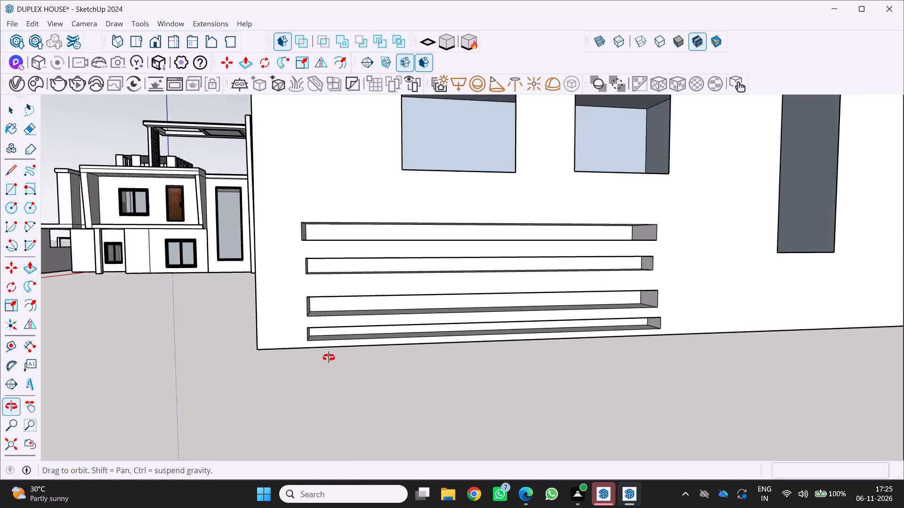
{"action": "middle_click_drag", "start_coordinate": [329, 357], "coordinate": [280, 378]}
{"action": "scroll", "coordinate": [363, 288], "scroll_direction": "down", "scroll_amount": 4}
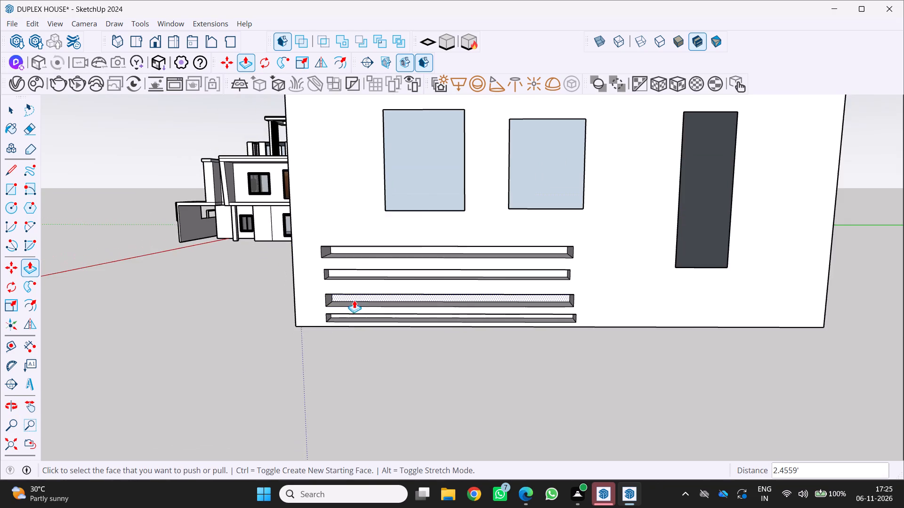
{"action": "middle_click_drag", "start_coordinate": [354, 300], "coordinate": [306, 313]}
{"action": "middle_click", "coordinate": [306, 313]}
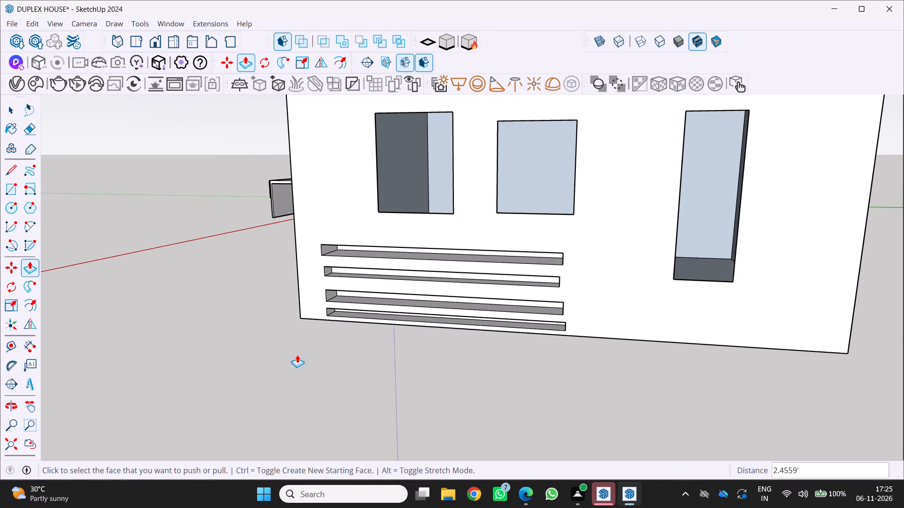
{"action": "scroll", "coordinate": [541, 257], "scroll_direction": "up", "scroll_amount": 1}
{"action": "scroll", "coordinate": [591, 258], "scroll_direction": "up", "scroll_amount": 2}
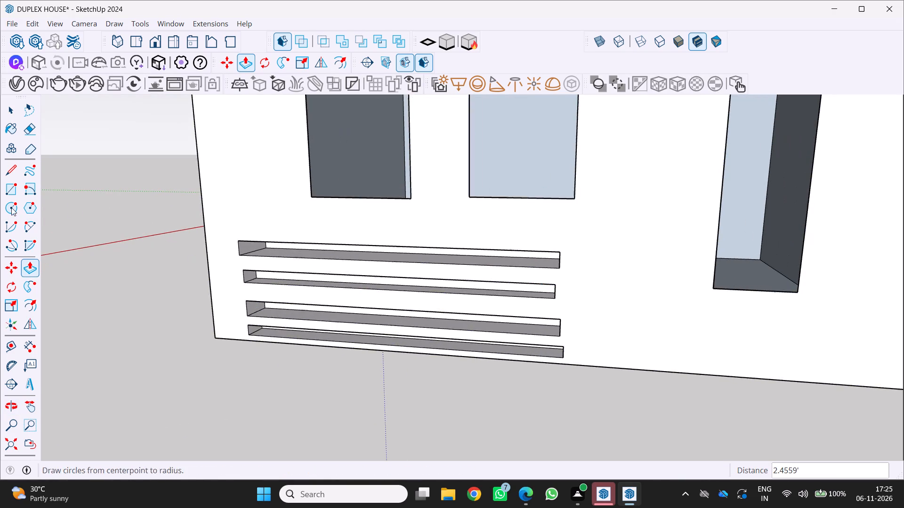
Draw a 9.7' vertical line from the lowest strip's tall-opening end, joined to the top strip's corner by a 0.58' line.
{"action": "type", "text": ";L"}
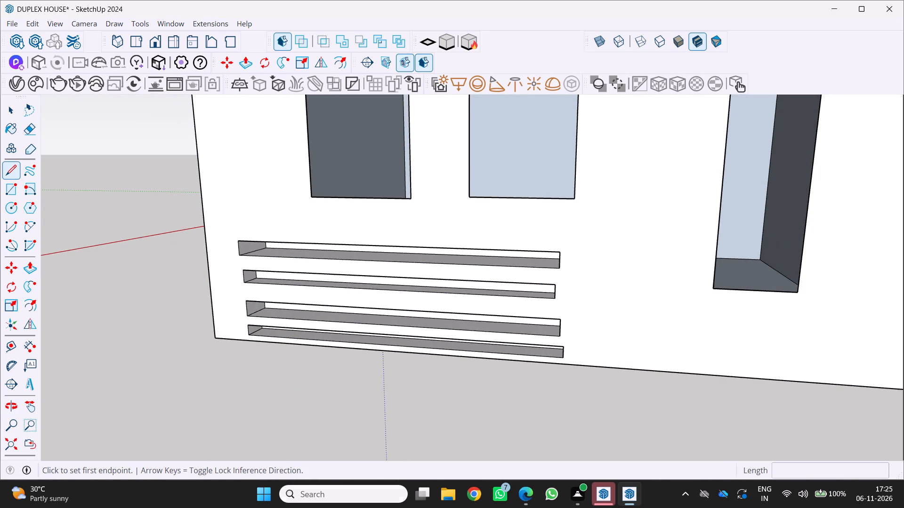
{"action": "left_click", "coordinate": [565, 357]}
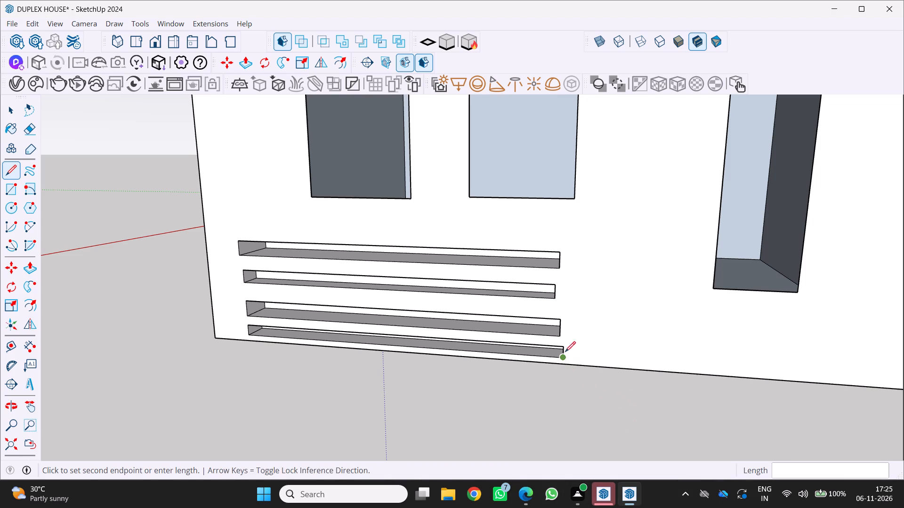
{"action": "left_click", "coordinate": [565, 253]}
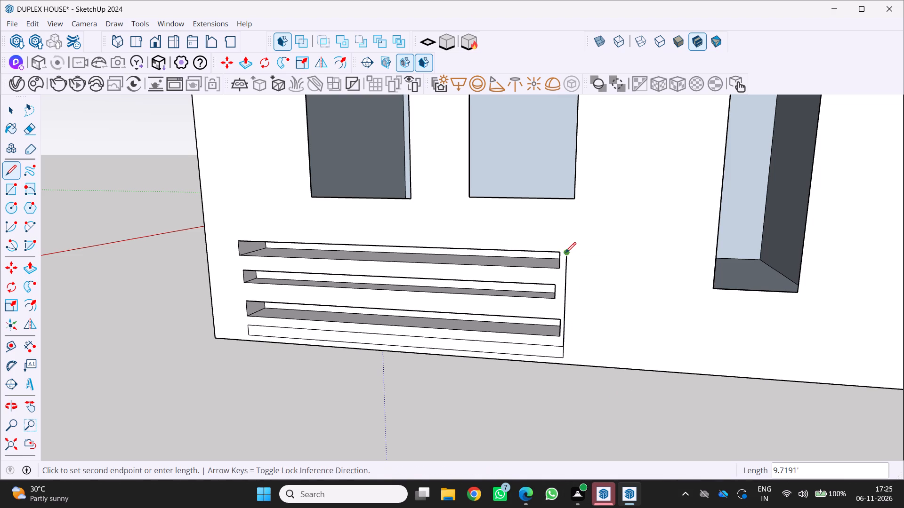
{"action": "scroll", "coordinate": [553, 252], "scroll_direction": "up", "scroll_amount": 2}
{"action": "left_click_drag", "start_coordinate": [563, 253], "coordinate": [568, 253]}
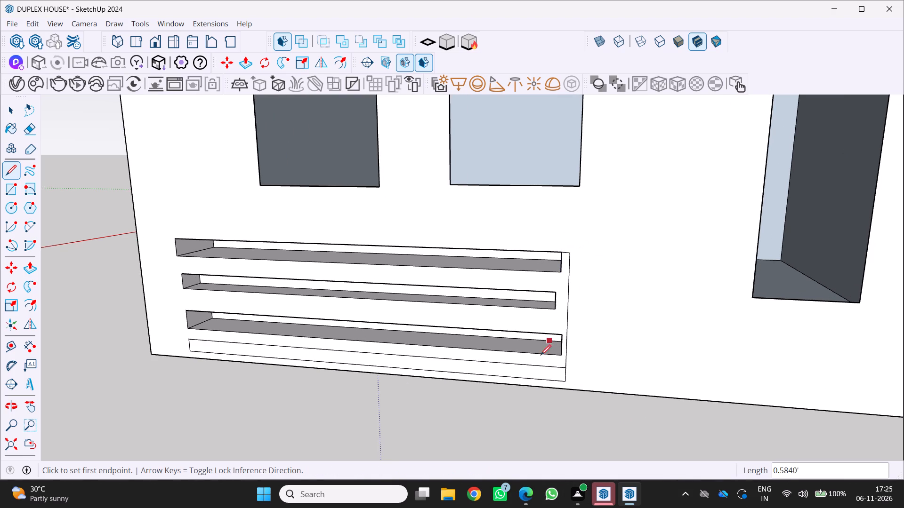
Push the face covering the lowest strip about 1.36' back into the wall.
{"action": "scroll", "coordinate": [562, 381], "scroll_direction": "up", "scroll_amount": 3}
{"action": "middle_click_drag", "start_coordinate": [563, 370], "coordinate": [631, 355]}
{"action": "scroll", "coordinate": [563, 370], "scroll_direction": "up", "scroll_amount": 1}
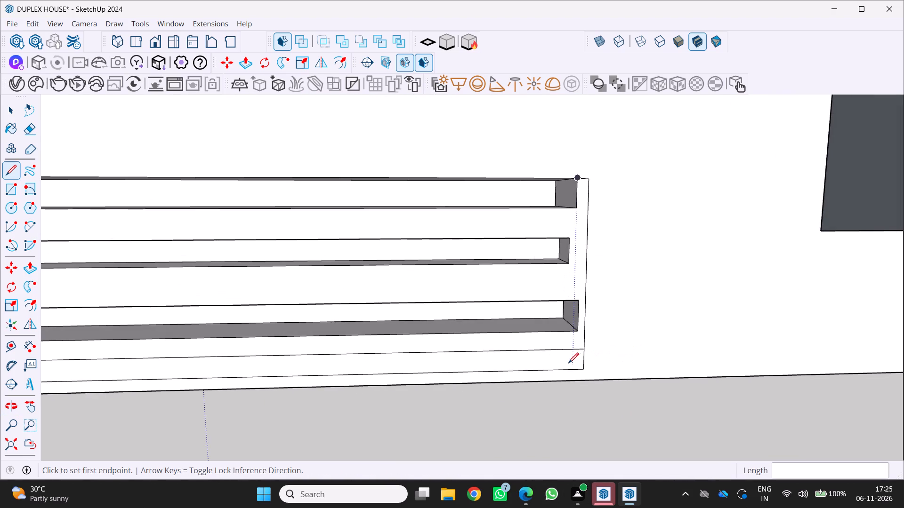
{"action": "key", "text": "p"}
{"action": "left_click_drag", "start_coordinate": [537, 357], "coordinate": [539, 360]}
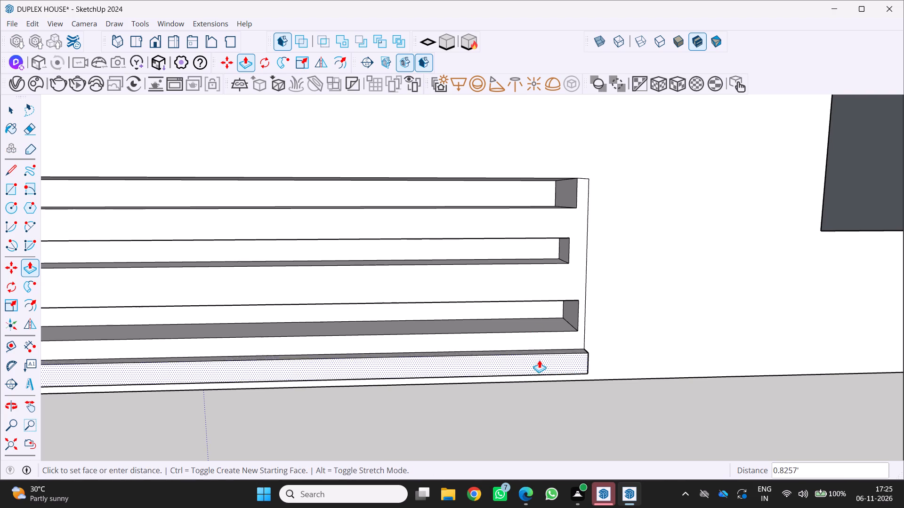
{"action": "left_click_drag", "start_coordinate": [539, 360], "coordinate": [535, 348]}
Examine how the four recesses' ends line up with the new vertical line.
{"action": "middle_click_drag", "start_coordinate": [535, 362], "coordinate": [549, 359]}
{"action": "middle_click_drag", "start_coordinate": [681, 324], "coordinate": [733, 304]}
{"action": "scroll", "coordinate": [733, 304], "scroll_direction": "down", "scroll_amount": 9}
{"action": "middle_click", "coordinate": [733, 304]}
{"action": "middle_click_drag", "start_coordinate": [665, 315], "coordinate": [558, 339]}
{"action": "middle_click", "coordinate": [557, 339]}
{"action": "scroll", "coordinate": [556, 338], "scroll_direction": "up", "scroll_amount": 4}
{"action": "middle_click_drag", "start_coordinate": [565, 335], "coordinate": [628, 319]}
{"action": "middle_click", "coordinate": [632, 318]}
{"action": "scroll", "coordinate": [664, 288], "scroll_direction": "down", "scroll_amount": 4}
{"action": "middle_click_drag", "start_coordinate": [658, 302], "coordinate": [605, 303]}
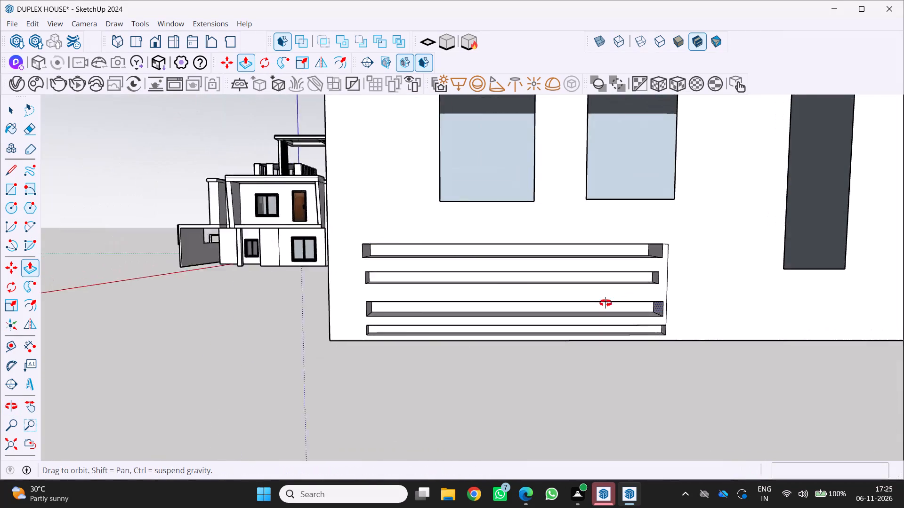
{"action": "middle_click_drag", "start_coordinate": [605, 303], "coordinate": [589, 305]}
Extend the second recess about 0.91' and the third about 0.35' to the vertical line by pushing their end faces.
{"action": "scroll", "coordinate": [655, 287], "scroll_direction": "up", "scroll_amount": 4}
{"action": "middle_click", "coordinate": [647, 273]}
{"action": "middle_click_drag", "start_coordinate": [649, 274], "coordinate": [717, 278]}
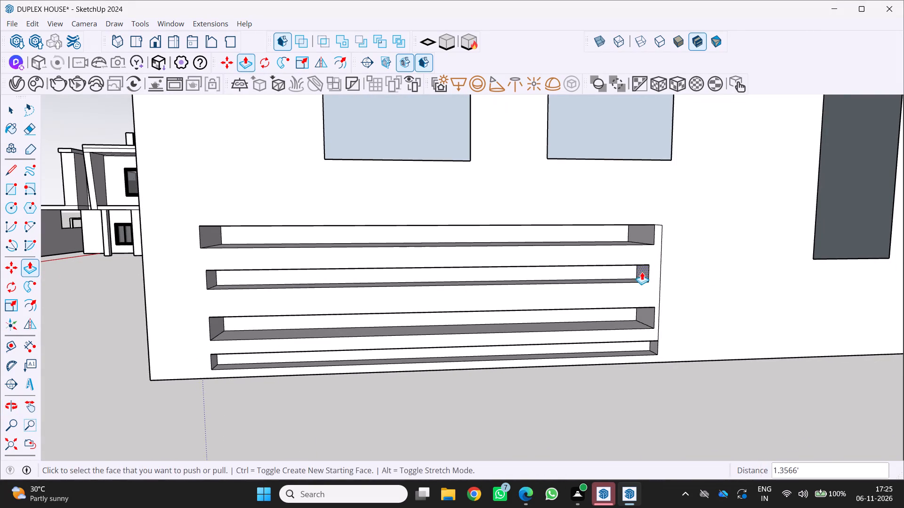
{"action": "left_click_drag", "start_coordinate": [642, 272], "coordinate": [654, 273]}
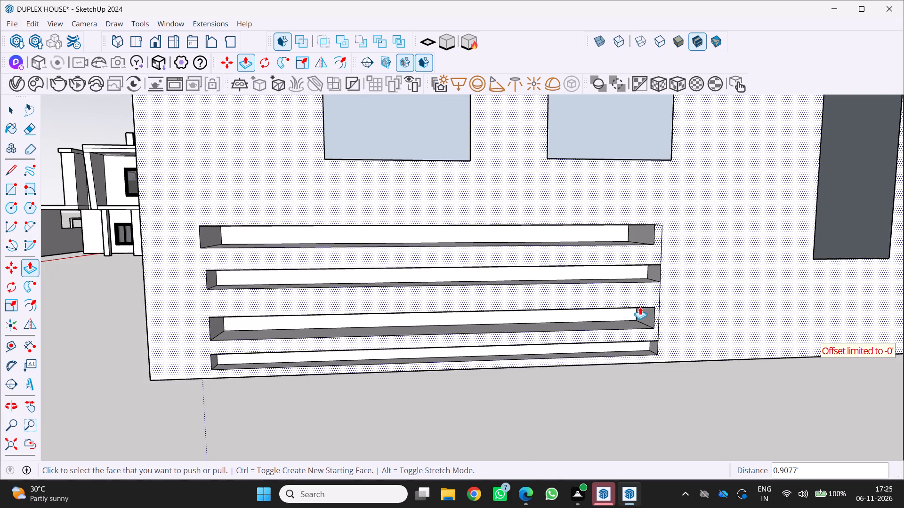
{"action": "left_click_drag", "start_coordinate": [642, 314], "coordinate": [660, 313]}
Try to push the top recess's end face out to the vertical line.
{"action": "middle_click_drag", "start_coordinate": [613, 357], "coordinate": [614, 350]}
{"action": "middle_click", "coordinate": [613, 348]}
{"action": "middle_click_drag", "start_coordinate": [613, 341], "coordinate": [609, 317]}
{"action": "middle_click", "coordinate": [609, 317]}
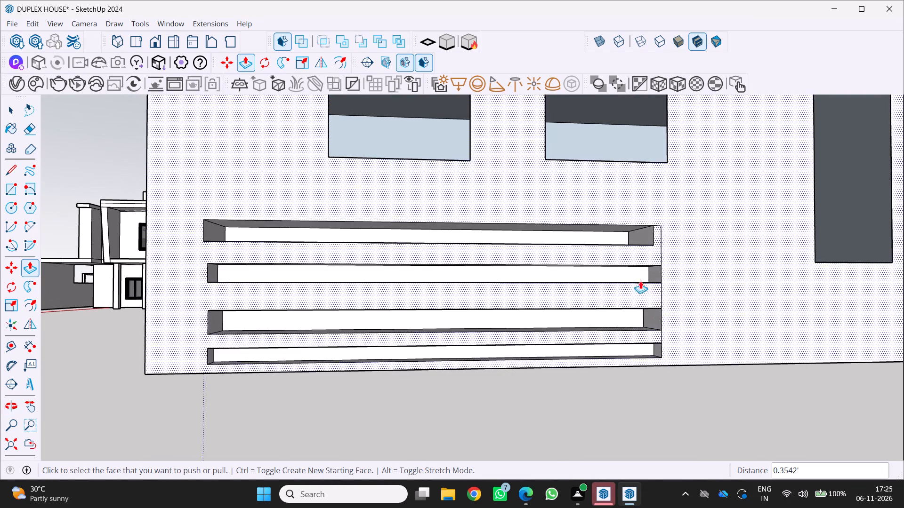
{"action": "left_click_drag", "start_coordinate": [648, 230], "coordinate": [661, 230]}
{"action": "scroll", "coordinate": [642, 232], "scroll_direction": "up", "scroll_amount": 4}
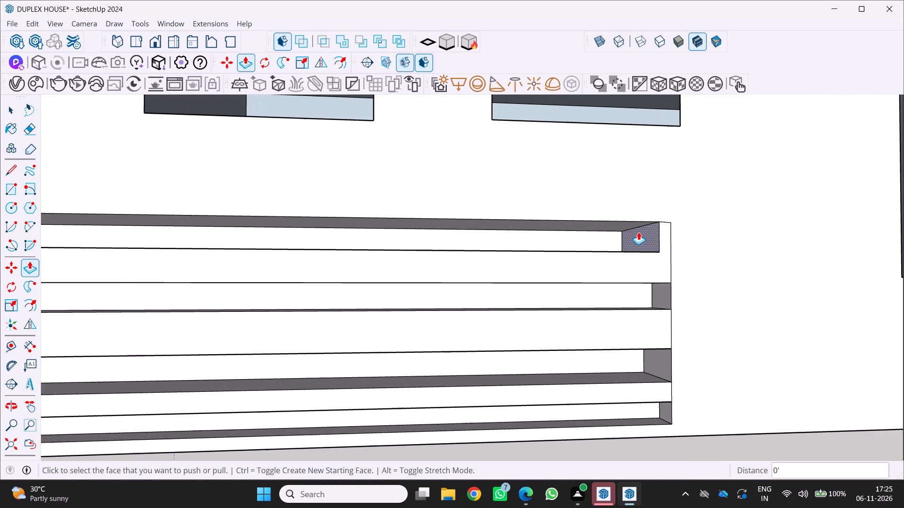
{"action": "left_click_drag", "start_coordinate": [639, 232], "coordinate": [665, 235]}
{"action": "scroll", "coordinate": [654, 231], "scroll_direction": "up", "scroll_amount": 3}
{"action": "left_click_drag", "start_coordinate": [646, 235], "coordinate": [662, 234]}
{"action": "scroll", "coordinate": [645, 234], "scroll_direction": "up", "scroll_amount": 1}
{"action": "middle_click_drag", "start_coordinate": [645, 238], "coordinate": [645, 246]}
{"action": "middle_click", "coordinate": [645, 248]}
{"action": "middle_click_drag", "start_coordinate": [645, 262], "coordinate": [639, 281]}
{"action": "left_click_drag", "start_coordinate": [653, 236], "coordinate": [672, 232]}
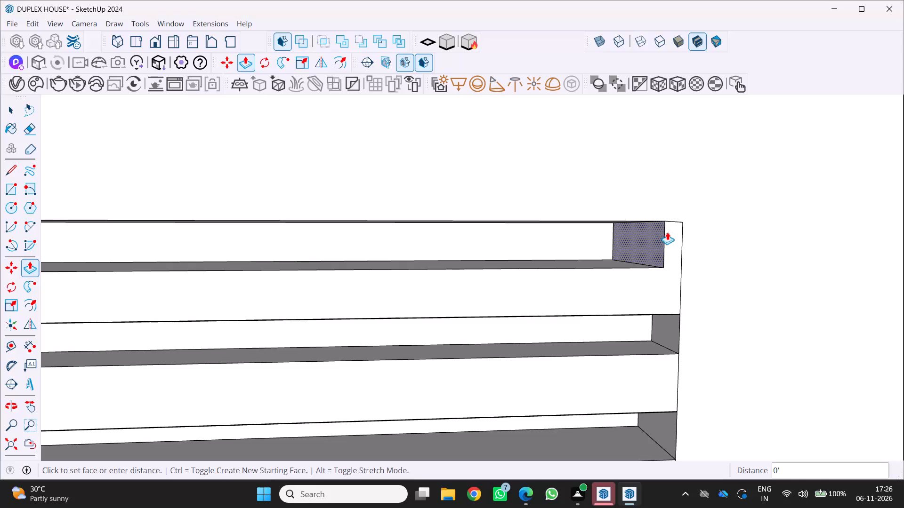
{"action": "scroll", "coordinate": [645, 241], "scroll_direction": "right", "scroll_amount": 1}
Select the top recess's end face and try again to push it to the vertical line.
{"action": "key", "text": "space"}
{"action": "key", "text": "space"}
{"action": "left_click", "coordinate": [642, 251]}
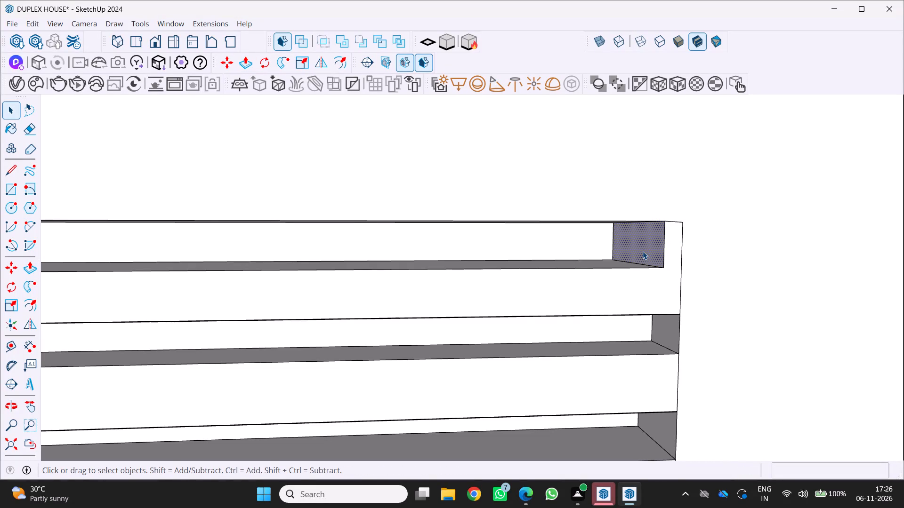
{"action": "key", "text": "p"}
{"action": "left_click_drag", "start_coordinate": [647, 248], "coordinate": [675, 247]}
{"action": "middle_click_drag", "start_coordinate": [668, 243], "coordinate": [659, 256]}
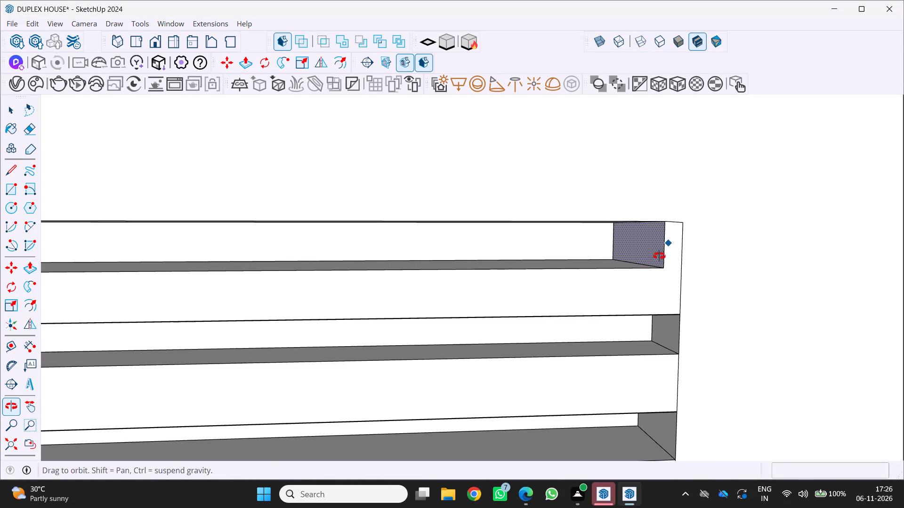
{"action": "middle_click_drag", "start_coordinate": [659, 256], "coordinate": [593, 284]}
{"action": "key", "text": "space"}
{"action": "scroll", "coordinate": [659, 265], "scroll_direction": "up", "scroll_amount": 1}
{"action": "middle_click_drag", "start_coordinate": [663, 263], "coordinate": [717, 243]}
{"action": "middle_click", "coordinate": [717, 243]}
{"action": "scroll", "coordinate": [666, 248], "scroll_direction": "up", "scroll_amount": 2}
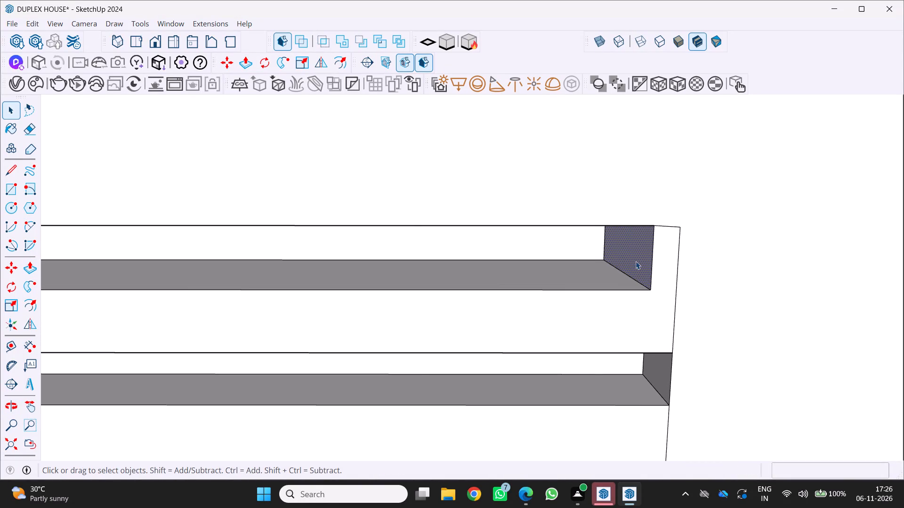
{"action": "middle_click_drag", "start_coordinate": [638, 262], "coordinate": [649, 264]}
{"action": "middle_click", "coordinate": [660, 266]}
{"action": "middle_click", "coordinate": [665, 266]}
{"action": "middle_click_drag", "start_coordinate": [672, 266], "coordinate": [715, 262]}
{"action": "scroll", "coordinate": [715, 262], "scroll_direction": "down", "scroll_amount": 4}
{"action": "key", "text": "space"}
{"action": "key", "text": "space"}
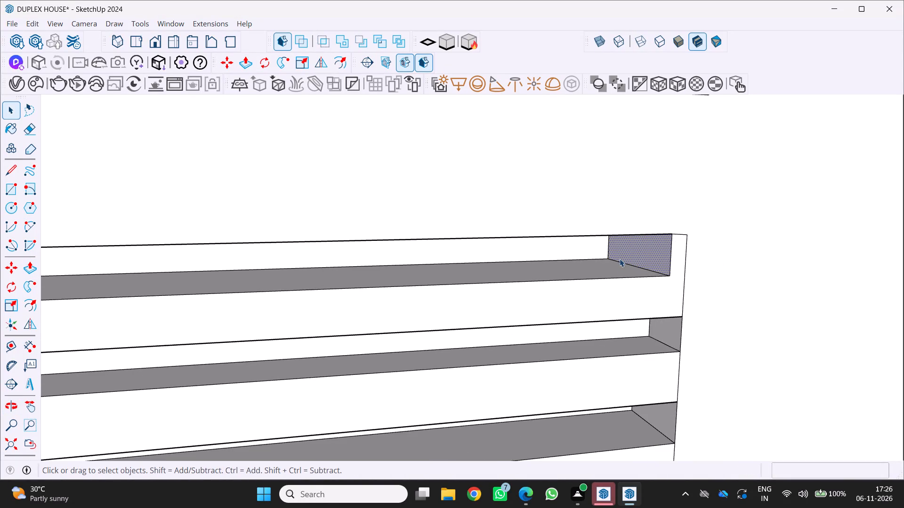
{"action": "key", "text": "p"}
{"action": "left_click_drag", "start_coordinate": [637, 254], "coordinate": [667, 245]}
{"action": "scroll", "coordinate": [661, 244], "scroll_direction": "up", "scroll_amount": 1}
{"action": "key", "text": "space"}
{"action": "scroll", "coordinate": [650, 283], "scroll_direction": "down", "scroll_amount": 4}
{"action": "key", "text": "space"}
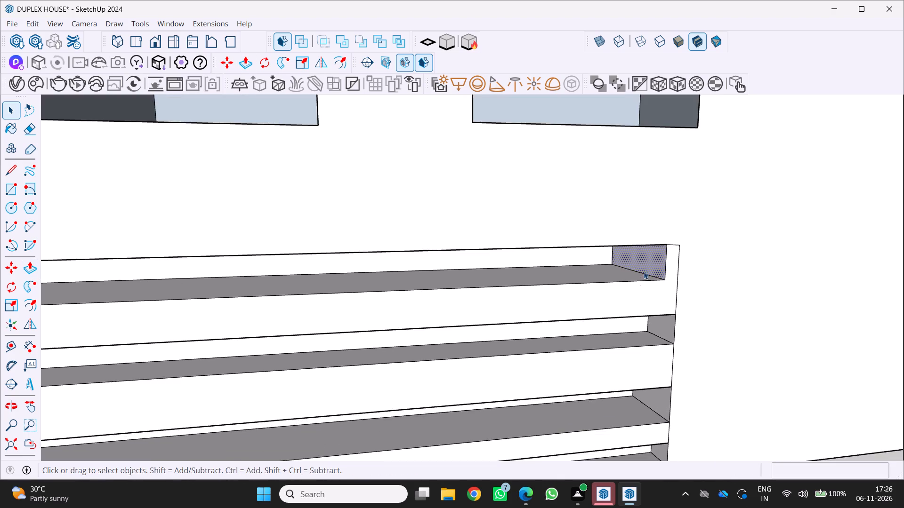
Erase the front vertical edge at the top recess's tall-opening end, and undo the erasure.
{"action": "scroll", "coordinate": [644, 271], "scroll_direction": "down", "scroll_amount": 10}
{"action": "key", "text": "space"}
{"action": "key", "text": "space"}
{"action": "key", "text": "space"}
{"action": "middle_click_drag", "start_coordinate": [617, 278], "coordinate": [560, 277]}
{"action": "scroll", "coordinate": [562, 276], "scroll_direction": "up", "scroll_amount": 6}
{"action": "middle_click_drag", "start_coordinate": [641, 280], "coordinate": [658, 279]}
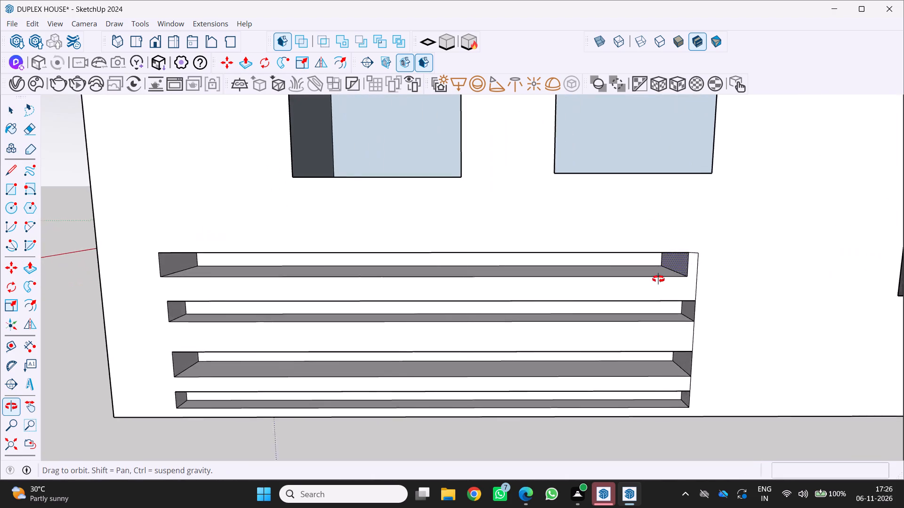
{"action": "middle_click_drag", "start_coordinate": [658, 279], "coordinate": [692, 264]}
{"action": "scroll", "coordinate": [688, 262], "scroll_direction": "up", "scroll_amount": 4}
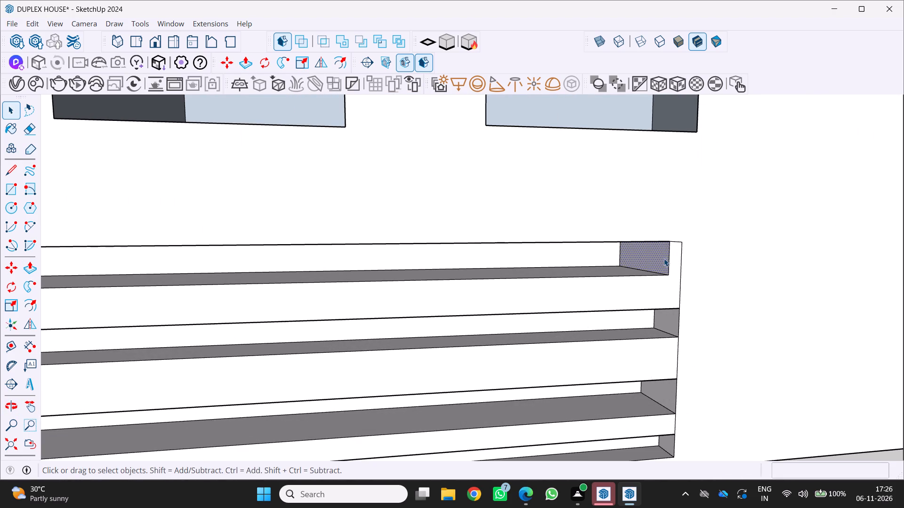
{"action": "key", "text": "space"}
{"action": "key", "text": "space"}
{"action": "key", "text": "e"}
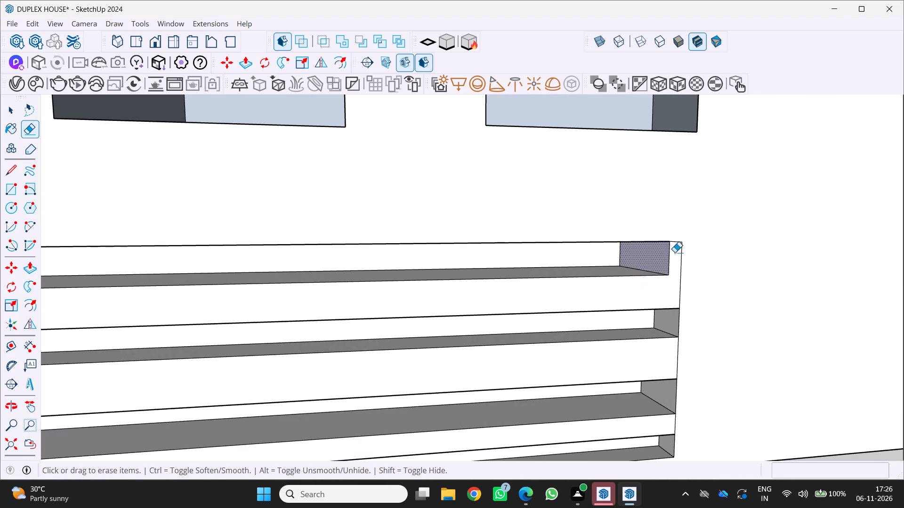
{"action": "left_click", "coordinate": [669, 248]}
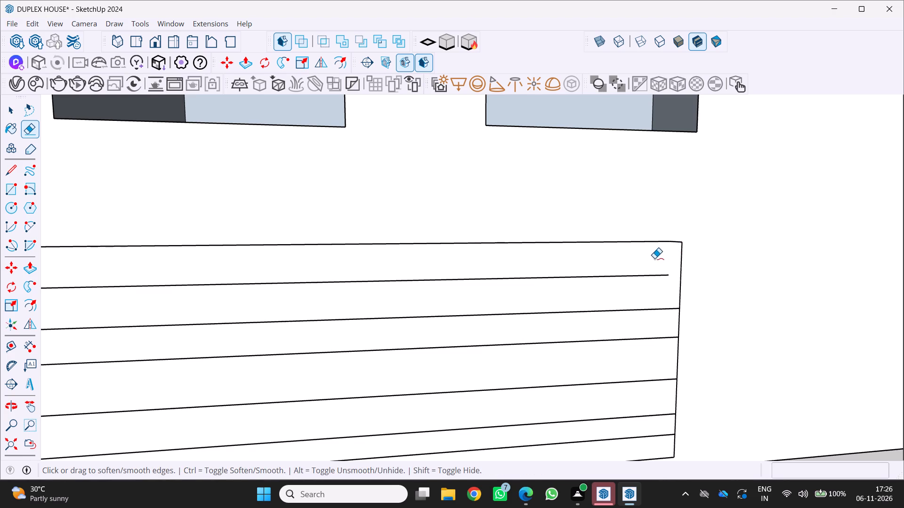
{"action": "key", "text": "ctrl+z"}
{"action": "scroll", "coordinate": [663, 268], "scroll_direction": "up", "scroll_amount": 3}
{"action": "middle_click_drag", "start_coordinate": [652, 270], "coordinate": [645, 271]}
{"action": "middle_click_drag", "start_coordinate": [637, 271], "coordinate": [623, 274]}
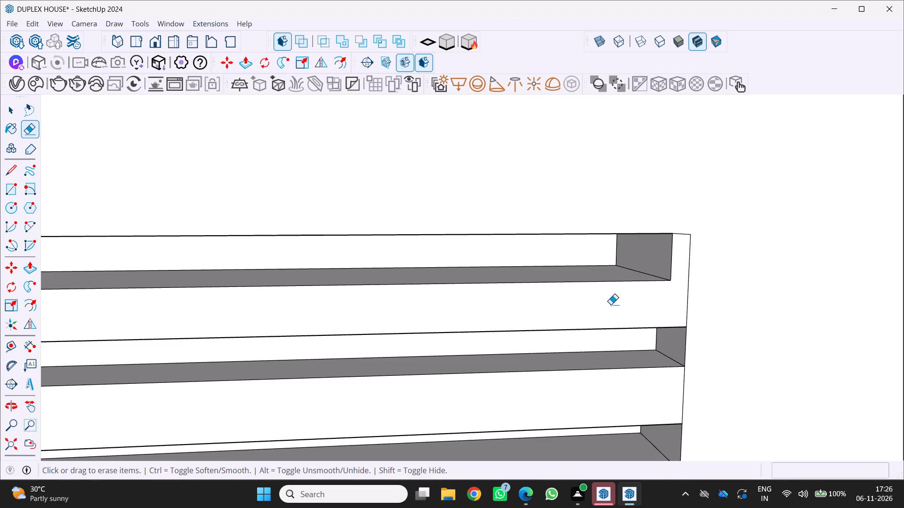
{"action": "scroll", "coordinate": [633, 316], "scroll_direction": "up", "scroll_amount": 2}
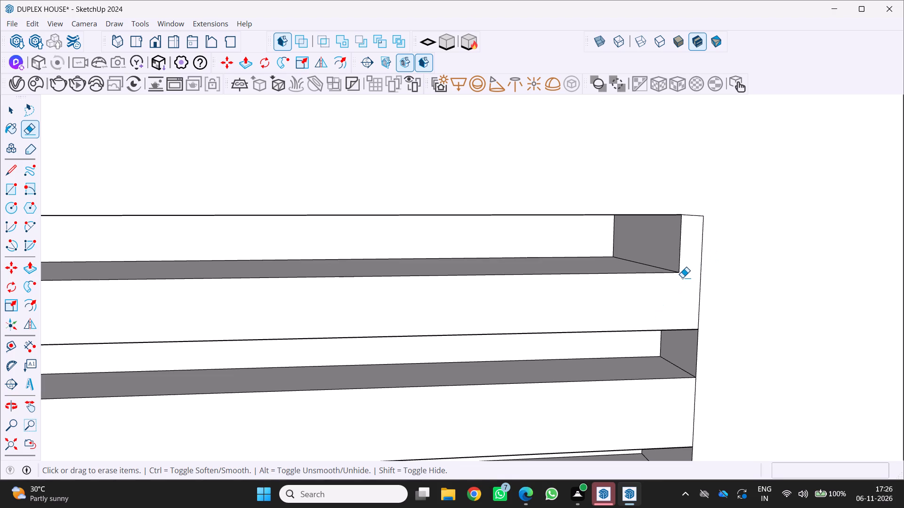
Draw a short horizontal line from the top recess's lower front corner to the vertical line at the tall-opening end.
{"action": "key", "text": "l"}
{"action": "left_click", "coordinate": [681, 274]}
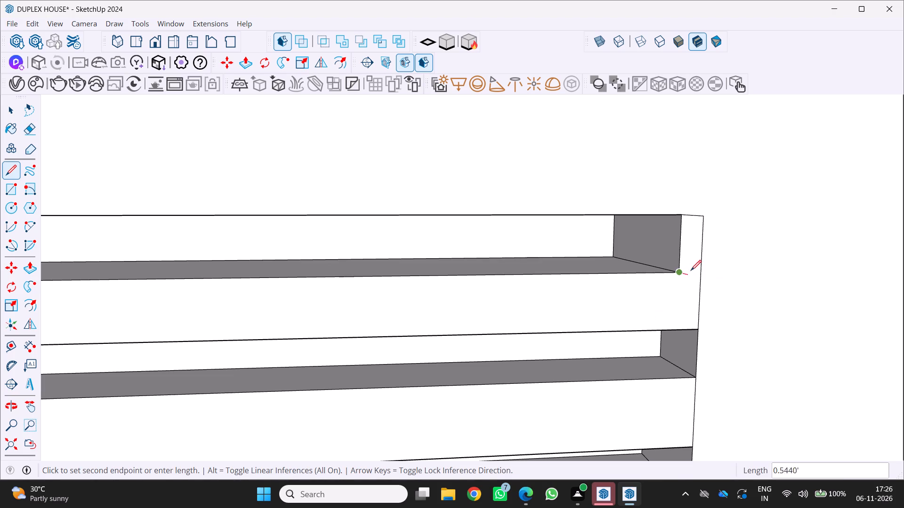
{"action": "scroll", "coordinate": [692, 272], "scroll_direction": "up", "scroll_amount": 4}
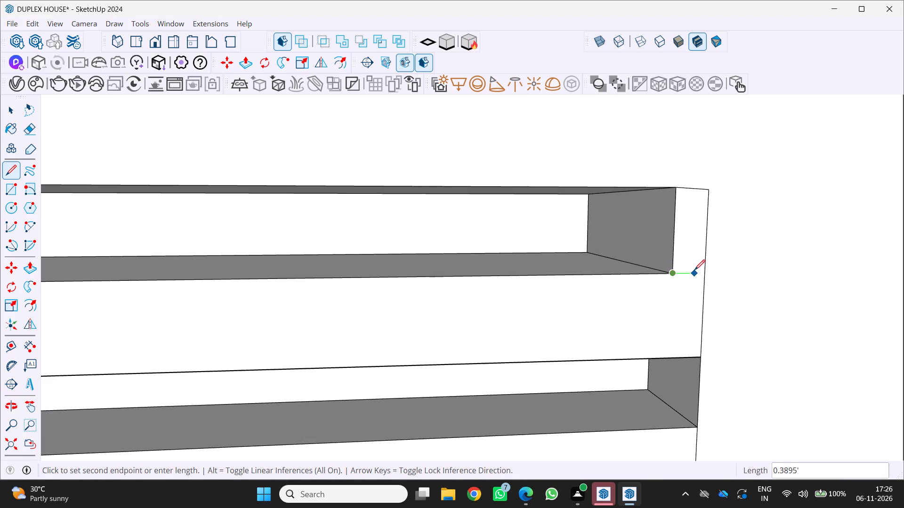
{"action": "left_click", "coordinate": [704, 272]}
{"action": "key", "text": "space"}
{"action": "key", "text": "space"}
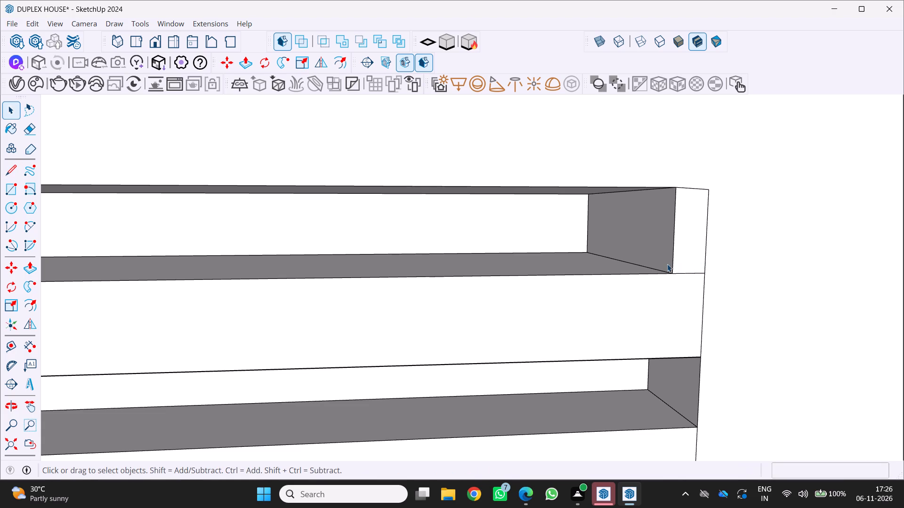
Push the small front face between the top recess and the vertical line inward to the depth of the recess.
{"action": "key", "text": "p"}
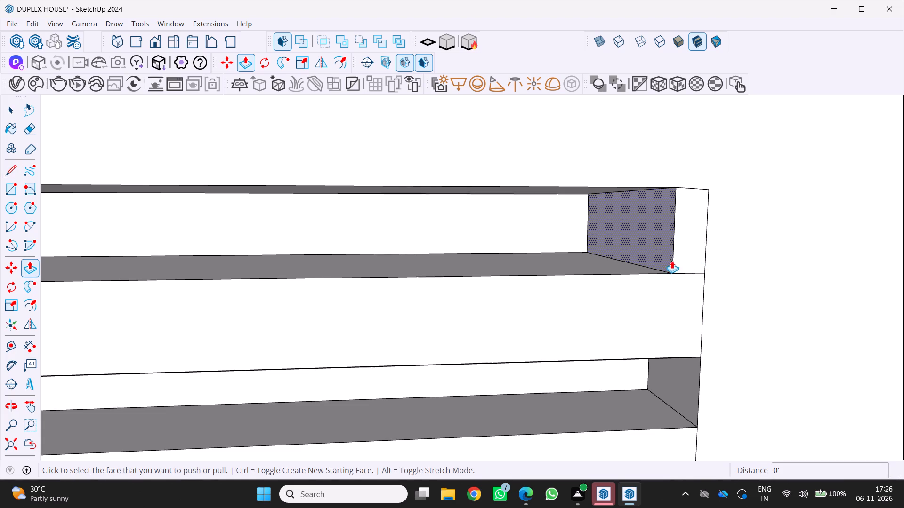
{"action": "left_click_drag", "start_coordinate": [660, 239], "coordinate": [680, 237]}
{"action": "left_click_drag", "start_coordinate": [679, 253], "coordinate": [581, 222]}
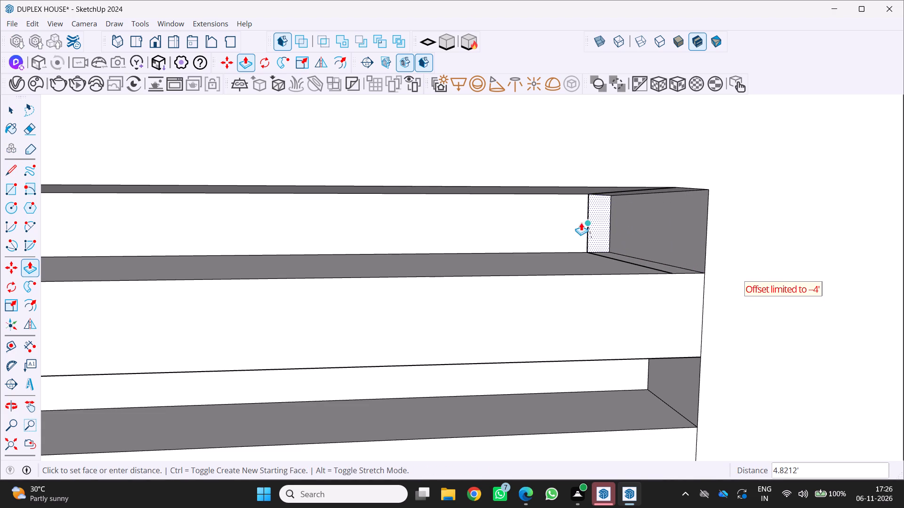
{"action": "left_click_drag", "start_coordinate": [581, 222], "coordinate": [557, 223]}
Erase the leftover seam edges on the top recess's floor and back wall near its extended end.
{"action": "scroll", "coordinate": [534, 247], "scroll_direction": "down", "scroll_amount": 1}
{"action": "middle_click_drag", "start_coordinate": [541, 252], "coordinate": [537, 259]}
{"action": "middle_click_drag", "start_coordinate": [533, 261], "coordinate": [526, 263]}
{"action": "middle_click_drag", "start_coordinate": [523, 267], "coordinate": [453, 276]}
{"action": "scroll", "coordinate": [581, 233], "scroll_direction": "up", "scroll_amount": 2}
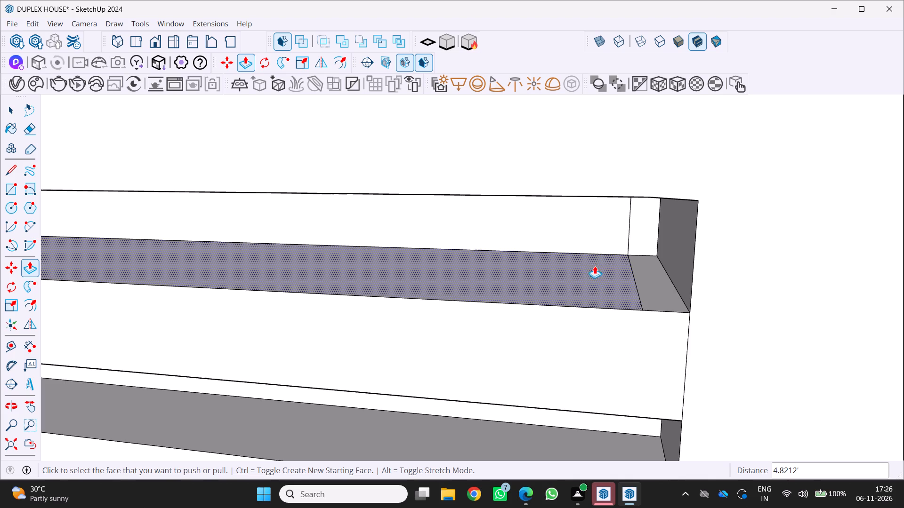
{"action": "key", "text": "w"}
{"action": "key", "text": "e"}
{"action": "left_click", "coordinate": [638, 292]}
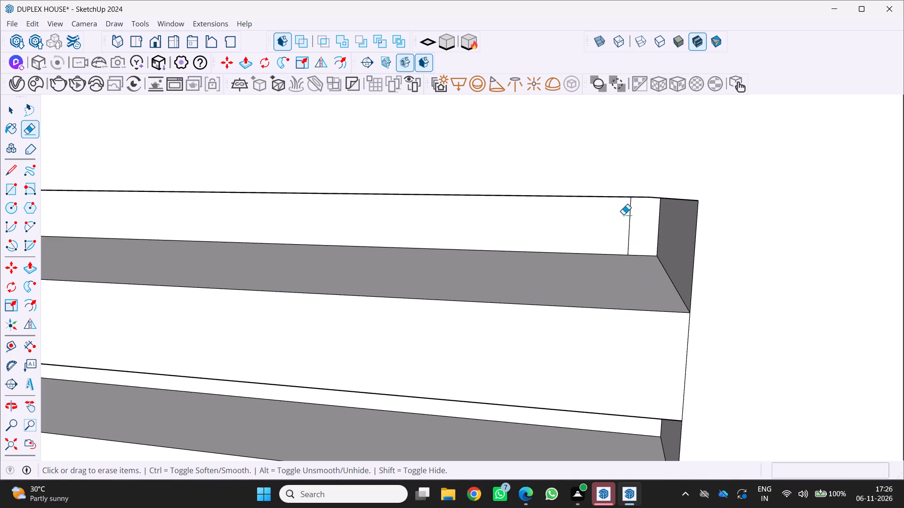
{"action": "left_click", "coordinate": [630, 219]}
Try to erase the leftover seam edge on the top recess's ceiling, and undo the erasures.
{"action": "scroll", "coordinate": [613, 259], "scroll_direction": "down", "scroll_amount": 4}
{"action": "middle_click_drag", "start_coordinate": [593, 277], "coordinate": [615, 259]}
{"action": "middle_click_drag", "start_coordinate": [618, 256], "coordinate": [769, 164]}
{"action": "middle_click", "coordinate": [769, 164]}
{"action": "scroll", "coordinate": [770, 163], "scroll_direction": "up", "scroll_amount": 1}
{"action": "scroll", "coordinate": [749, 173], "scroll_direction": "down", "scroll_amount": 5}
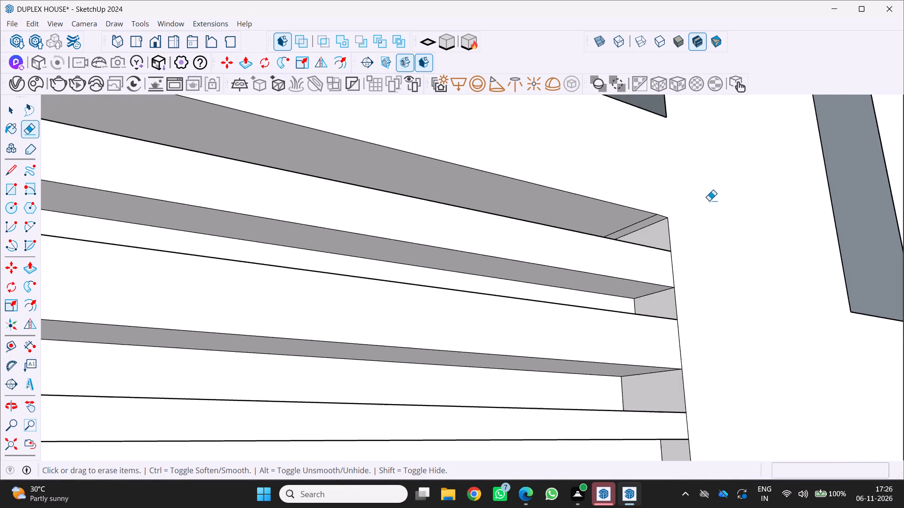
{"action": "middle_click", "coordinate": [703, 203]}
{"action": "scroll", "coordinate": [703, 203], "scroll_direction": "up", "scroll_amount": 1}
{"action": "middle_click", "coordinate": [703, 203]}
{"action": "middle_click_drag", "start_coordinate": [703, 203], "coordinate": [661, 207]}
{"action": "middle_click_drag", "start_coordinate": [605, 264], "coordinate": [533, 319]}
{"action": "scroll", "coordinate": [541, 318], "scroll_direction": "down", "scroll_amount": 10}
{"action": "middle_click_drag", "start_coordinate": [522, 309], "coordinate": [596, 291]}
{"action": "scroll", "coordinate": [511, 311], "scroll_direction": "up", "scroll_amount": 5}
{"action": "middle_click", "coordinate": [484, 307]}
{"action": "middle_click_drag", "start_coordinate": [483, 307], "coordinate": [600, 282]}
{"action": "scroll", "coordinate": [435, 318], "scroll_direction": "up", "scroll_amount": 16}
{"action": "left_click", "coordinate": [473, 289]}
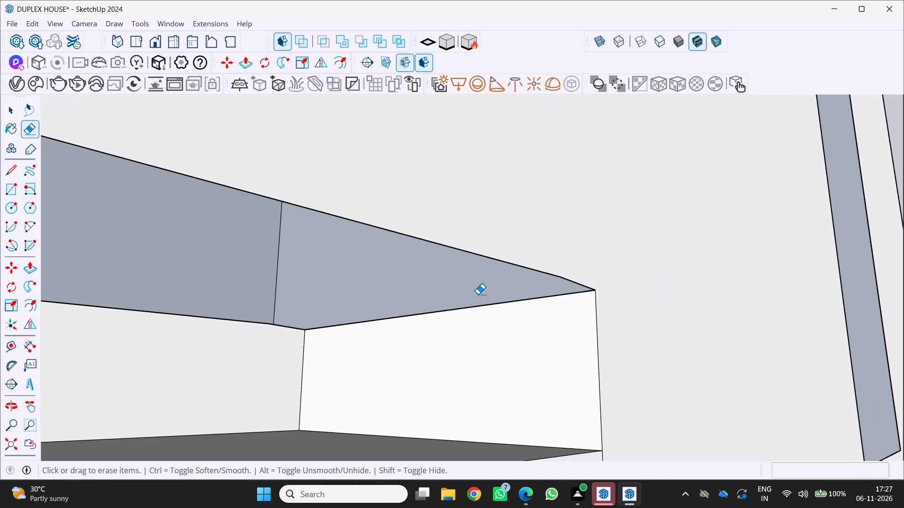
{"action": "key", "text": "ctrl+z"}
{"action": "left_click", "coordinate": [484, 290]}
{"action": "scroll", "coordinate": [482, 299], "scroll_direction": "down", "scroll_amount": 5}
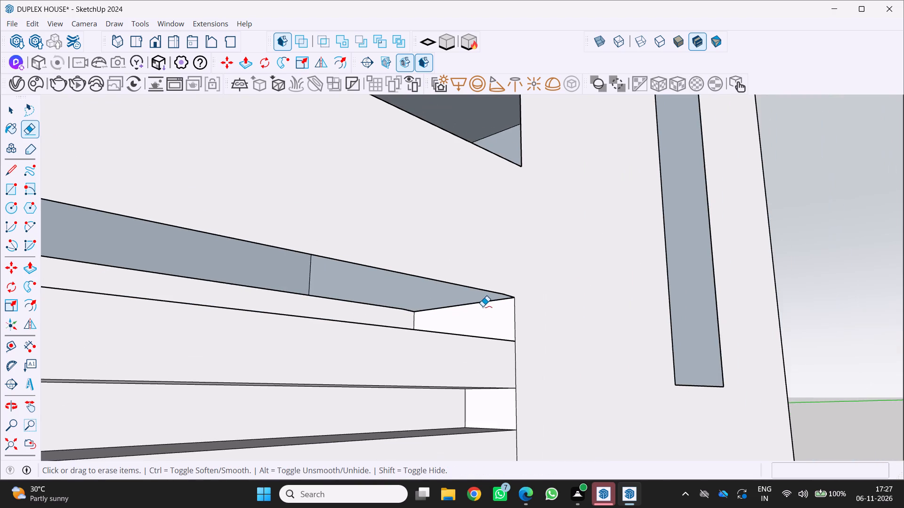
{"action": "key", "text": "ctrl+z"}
Draw a vertical line about 9.12' long from the top recess's lower corner at the opposite end to the facade's bottom edge.
{"action": "scroll", "coordinate": [476, 310], "scroll_direction": "down", "scroll_amount": 13}
{"action": "middle_click_drag", "start_coordinate": [460, 333], "coordinate": [355, 353]}
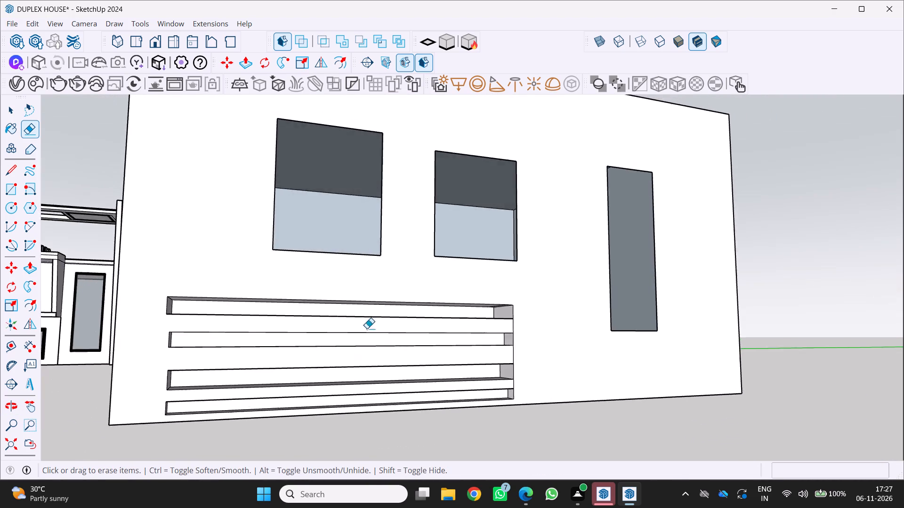
{"action": "scroll", "coordinate": [372, 325], "scroll_direction": "down", "scroll_amount": 7}
{"action": "scroll", "coordinate": [268, 366], "scroll_direction": "up", "scroll_amount": 4}
{"action": "middle_click_drag", "start_coordinate": [285, 351], "coordinate": [237, 370]}
{"action": "scroll", "coordinate": [238, 374], "scroll_direction": "up", "scroll_amount": 9}
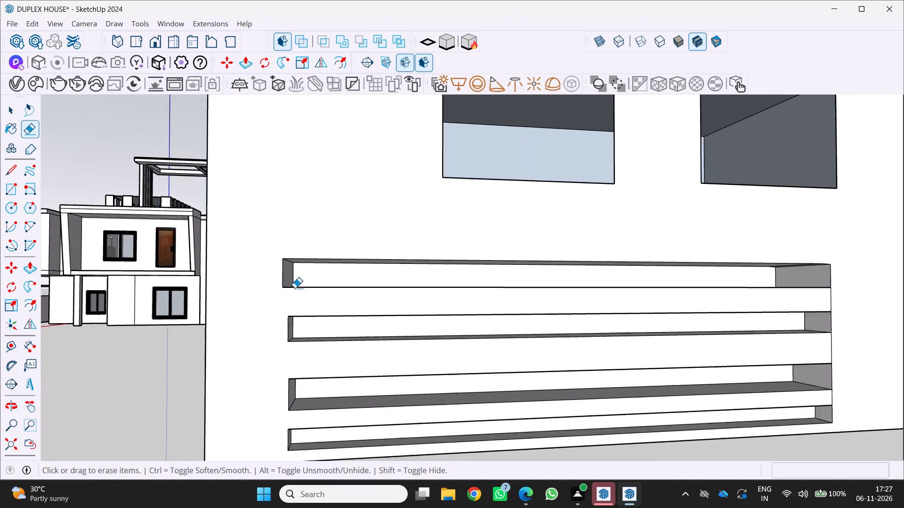
{"action": "scroll", "coordinate": [295, 288], "scroll_direction": "up", "scroll_amount": 1}
{"action": "key", "text": "l"}
{"action": "scroll", "coordinate": [288, 290], "scroll_direction": "up", "scroll_amount": 3}
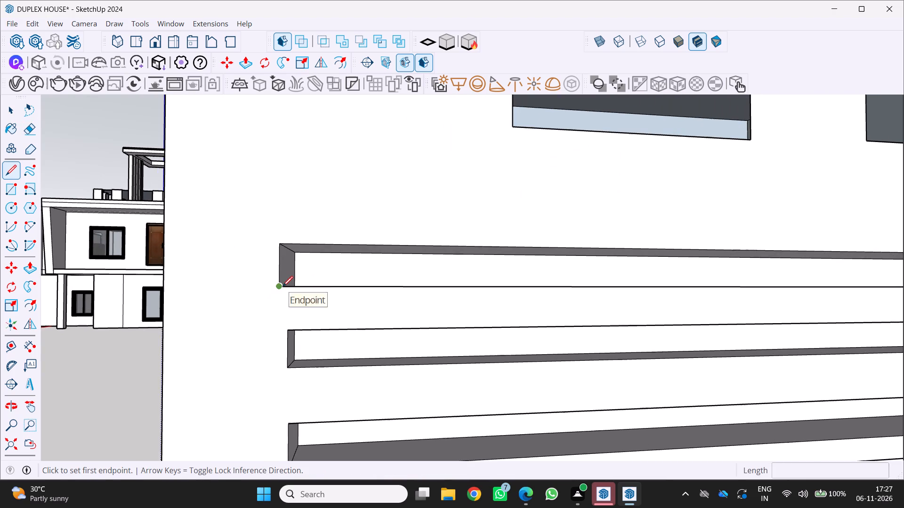
{"action": "left_click", "coordinate": [282, 286]}
{"action": "scroll", "coordinate": [275, 310], "scroll_direction": "down", "scroll_amount": 5}
{"action": "scroll", "coordinate": [264, 353], "scroll_direction": "down", "scroll_amount": 4}
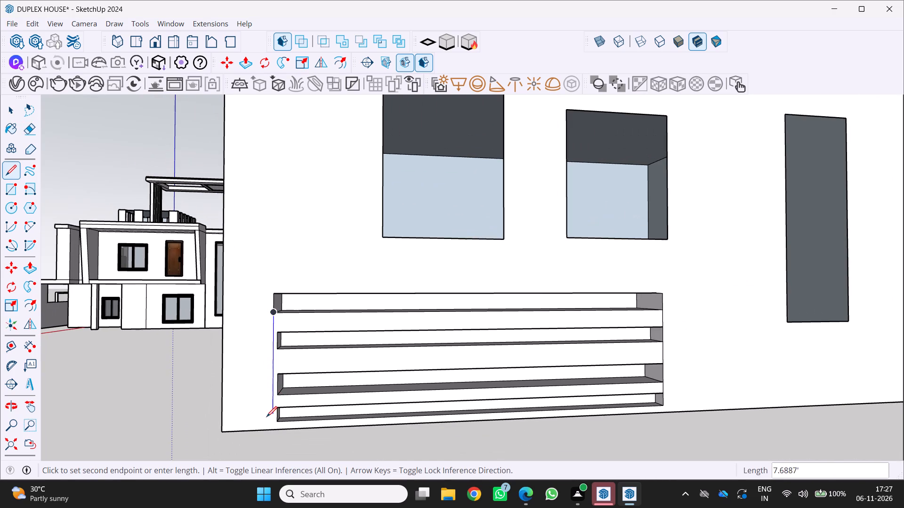
{"action": "scroll", "coordinate": [266, 436], "scroll_direction": "up", "scroll_amount": 2}
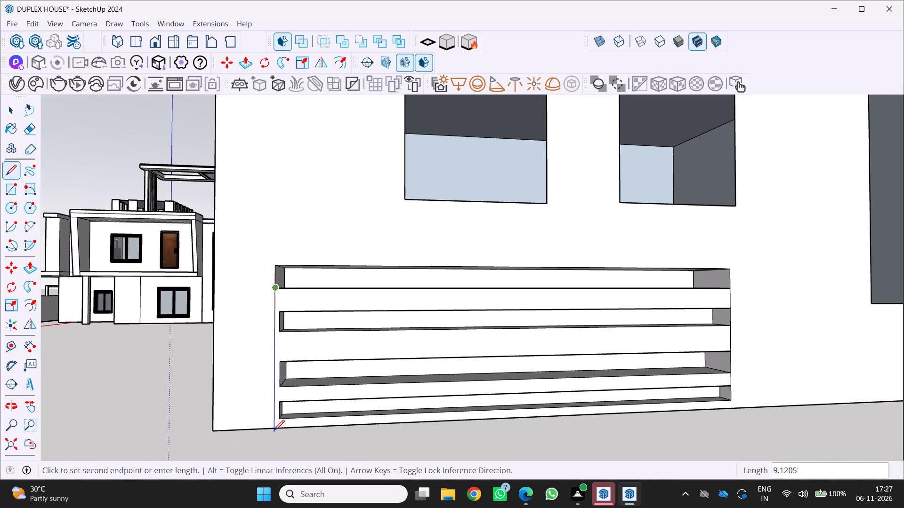
{"action": "left_click", "coordinate": [274, 430]}
{"action": "key", "text": "space"}
Extend the second recess about 0.28' to the new vertical line by pushing its end face.
{"action": "scroll", "coordinate": [249, 331], "scroll_direction": "up", "scroll_amount": 6}
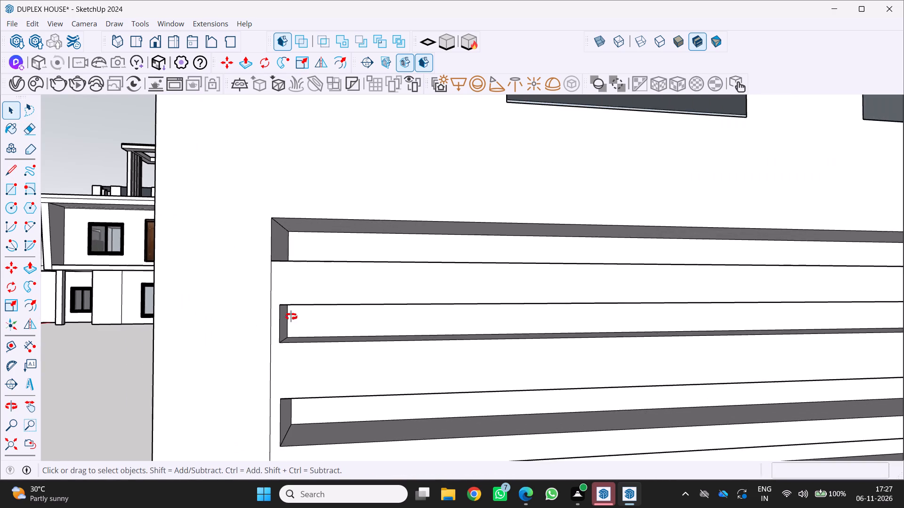
{"action": "middle_click", "coordinate": [291, 317]}
{"action": "middle_click", "coordinate": [291, 317]}
{"action": "scroll", "coordinate": [291, 317], "scroll_direction": "up", "scroll_amount": 1}
{"action": "middle_click", "coordinate": [264, 321]}
{"action": "middle_click", "coordinate": [264, 321]}
{"action": "middle_click_drag", "start_coordinate": [266, 322], "coordinate": [302, 324]}
{"action": "scroll", "coordinate": [310, 323], "scroll_direction": "down", "scroll_amount": 8}
{"action": "scroll", "coordinate": [398, 292], "scroll_direction": "up", "scroll_amount": 1}
{"action": "scroll", "coordinate": [385, 294], "scroll_direction": "down", "scroll_amount": 11}
{"action": "middle_click_drag", "start_coordinate": [357, 299], "coordinate": [347, 308]}
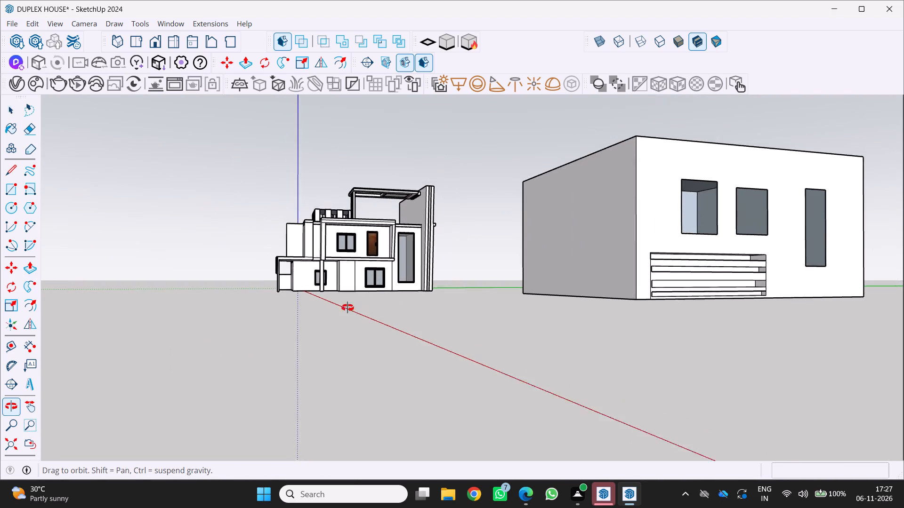
{"action": "middle_click_drag", "start_coordinate": [347, 308], "coordinate": [251, 339]}
{"action": "middle_click", "coordinate": [251, 339]}
{"action": "scroll", "coordinate": [494, 305], "scroll_direction": "up", "scroll_amount": 2}
{"action": "middle_click_drag", "start_coordinate": [545, 308], "coordinate": [466, 292]}
{"action": "scroll", "coordinate": [465, 293], "scroll_direction": "up", "scroll_amount": 4}
{"action": "middle_click_drag", "start_coordinate": [606, 329], "coordinate": [575, 314]}
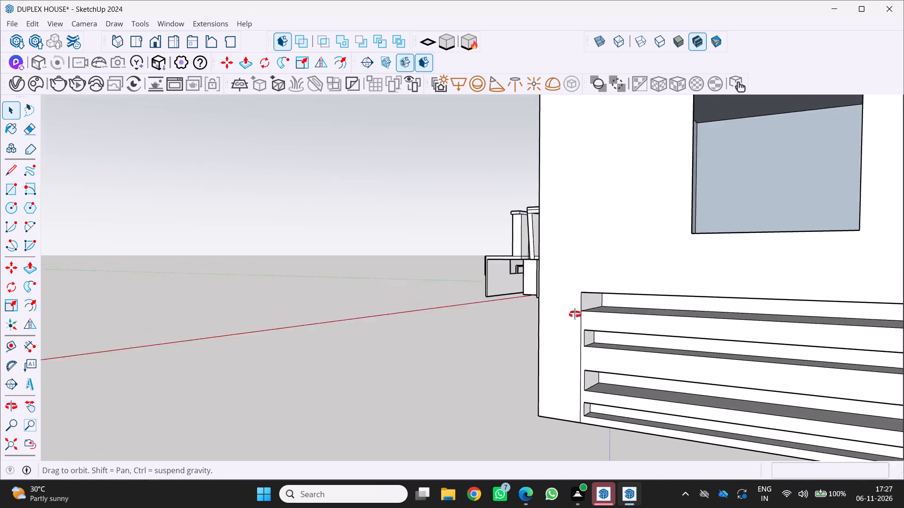
{"action": "middle_click_drag", "start_coordinate": [575, 314], "coordinate": [562, 313]}
{"action": "scroll", "coordinate": [611, 346], "scroll_direction": "up", "scroll_amount": 3}
{"action": "key", "text": "p"}
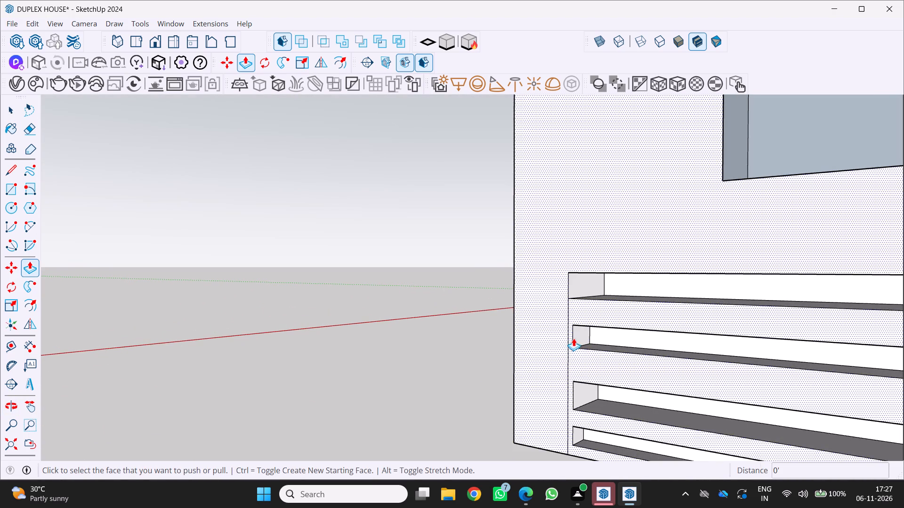
{"action": "left_click_drag", "start_coordinate": [577, 336], "coordinate": [566, 330]}
Extend the third recess about 0.33' and the bottom recess about 0.31' to the same vertical line by pushing their end faces.
{"action": "middle_click", "coordinate": [551, 334]}
{"action": "middle_click_drag", "start_coordinate": [559, 336], "coordinate": [653, 308]}
{"action": "middle_click", "coordinate": [653, 308]}
{"action": "middle_click", "coordinate": [653, 308]}
{"action": "scroll", "coordinate": [653, 308], "scroll_direction": "down", "scroll_amount": 4}
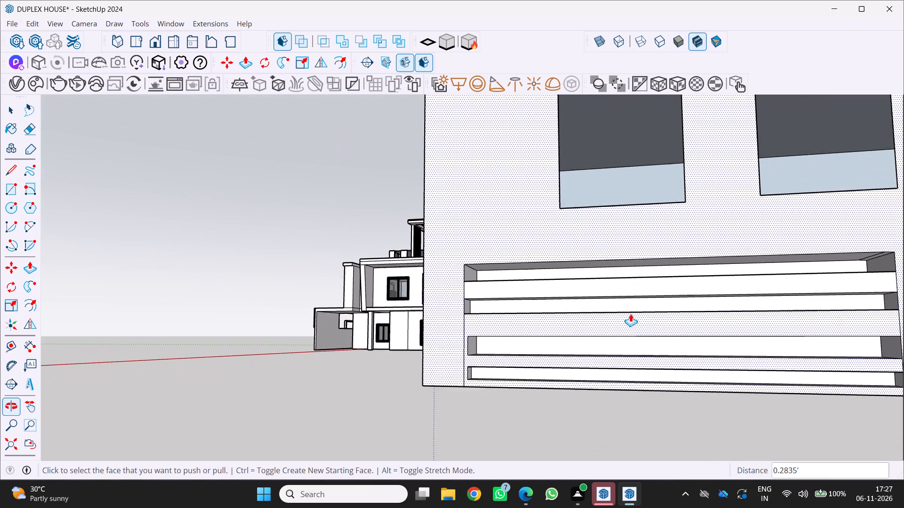
{"action": "scroll", "coordinate": [573, 338], "scroll_direction": "up", "scroll_amount": 6}
{"action": "left_click_drag", "start_coordinate": [422, 343], "coordinate": [406, 341]}
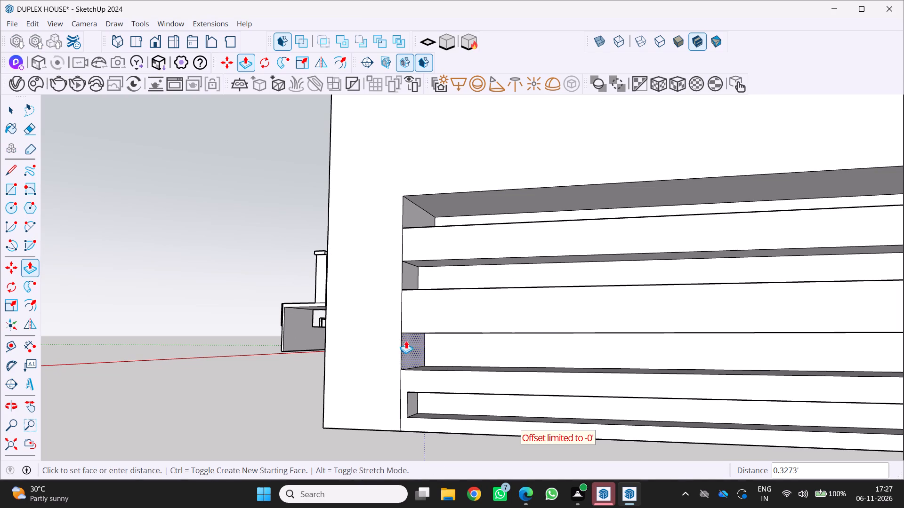
{"action": "left_click_drag", "start_coordinate": [406, 341], "coordinate": [398, 340]}
{"action": "scroll", "coordinate": [358, 338], "scroll_direction": "down", "scroll_amount": 6}
{"action": "scroll", "coordinate": [396, 376], "scroll_direction": "up", "scroll_amount": 6}
{"action": "left_click_drag", "start_coordinate": [391, 366], "coordinate": [363, 365]}
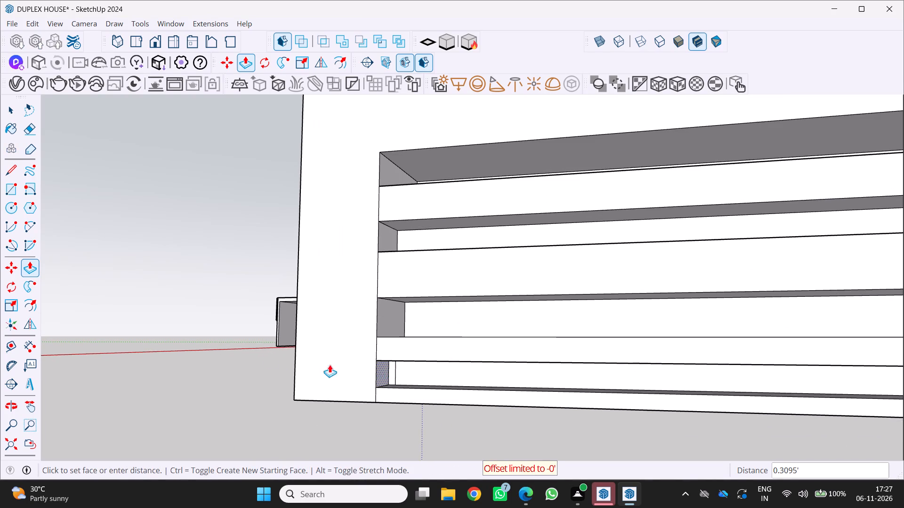
Erase the leftover vertical seam edge on the bottom recess's back wall near the extended end.
{"action": "scroll", "coordinate": [276, 346], "scroll_direction": "down", "scroll_amount": 1}
{"action": "middle_click_drag", "start_coordinate": [302, 347], "coordinate": [367, 346]}
{"action": "middle_click", "coordinate": [367, 346]}
{"action": "scroll", "coordinate": [319, 354], "scroll_direction": "up", "scroll_amount": 13}
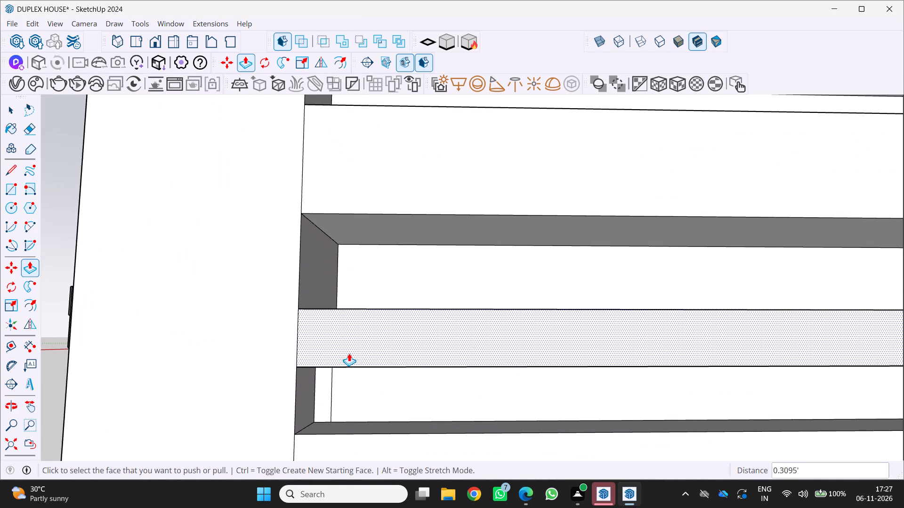
{"action": "key", "text": "e"}
{"action": "scroll", "coordinate": [349, 353], "scroll_direction": "up", "scroll_amount": 2}
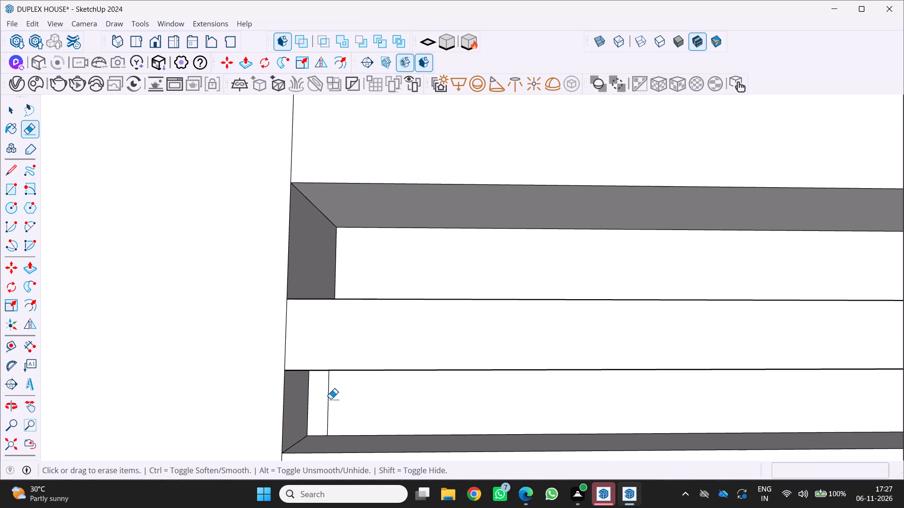
{"action": "left_click_drag", "start_coordinate": [331, 398], "coordinate": [327, 392]}
Examine the alignment of the four recessed strips on the box's facade from both sides.
{"action": "scroll", "coordinate": [309, 381], "scroll_direction": "down", "scroll_amount": 16}
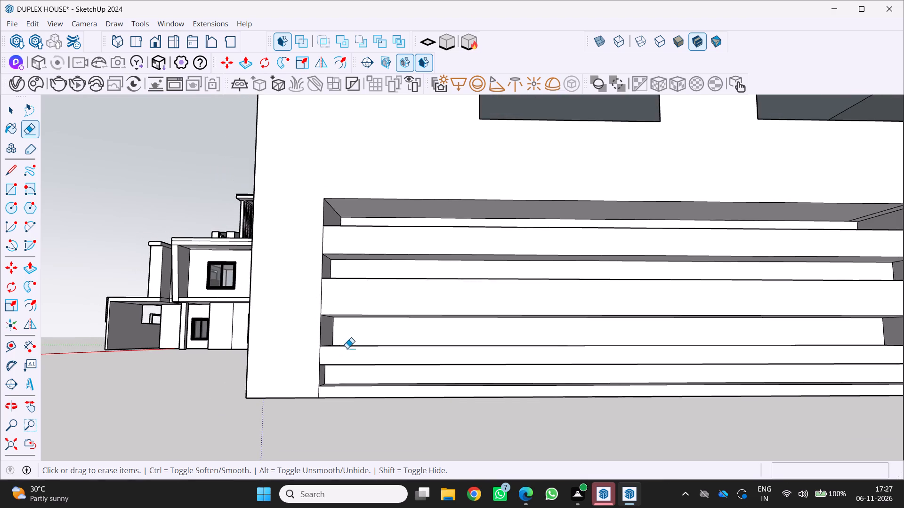
{"action": "scroll", "coordinate": [347, 347], "scroll_direction": "down", "scroll_amount": 6}
{"action": "middle_click_drag", "start_coordinate": [346, 364], "coordinate": [206, 409]}
{"action": "middle_click", "coordinate": [206, 409]}
{"action": "scroll", "coordinate": [400, 334], "scroll_direction": "up", "scroll_amount": 2}
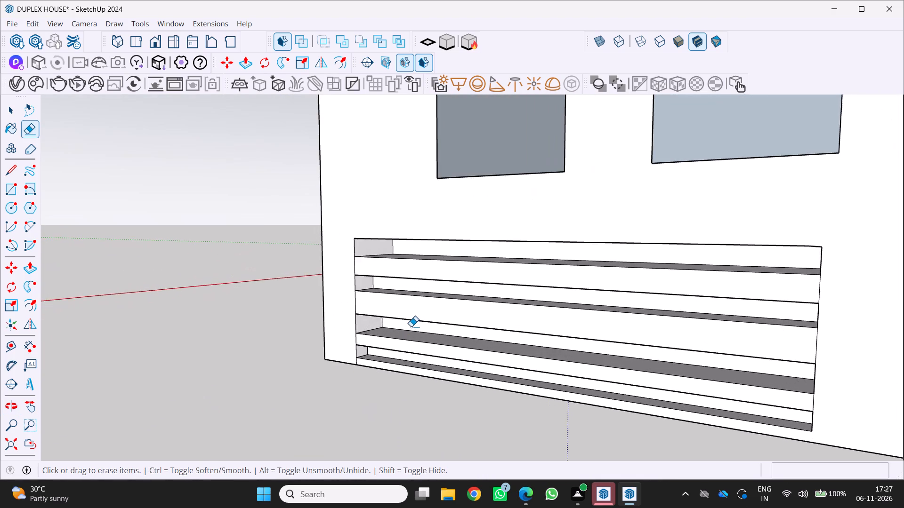
{"action": "scroll", "coordinate": [407, 326], "scroll_direction": "down", "scroll_amount": 10}
{"action": "middle_click_drag", "start_coordinate": [430, 341], "coordinate": [794, 293]}
{"action": "middle_click", "coordinate": [794, 293]}
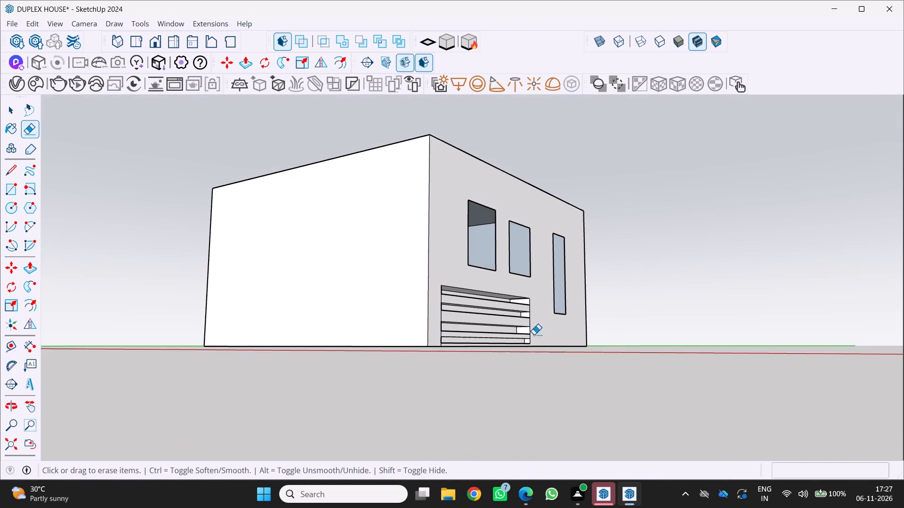
Examine the separate box and the duplex house together from several sides.
{"action": "scroll", "coordinate": [519, 335], "scroll_direction": "up", "scroll_amount": 2}
{"action": "middle_click_drag", "start_coordinate": [421, 341], "coordinate": [608, 380]}
{"action": "scroll", "coordinate": [608, 380], "scroll_direction": "down", "scroll_amount": 10}
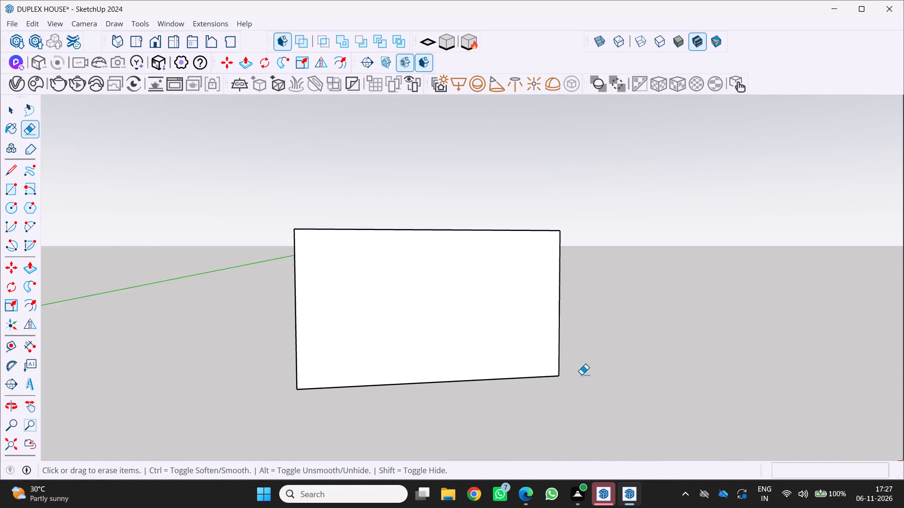
{"action": "scroll", "coordinate": [581, 374], "scroll_direction": "down", "scroll_amount": 2}
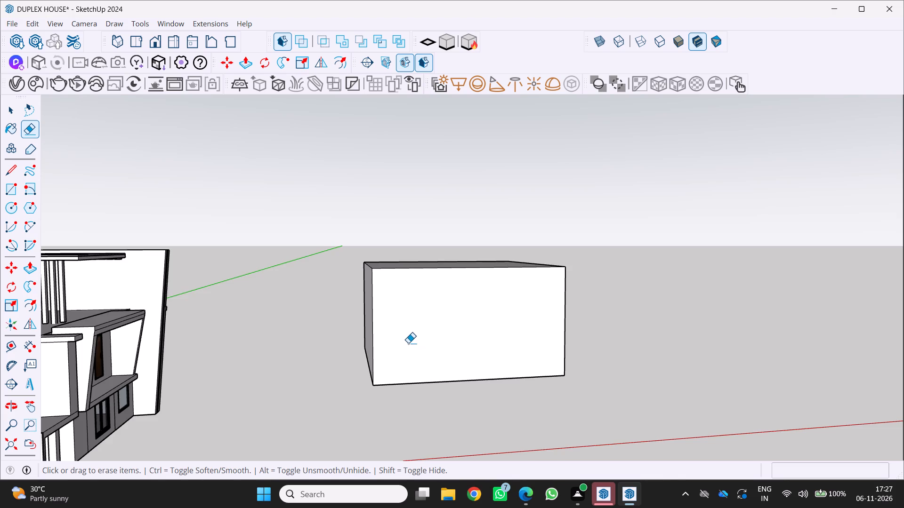
{"action": "scroll", "coordinate": [395, 346], "scroll_direction": "down", "scroll_amount": 2}
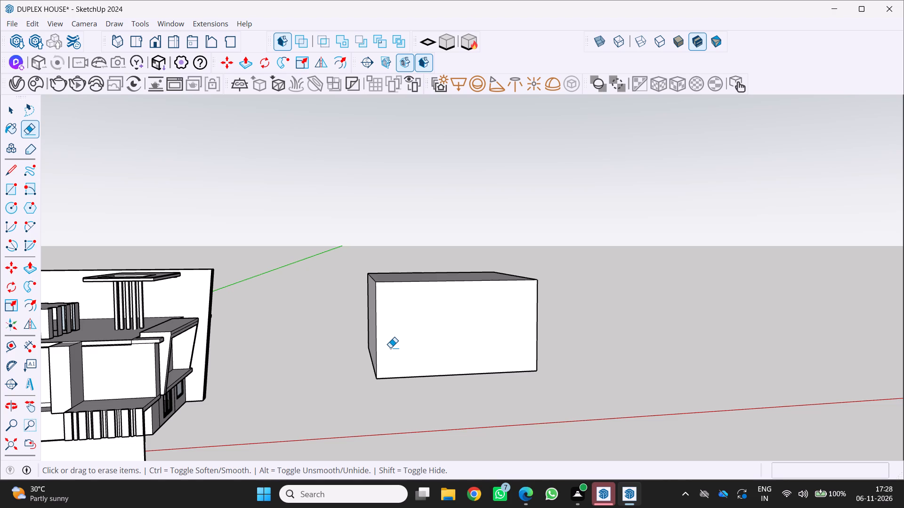
{"action": "scroll", "coordinate": [155, 285], "scroll_direction": "down", "scroll_amount": 2}
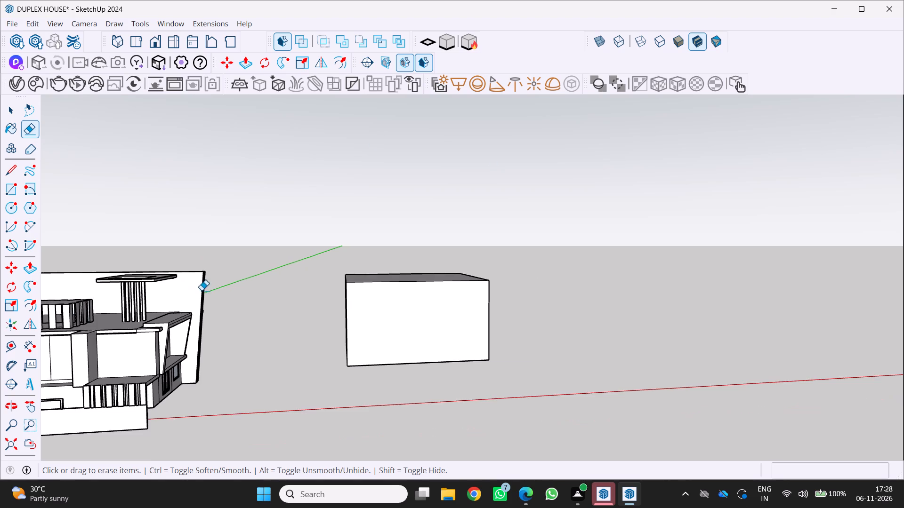
{"action": "middle_click_drag", "start_coordinate": [256, 308], "coordinate": [251, 312]}
{"action": "middle_click_drag", "start_coordinate": [249, 312], "coordinate": [209, 349]}
{"action": "middle_click", "coordinate": [209, 349]}
{"action": "scroll", "coordinate": [300, 303], "scroll_direction": "up", "scroll_amount": 4}
{"action": "middle_click", "coordinate": [364, 289]}
{"action": "middle_click_drag", "start_coordinate": [363, 293], "coordinate": [309, 302]}
{"action": "middle_click", "coordinate": [308, 302]}
{"action": "scroll", "coordinate": [344, 294], "scroll_direction": "up", "scroll_amount": 2}
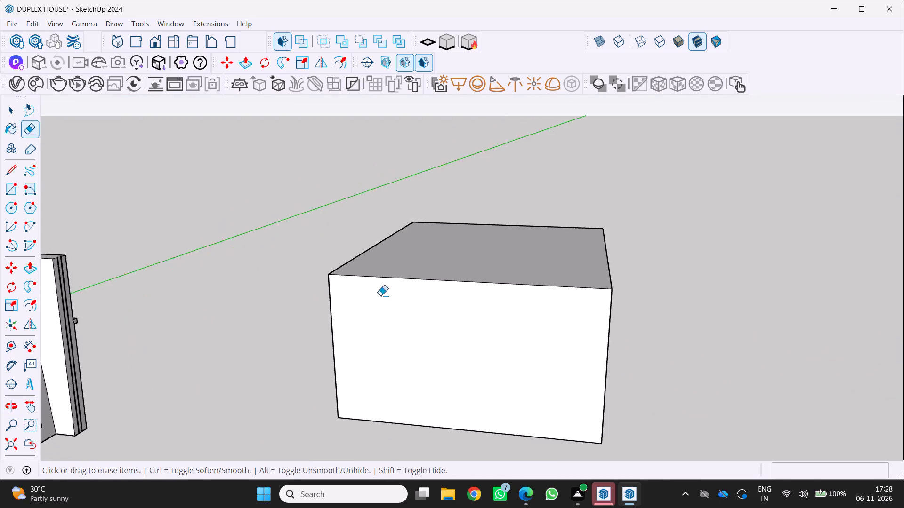
{"action": "scroll", "coordinate": [380, 295], "scroll_direction": "up", "scroll_amount": 2}
{"action": "middle_click_drag", "start_coordinate": [371, 298], "coordinate": [364, 297]}
{"action": "middle_click_drag", "start_coordinate": [362, 297], "coordinate": [355, 294]}
{"action": "middle_click", "coordinate": [352, 292]}
{"action": "middle_click", "coordinate": [347, 288]}
{"action": "middle_click_drag", "start_coordinate": [344, 286], "coordinate": [242, 277]}
{"action": "scroll", "coordinate": [242, 277], "scroll_direction": "down", "scroll_amount": 4}
{"action": "scroll", "coordinate": [260, 267], "scroll_direction": "up", "scroll_amount": 4}
{"action": "middle_click", "coordinate": [260, 266]}
{"action": "middle_click", "coordinate": [264, 269]}
{"action": "middle_click", "coordinate": [264, 269]}
{"action": "middle_click", "coordinate": [266, 270]}
{"action": "middle_click_drag", "start_coordinate": [270, 271], "coordinate": [282, 272]}
{"action": "middle_click_drag", "start_coordinate": [287, 271], "coordinate": [363, 255]}
{"action": "middle_click_drag", "start_coordinate": [365, 254], "coordinate": [395, 233]}
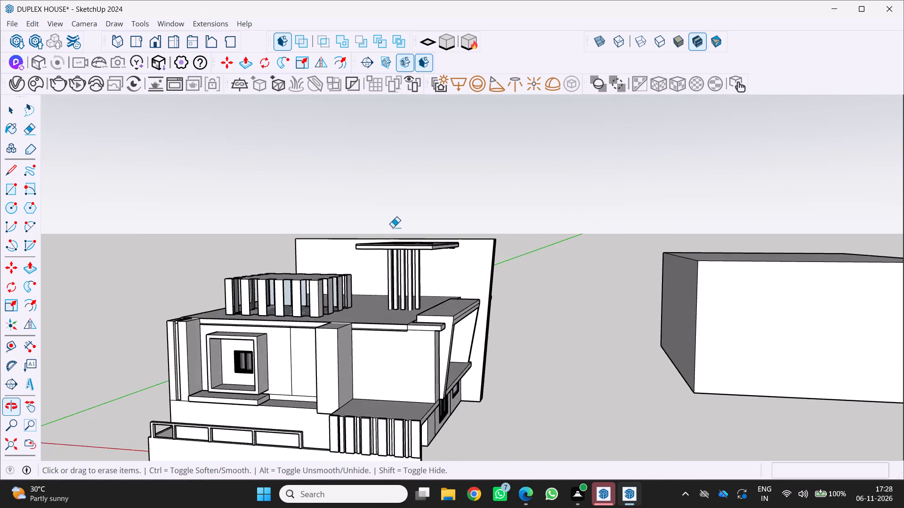
{"action": "scroll", "coordinate": [389, 228], "scroll_direction": "down", "scroll_amount": 6}
{"action": "scroll", "coordinate": [521, 255], "scroll_direction": "up", "scroll_amount": 4}
{"action": "middle_click_drag", "start_coordinate": [517, 259], "coordinate": [511, 262]}
{"action": "middle_click_drag", "start_coordinate": [501, 265], "coordinate": [428, 278]}
{"action": "middle_click_drag", "start_coordinate": [427, 278], "coordinate": [404, 278]}
{"action": "scroll", "coordinate": [409, 278], "scroll_direction": "down", "scroll_amount": 12}
{"action": "scroll", "coordinate": [525, 271], "scroll_direction": "up", "scroll_amount": 3}
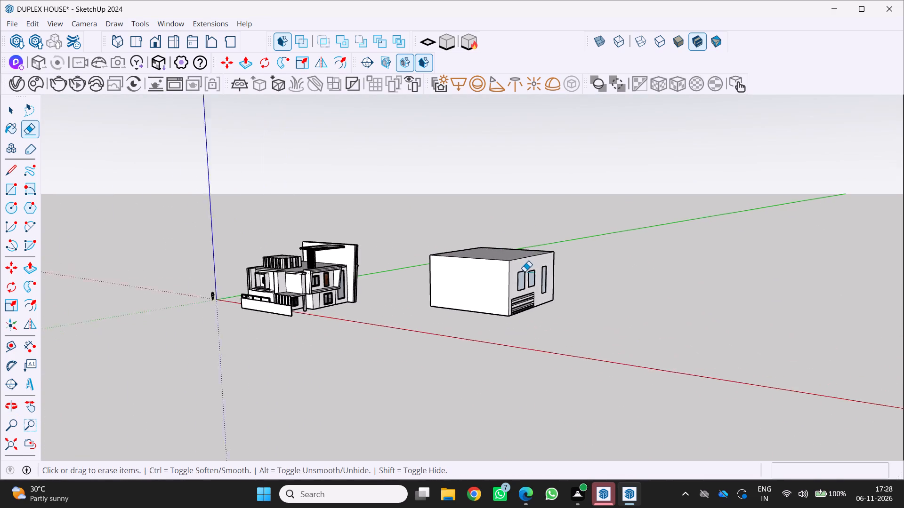
Draw a vertical line down the separate box's blank side wall, close to the corner shared with the openings facade.
{"action": "scroll", "coordinate": [525, 271], "scroll_direction": "up", "scroll_amount": 1}
{"action": "middle_click_drag", "start_coordinate": [508, 277], "coordinate": [448, 298]}
{"action": "scroll", "coordinate": [458, 298], "scroll_direction": "up", "scroll_amount": 5}
{"action": "middle_click_drag", "start_coordinate": [484, 299], "coordinate": [613, 303]}
{"action": "scroll", "coordinate": [520, 310], "scroll_direction": "up", "scroll_amount": 1}
{"action": "middle_click_drag", "start_coordinate": [615, 301], "coordinate": [622, 292]}
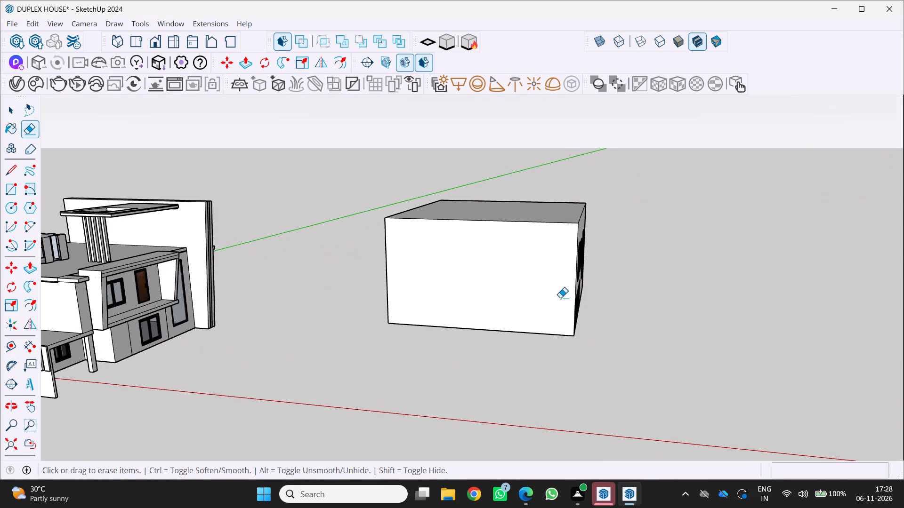
{"action": "key", "text": "l"}
{"action": "scroll", "coordinate": [557, 294], "scroll_direction": "up", "scroll_amount": 3}
{"action": "left_click_drag", "start_coordinate": [565, 199], "coordinate": [566, 212]}
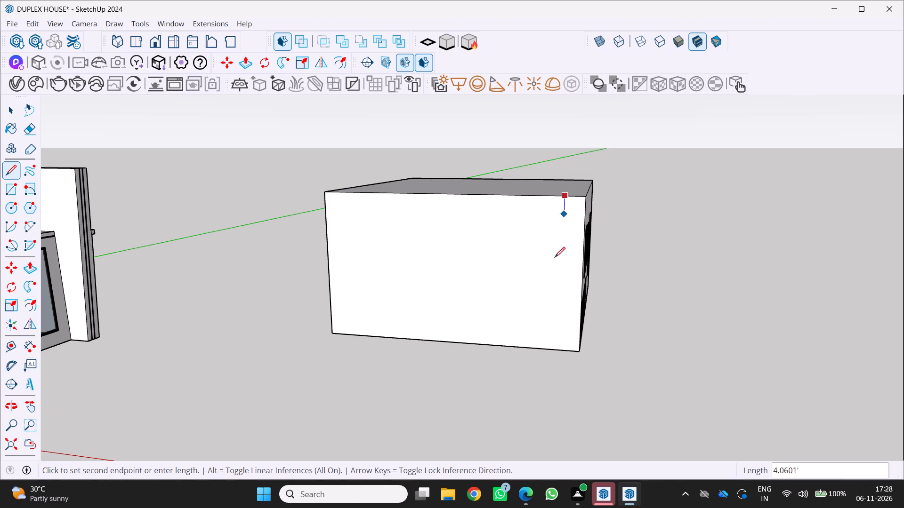
{"action": "scroll", "coordinate": [553, 347], "scroll_direction": "up", "scroll_amount": 3}
{"action": "left_click", "coordinate": [560, 356]}
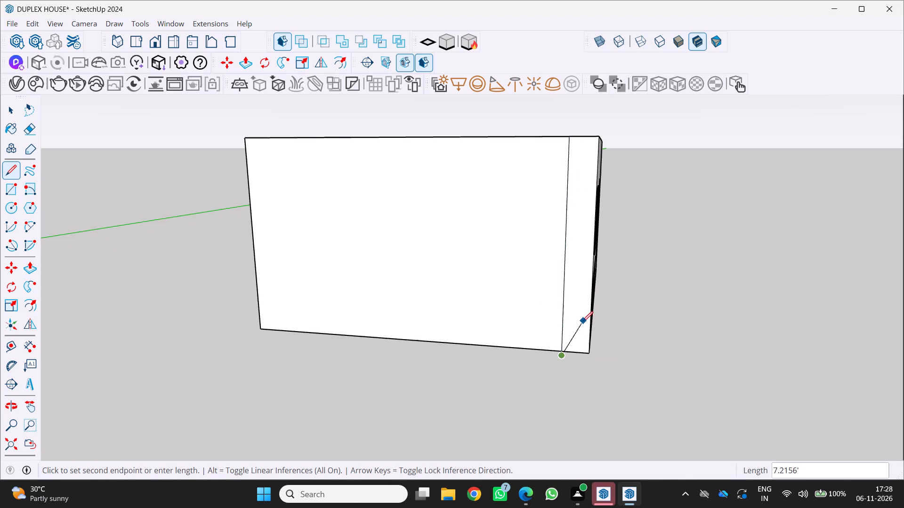
{"action": "key", "text": "space"}
Erase the short stub of the vertical line that overhangs the wall's bottom edge.
{"action": "middle_click_drag", "start_coordinate": [564, 342], "coordinate": [670, 347]}
{"action": "scroll", "coordinate": [645, 364], "scroll_direction": "up", "scroll_amount": 1}
{"action": "scroll", "coordinate": [630, 321], "scroll_direction": "up", "scroll_amount": 6}
{"action": "middle_click_drag", "start_coordinate": [554, 307], "coordinate": [759, 219]}
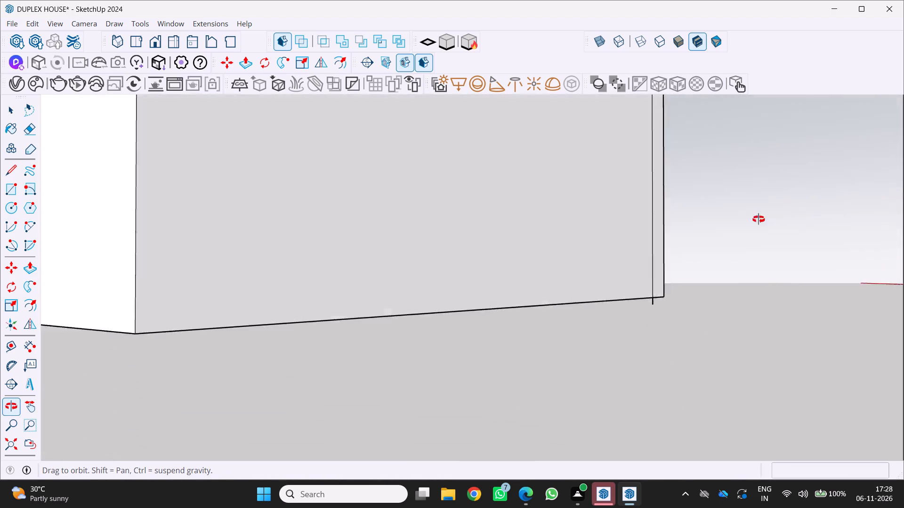
{"action": "middle_click_drag", "start_coordinate": [759, 219], "coordinate": [489, 300]}
{"action": "scroll", "coordinate": [489, 300], "scroll_direction": "down", "scroll_amount": 3}
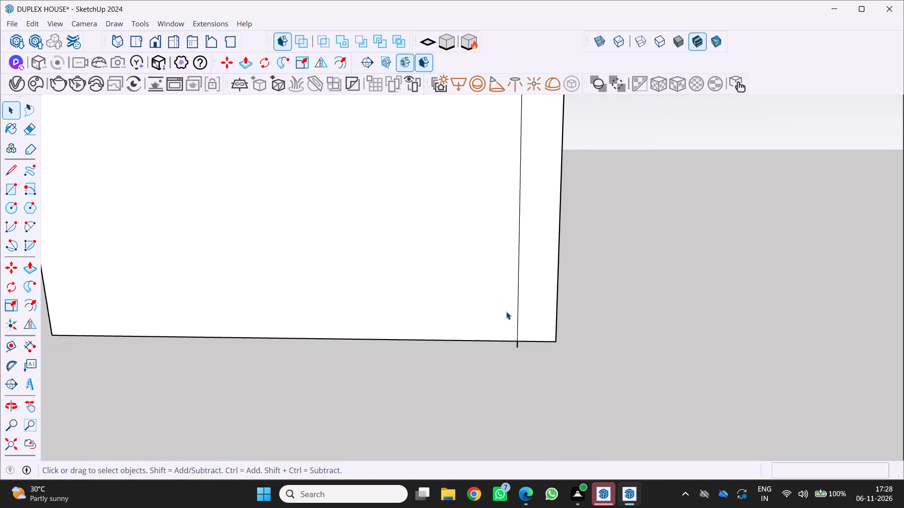
{"action": "key", "text": "e"}
{"action": "scroll", "coordinate": [506, 319], "scroll_direction": "up", "scroll_amount": 10}
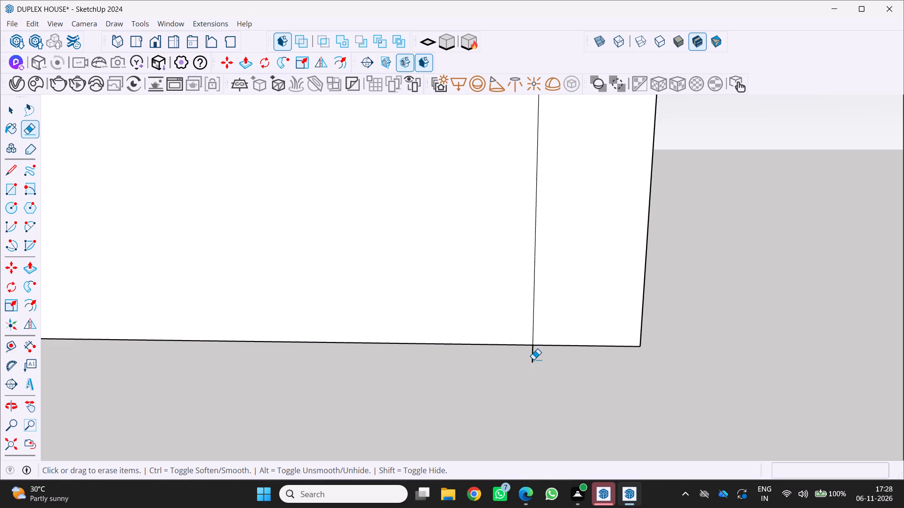
{"action": "left_click", "coordinate": [533, 359]}
{"action": "scroll", "coordinate": [527, 361], "scroll_direction": "down", "scroll_amount": 18}
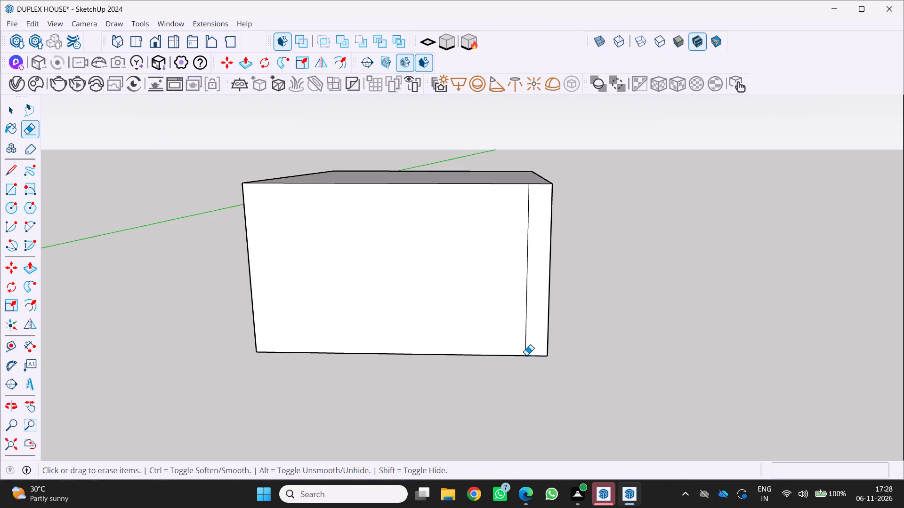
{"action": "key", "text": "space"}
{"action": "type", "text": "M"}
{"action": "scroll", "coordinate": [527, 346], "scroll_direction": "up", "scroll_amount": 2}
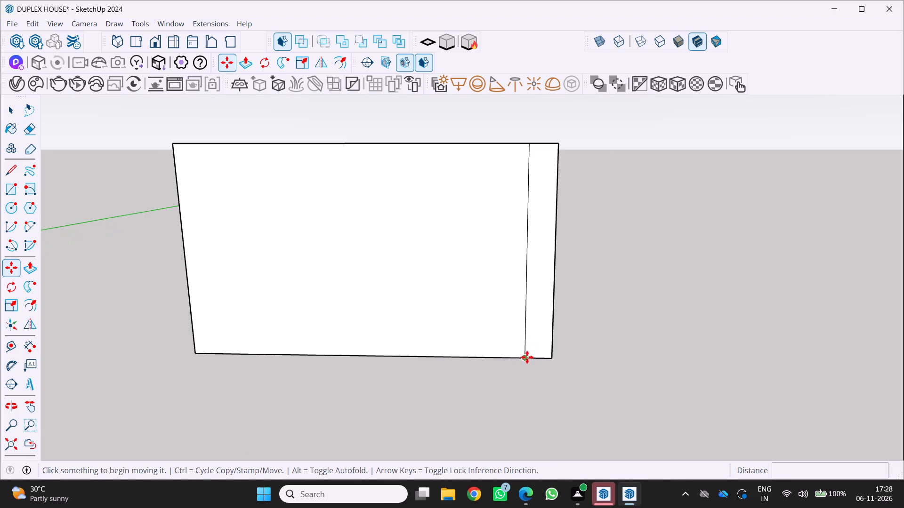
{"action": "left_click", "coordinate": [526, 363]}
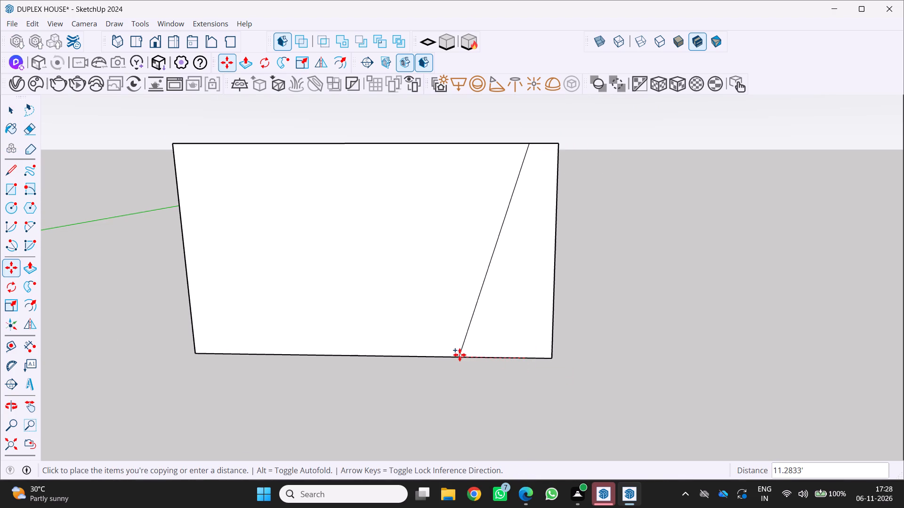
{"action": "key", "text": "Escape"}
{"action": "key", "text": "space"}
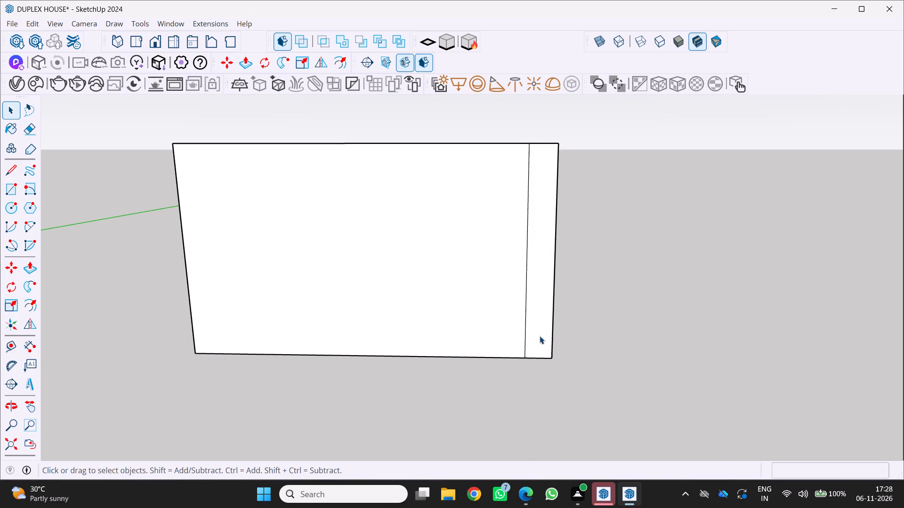
Copy the vertical line about 57.52' along the blank wall onto its far vertical edge.
{"action": "left_click", "coordinate": [525, 319]}
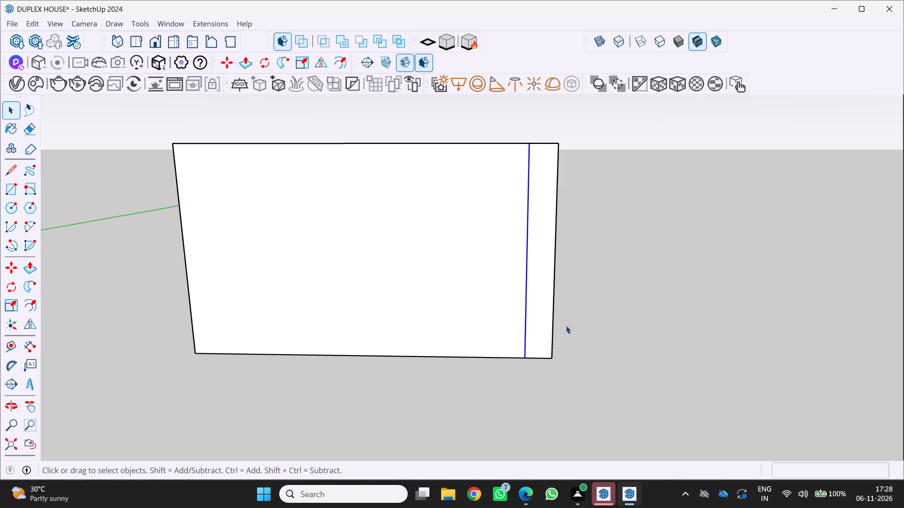
{"action": "key", "text": "m"}
{"action": "scroll", "coordinate": [534, 344], "scroll_direction": "up", "scroll_amount": 2}
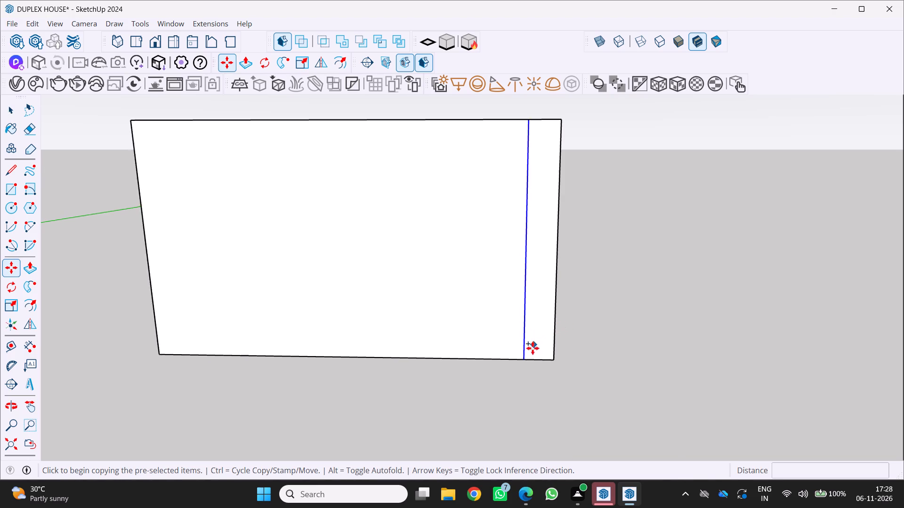
{"action": "scroll", "coordinate": [533, 348], "scroll_direction": "up", "scroll_amount": 1}
{"action": "left_click", "coordinate": [524, 360]}
{"action": "scroll", "coordinate": [479, 366], "scroll_direction": "down", "scroll_amount": 8}
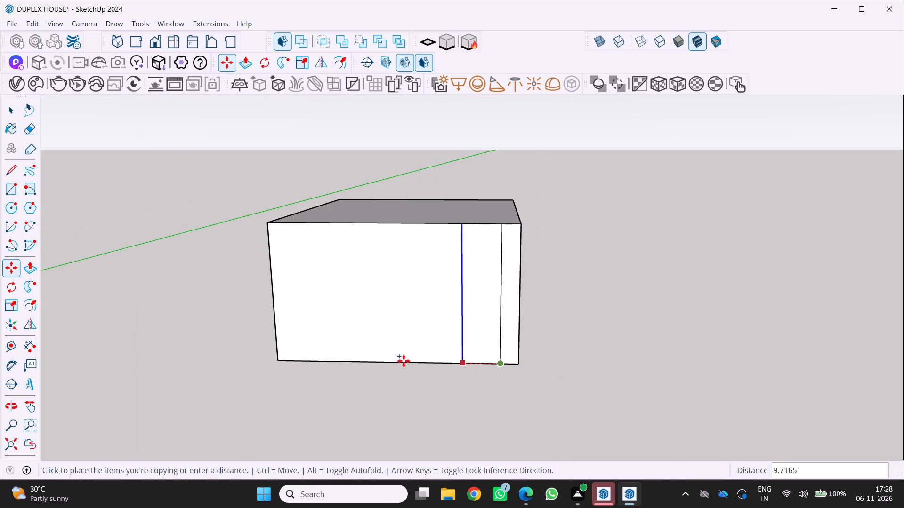
{"action": "scroll", "coordinate": [268, 351], "scroll_direction": "up", "scroll_amount": 3}
{"action": "left_click_drag", "start_coordinate": [287, 365], "coordinate": [289, 365]}
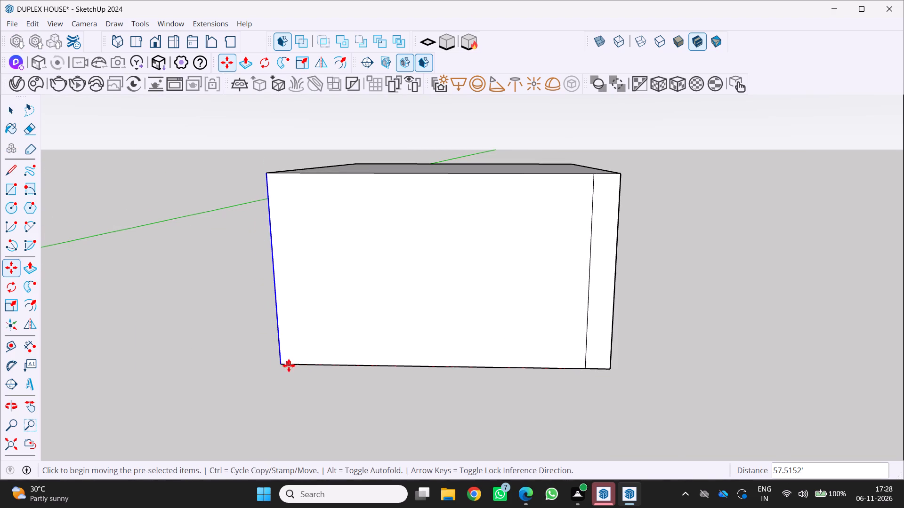
{"action": "left_click_drag", "start_coordinate": [289, 365], "coordinate": [292, 365]}
Try to array the copied line across the blank wall, first as a division by 10 and again as 10x.
{"action": "type", "text": "10"}
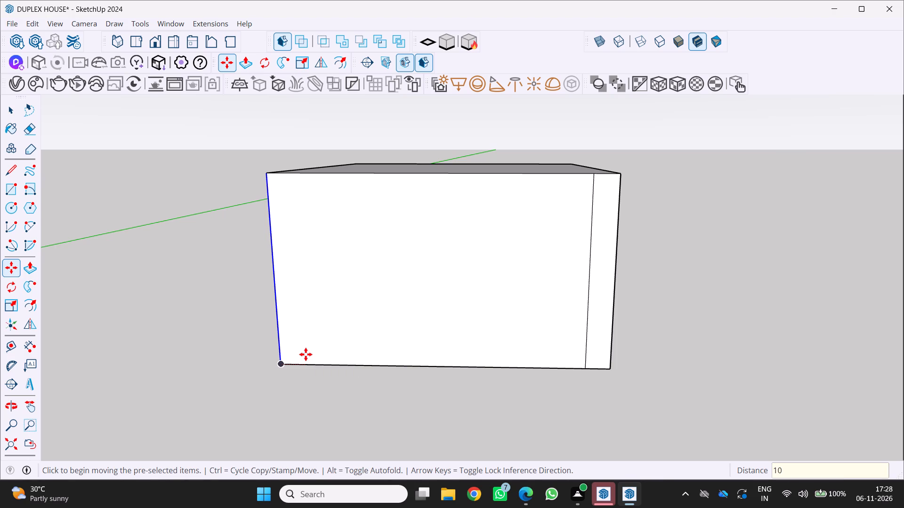
{"action": "key", "text": "slash"}
{"action": "key", "text": "Return"}
{"action": "key", "text": "Return"}
{"action": "scroll", "coordinate": [560, 330], "scroll_direction": "down", "scroll_amount": 4}
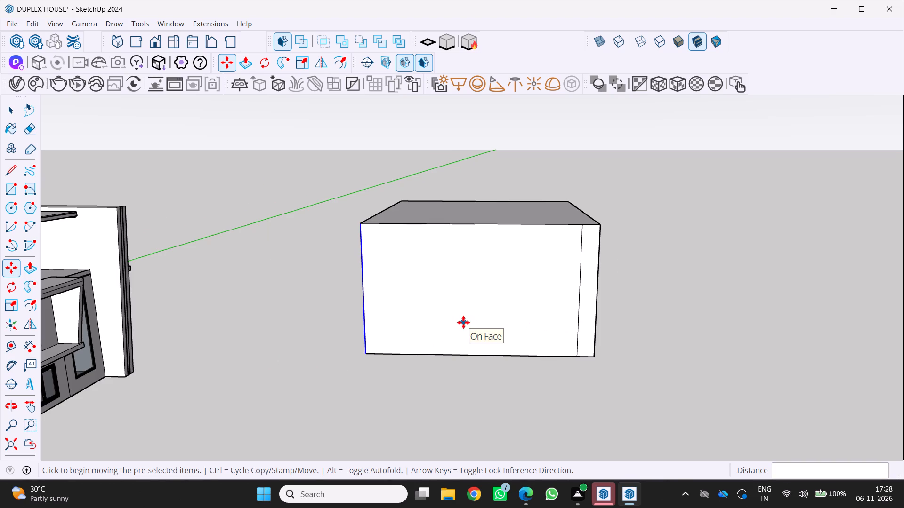
{"action": "type", "text": "10"}
{"action": "key", "text": "x"}
{"action": "key", "text": "Return"}
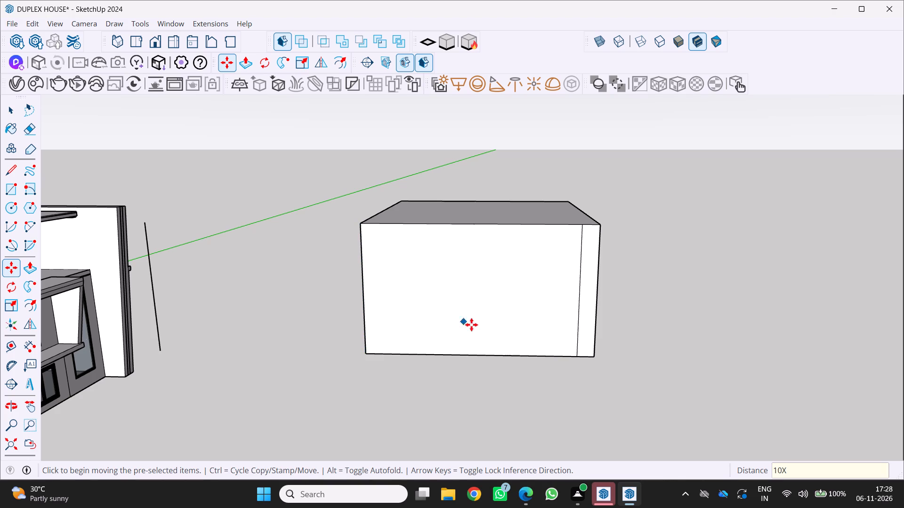
{"action": "scroll", "coordinate": [493, 333], "scroll_direction": "down", "scroll_amount": 5}
{"action": "scroll", "coordinate": [500, 332], "scroll_direction": "up", "scroll_amount": 1}
{"action": "middle_click_drag", "start_coordinate": [515, 333], "coordinate": [678, 319]}
{"action": "scroll", "coordinate": [659, 322], "scroll_direction": "up", "scroll_amount": 1}
{"action": "middle_click", "coordinate": [678, 318]}
{"action": "scroll", "coordinate": [533, 286], "scroll_direction": "up", "scroll_amount": 3}
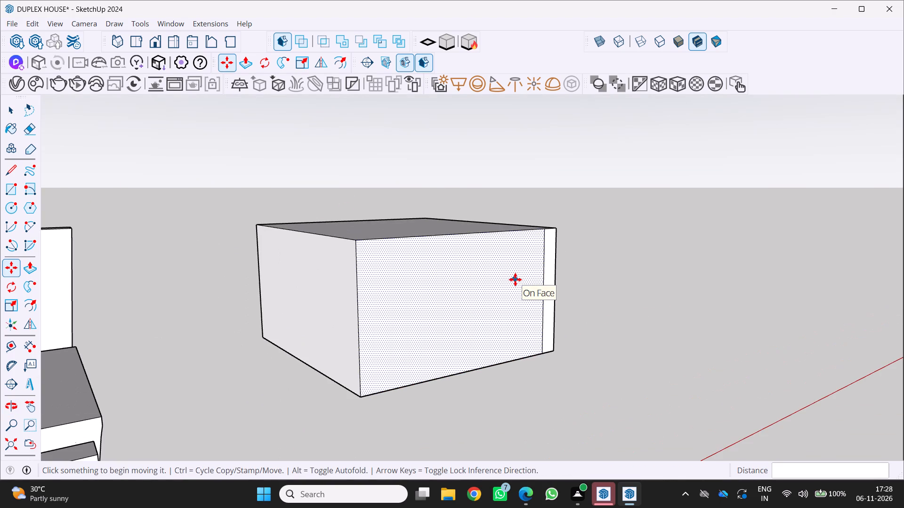
{"action": "key", "text": "Escape"}
Draw a second full-height vertical line on the blank wall, beside the first line on the side away from the openings facade.
{"action": "middle_click_drag", "start_coordinate": [479, 299], "coordinate": [241, 295]}
{"action": "middle_click", "coordinate": [240, 294]}
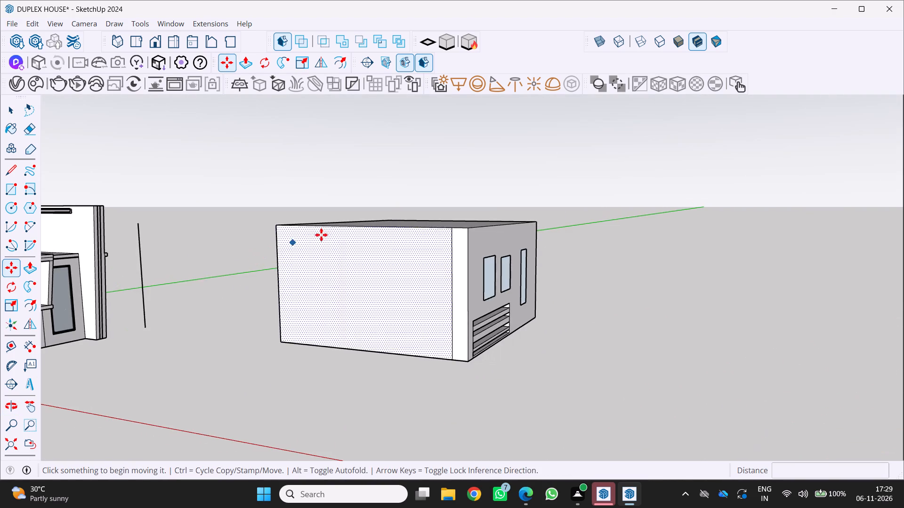
{"action": "scroll", "coordinate": [321, 233], "scroll_direction": "up", "scroll_amount": 1}
{"action": "middle_click_drag", "start_coordinate": [321, 232], "coordinate": [386, 241]}
{"action": "key", "text": "l"}
{"action": "scroll", "coordinate": [358, 243], "scroll_direction": "up", "scroll_amount": 2}
{"action": "left_click", "coordinate": [500, 228]}
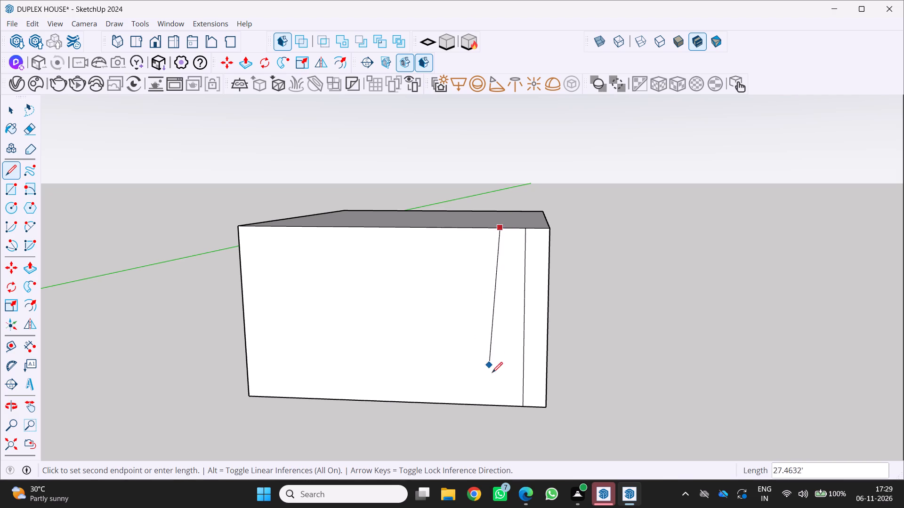
{"action": "scroll", "coordinate": [501, 389], "scroll_direction": "up", "scroll_amount": 2}
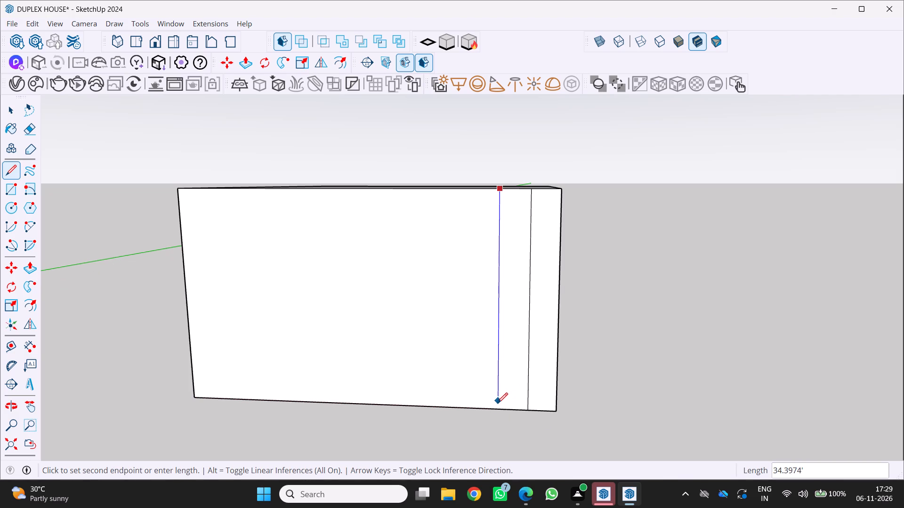
{"action": "left_click_drag", "start_coordinate": [495, 404], "coordinate": [504, 402]}
{"action": "key", "text": "space"}
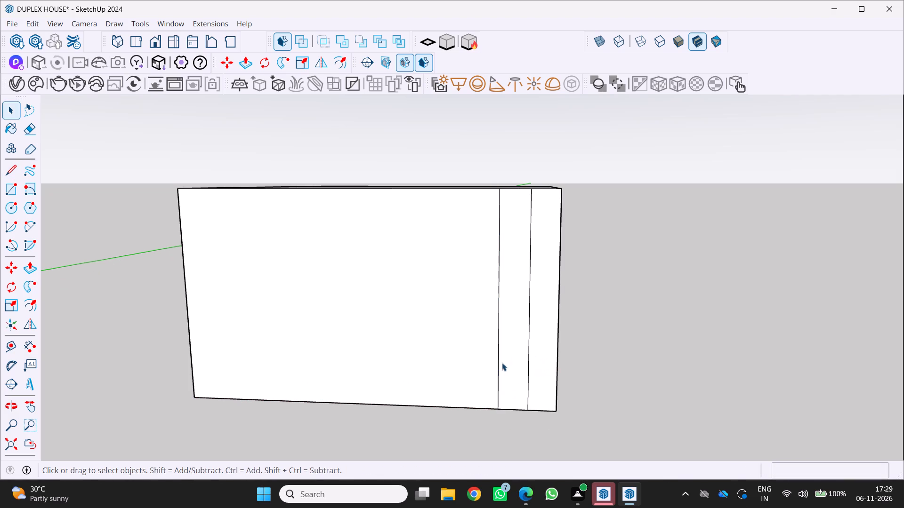
Draw five more full-height vertical lines, each about 35.83' long, at roughly even spacing across the blank wall toward its far edge.
{"action": "key", "text": "space"}
{"action": "key", "text": "l"}
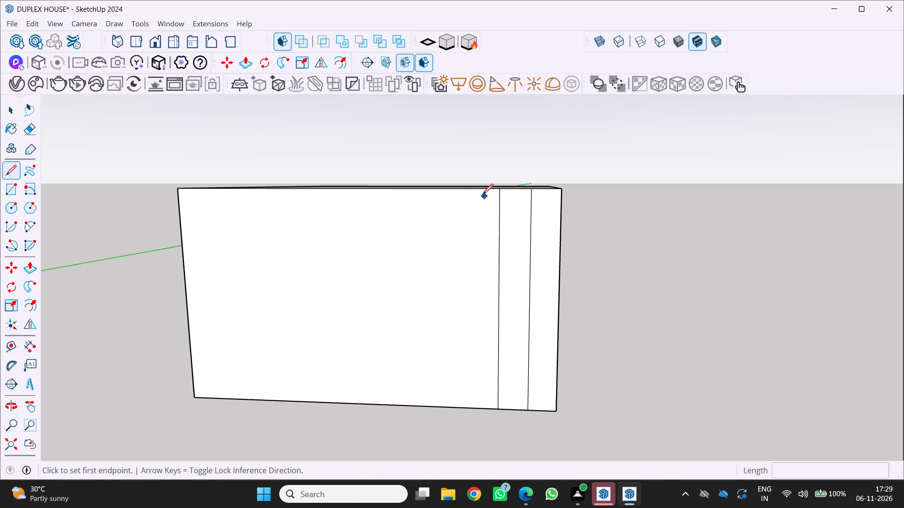
{"action": "left_click_drag", "start_coordinate": [464, 190], "coordinate": [463, 195]}
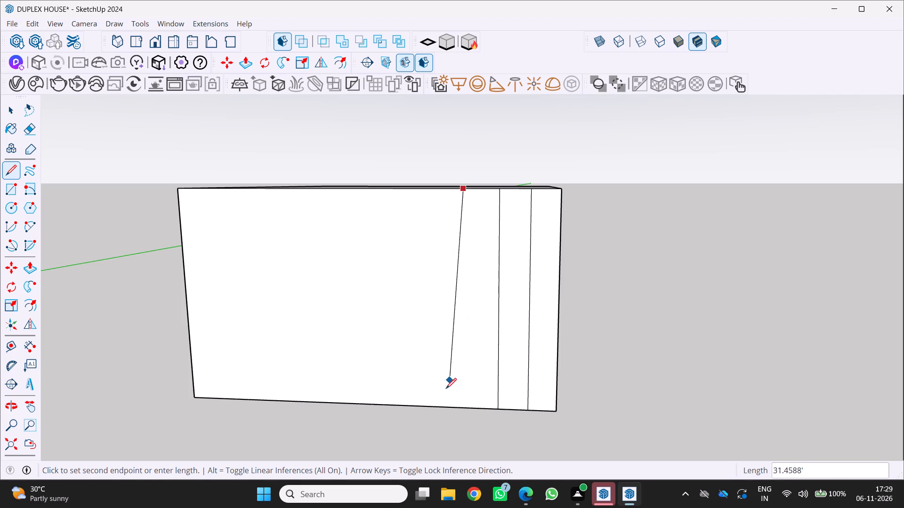
{"action": "left_click_drag", "start_coordinate": [468, 402], "coordinate": [474, 396]}
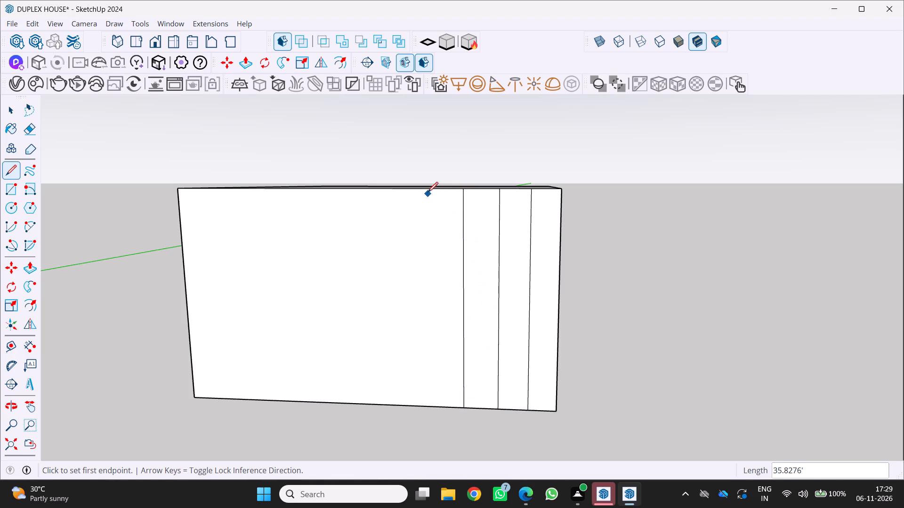
{"action": "left_click_drag", "start_coordinate": [428, 191], "coordinate": [428, 200]}
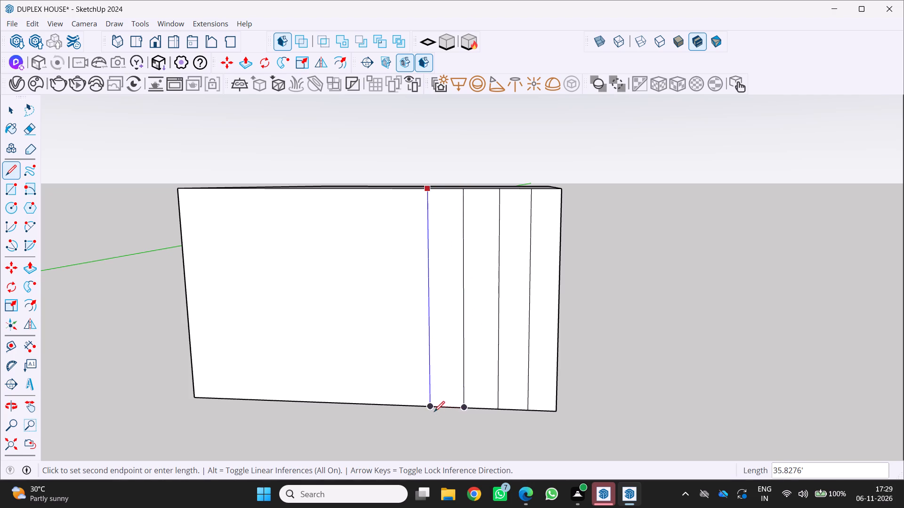
{"action": "left_click_drag", "start_coordinate": [433, 409], "coordinate": [433, 404]}
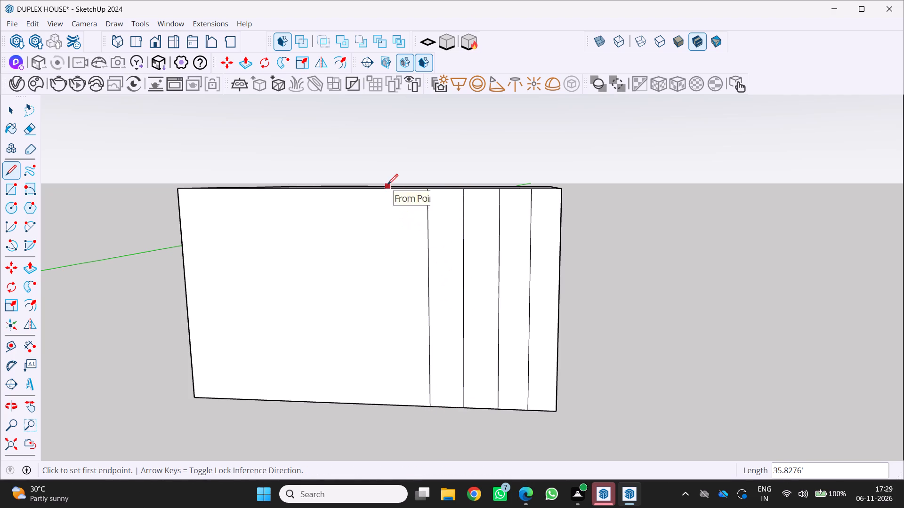
{"action": "left_click_drag", "start_coordinate": [390, 190], "coordinate": [387, 195]}
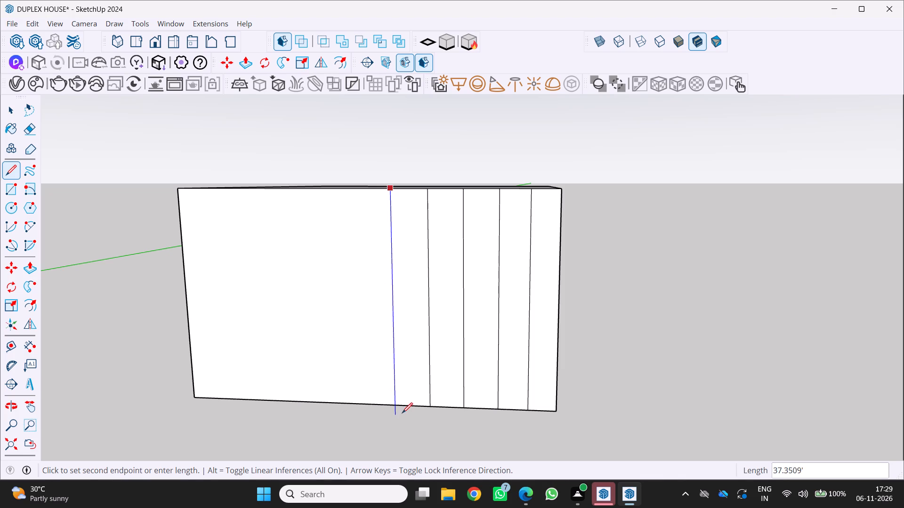
{"action": "left_click", "coordinate": [396, 406]}
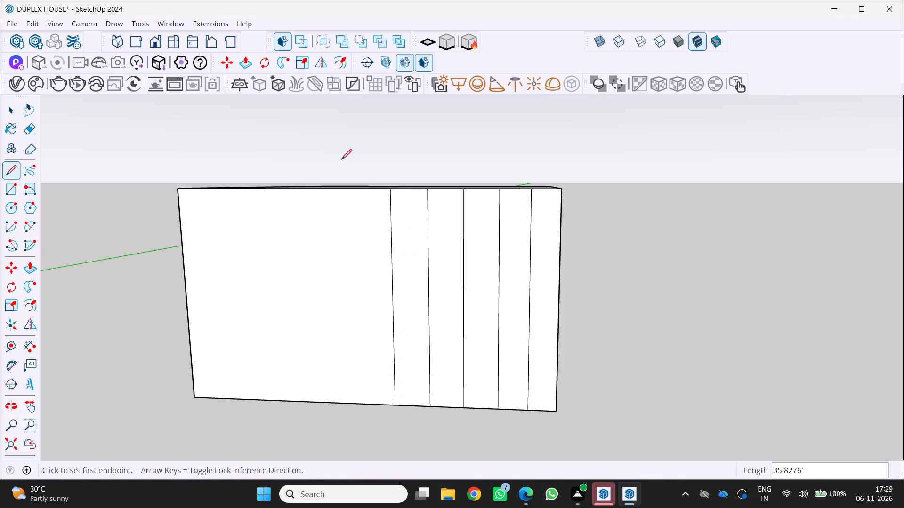
{"action": "left_click", "coordinate": [348, 190]}
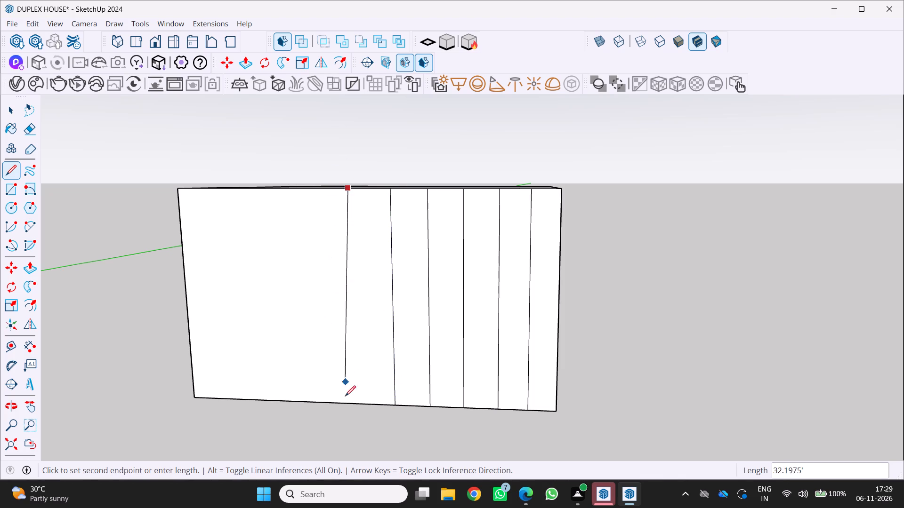
{"action": "left_click_drag", "start_coordinate": [359, 401], "coordinate": [359, 394]}
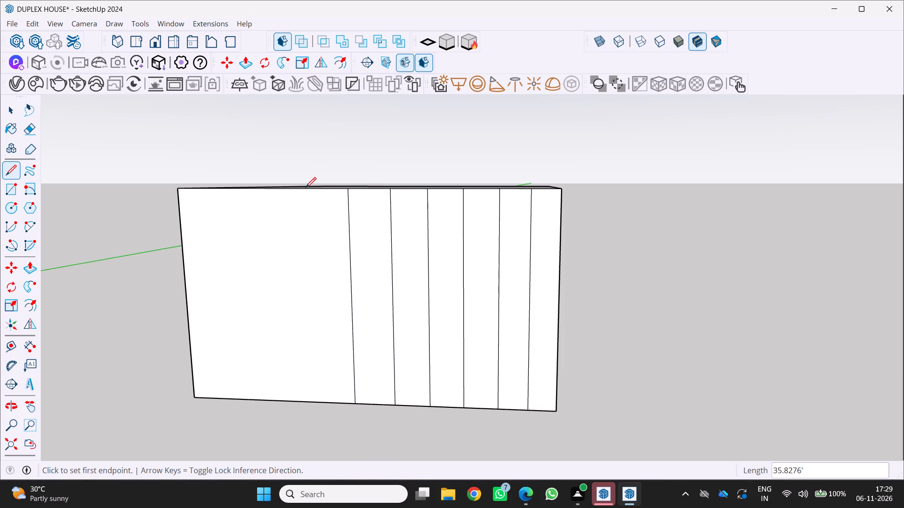
{"action": "left_click_drag", "start_coordinate": [315, 190], "coordinate": [315, 194]}
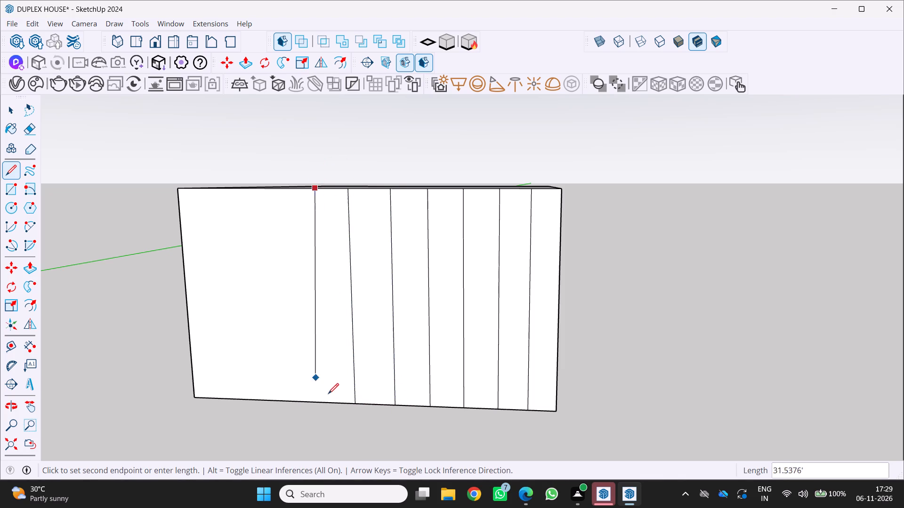
{"action": "left_click_drag", "start_coordinate": [326, 402], "coordinate": [326, 396]}
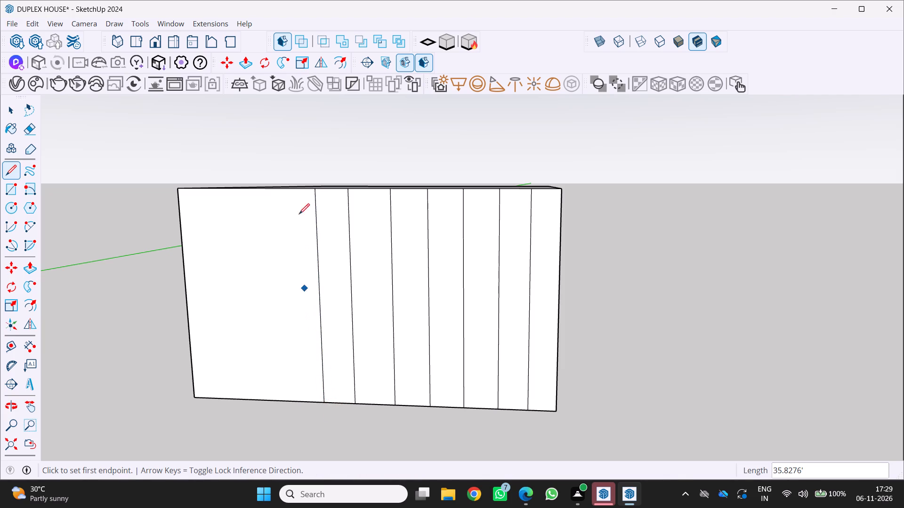
Draw three more full-height vertical lines, each about 35.83' long, at roughly even spacing across the wall's remaining blank part.
{"action": "left_click_drag", "start_coordinate": [279, 188], "coordinate": [264, 198]}
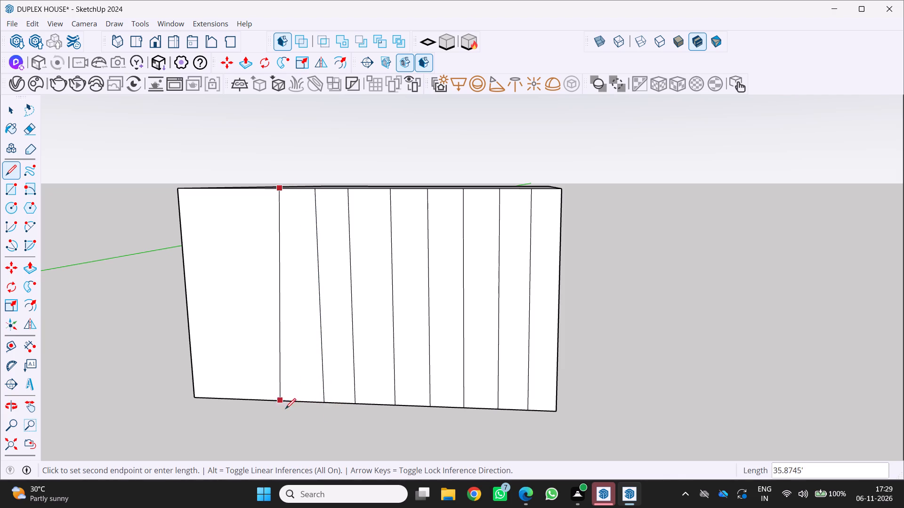
{"action": "left_click", "coordinate": [290, 400]}
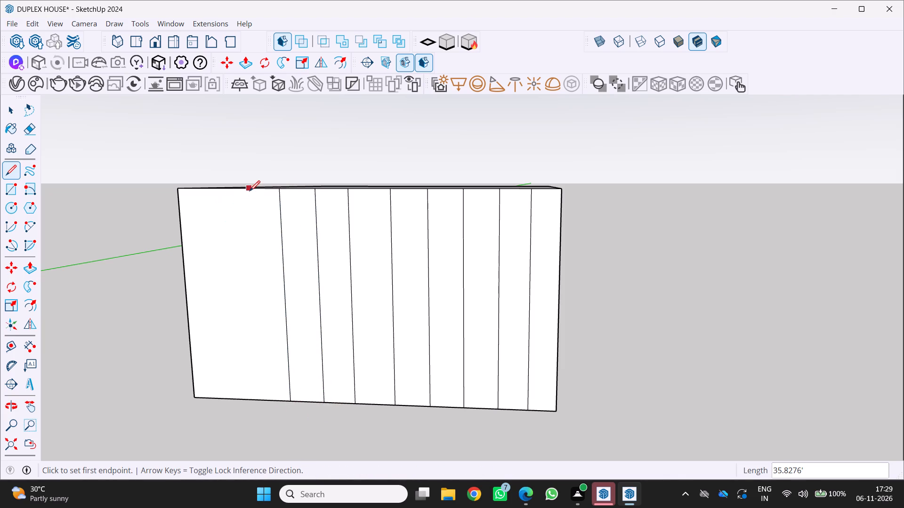
{"action": "left_click_drag", "start_coordinate": [249, 188], "coordinate": [236, 206]}
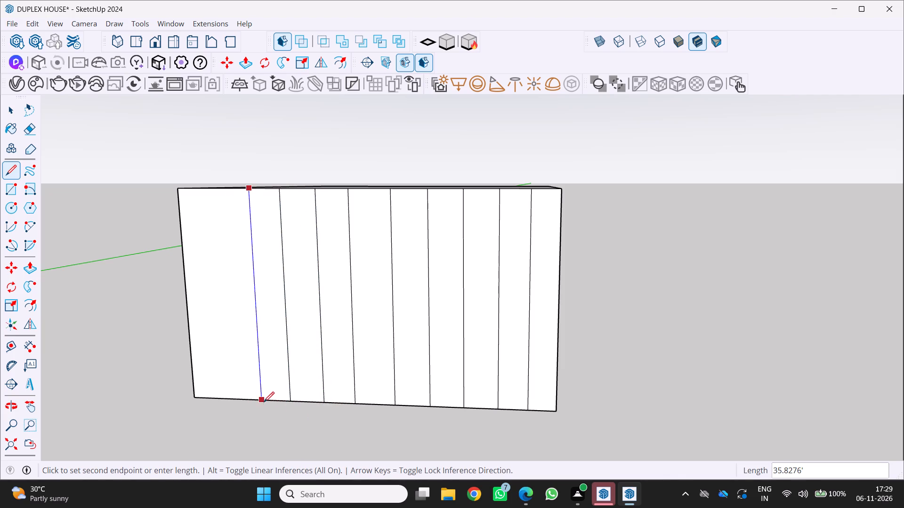
{"action": "left_click", "coordinate": [264, 402]}
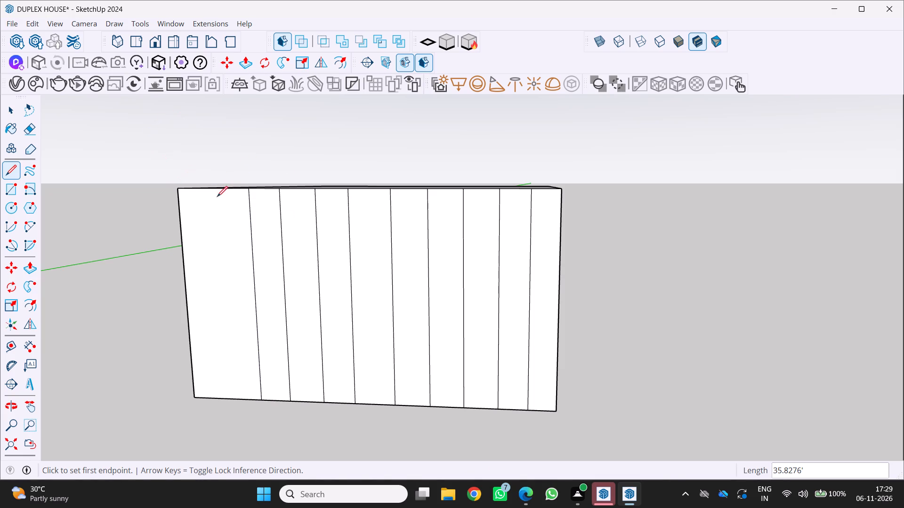
{"action": "left_click_drag", "start_coordinate": [211, 186], "coordinate": [214, 193]}
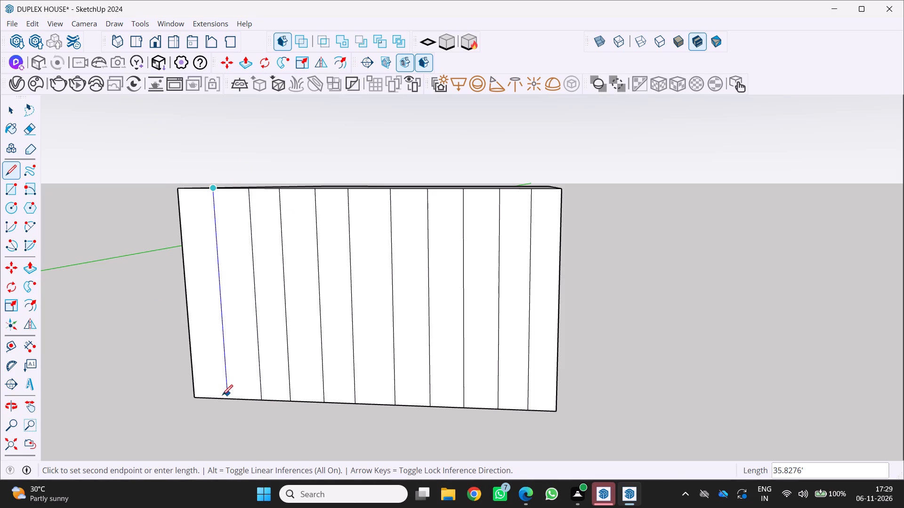
{"action": "left_click_drag", "start_coordinate": [231, 398], "coordinate": [238, 395]}
Draw four horizontal lines, each about 62.11' long, across the full width of the striped wall, dividing it into five rows.
{"action": "middle_click_drag", "start_coordinate": [275, 370], "coordinate": [285, 379]}
{"action": "middle_click_drag", "start_coordinate": [377, 404], "coordinate": [390, 407]}
{"action": "middle_click", "coordinate": [391, 406]}
{"action": "scroll", "coordinate": [394, 405], "scroll_direction": "down", "scroll_amount": 3}
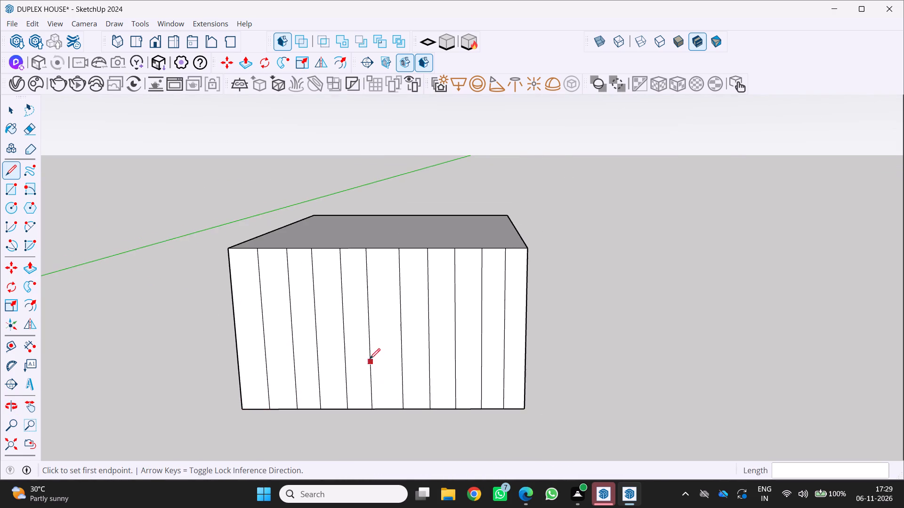
{"action": "middle_click_drag", "start_coordinate": [350, 362], "coordinate": [327, 380]}
{"action": "middle_click", "coordinate": [303, 396]}
{"action": "middle_click", "coordinate": [303, 396]}
{"action": "middle_click", "coordinate": [305, 392]}
{"action": "scroll", "coordinate": [440, 126], "scroll_direction": "down", "scroll_amount": 5}
{"action": "middle_click_drag", "start_coordinate": [453, 189], "coordinate": [422, 221]}
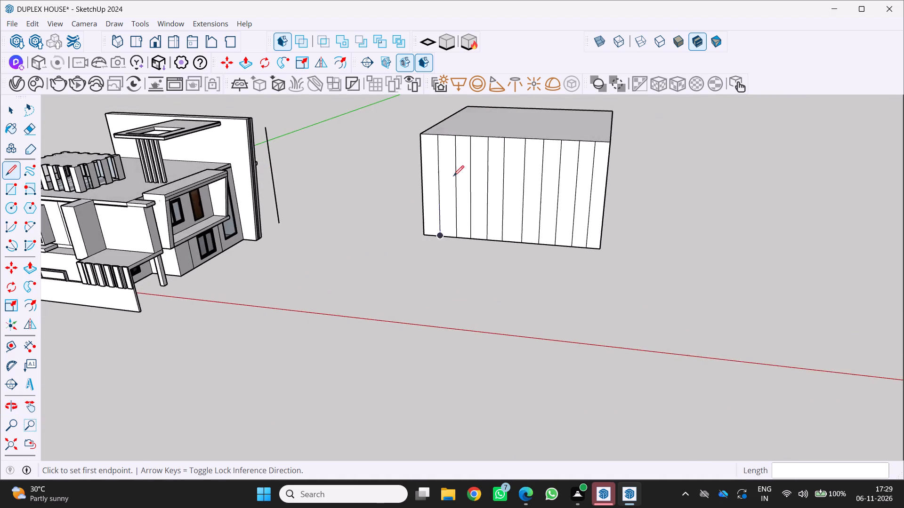
{"action": "scroll", "coordinate": [460, 158], "scroll_direction": "up", "scroll_amount": 3}
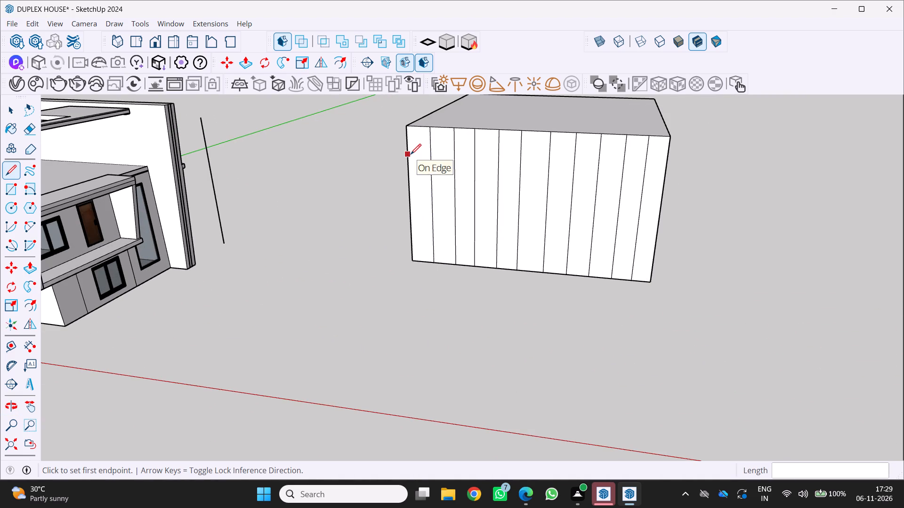
{"action": "left_click_drag", "start_coordinate": [411, 154], "coordinate": [416, 156]}
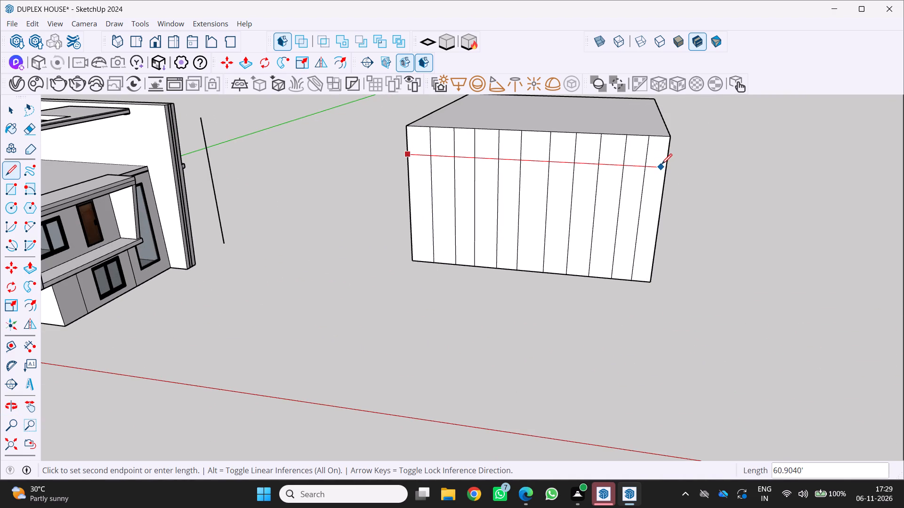
{"action": "left_click_drag", "start_coordinate": [665, 167], "coordinate": [661, 167]}
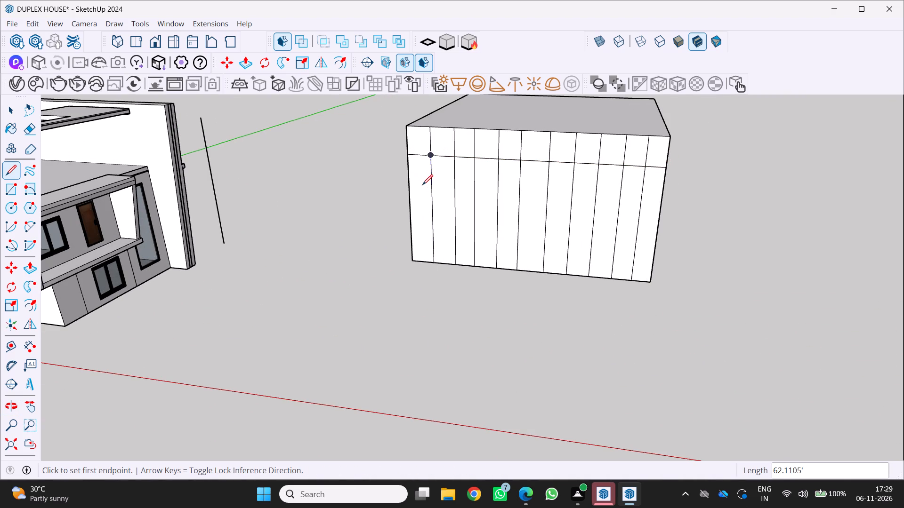
{"action": "left_click_drag", "start_coordinate": [406, 186], "coordinate": [419, 187]}
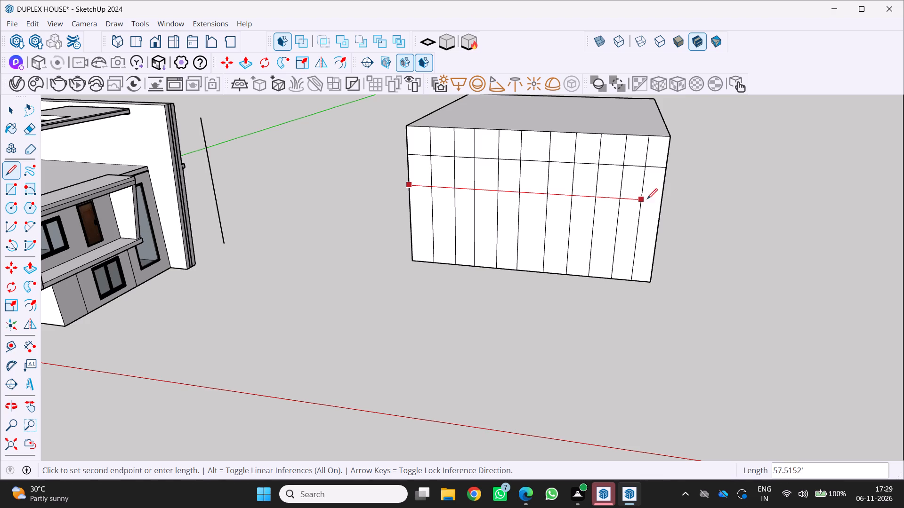
{"action": "left_click_drag", "start_coordinate": [661, 199], "coordinate": [655, 202]}
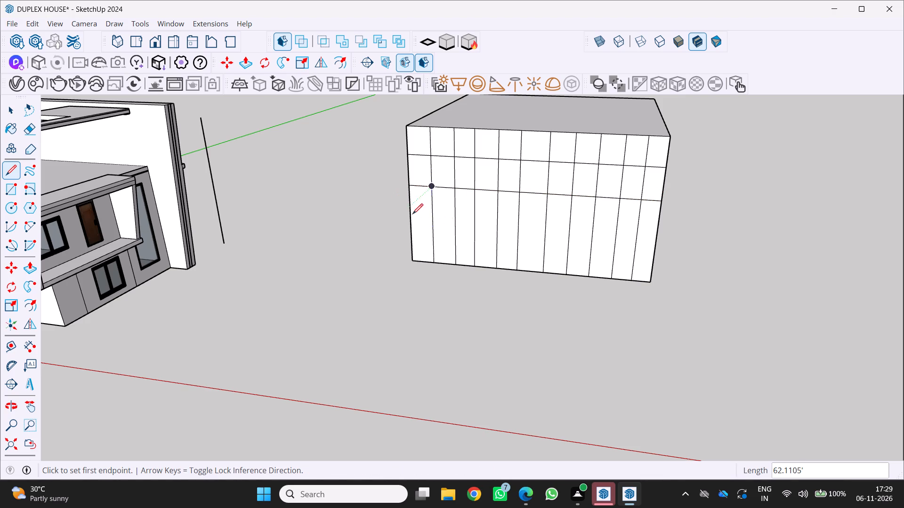
{"action": "left_click_drag", "start_coordinate": [412, 214], "coordinate": [440, 221]}
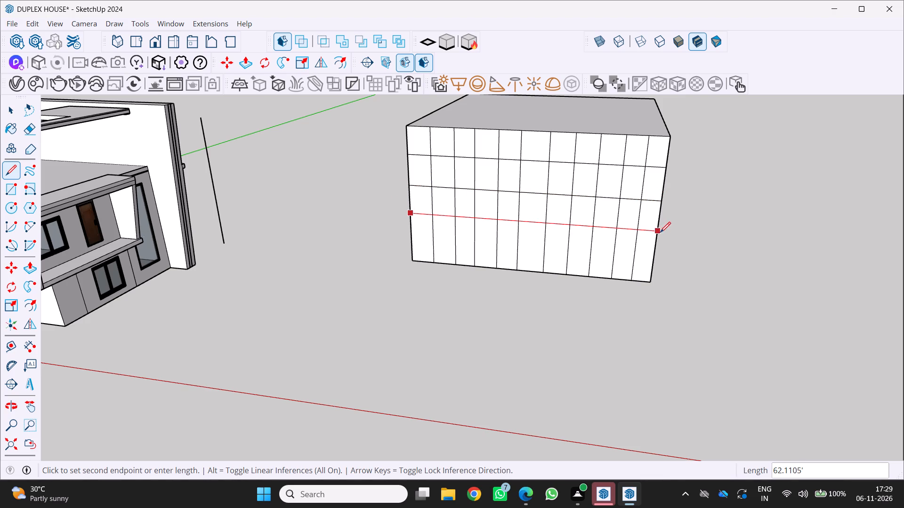
{"action": "left_click", "coordinate": [660, 232]}
{"action": "left_click_drag", "start_coordinate": [414, 238], "coordinate": [424, 239]}
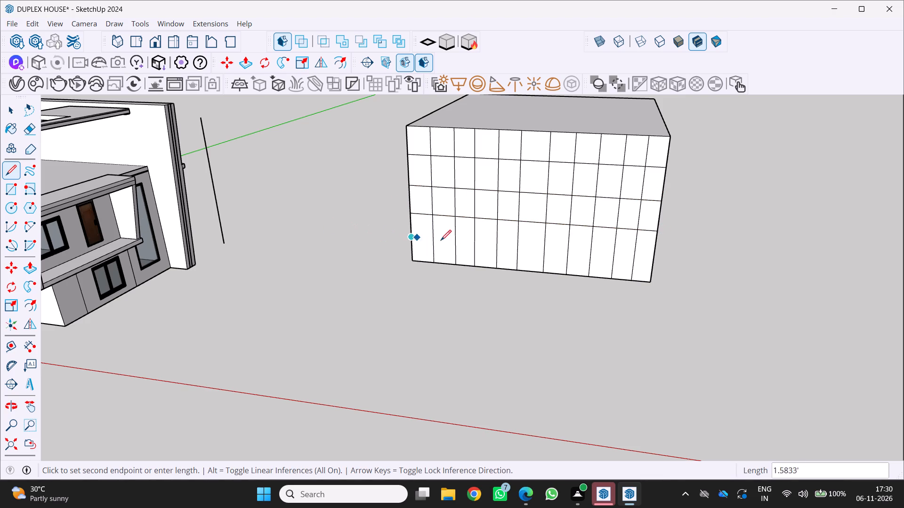
{"action": "left_click", "coordinate": [652, 256]}
{"action": "key", "text": "space"}
Offset the outline of the grid cell in the second row, second column from the wall's left edge, slightly inward.
{"action": "middle_click_drag", "start_coordinate": [356, 169], "coordinate": [583, 172]}
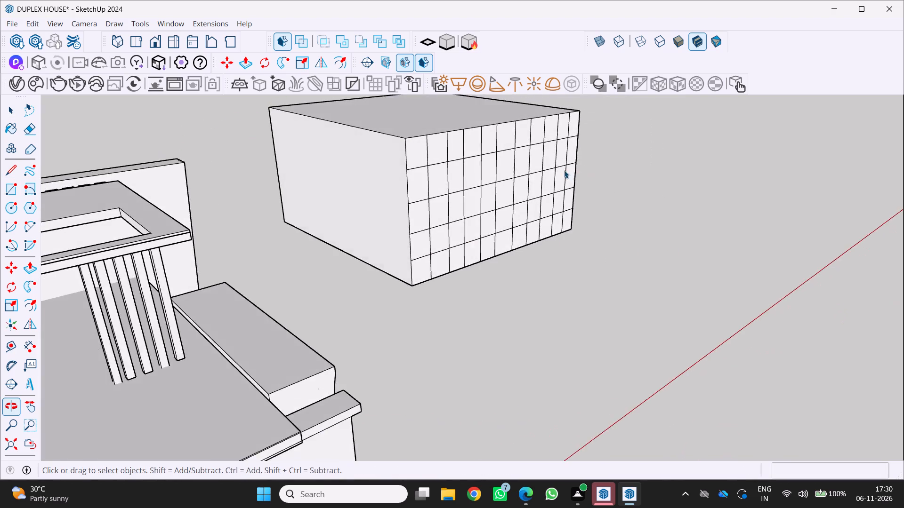
{"action": "middle_click", "coordinate": [579, 170]}
{"action": "scroll", "coordinate": [454, 165], "scroll_direction": "up", "scroll_amount": 3}
{"action": "middle_click_drag", "start_coordinate": [424, 161], "coordinate": [364, 168]}
{"action": "middle_click_drag", "start_coordinate": [353, 169], "coordinate": [336, 170]}
{"action": "middle_click_drag", "start_coordinate": [316, 174], "coordinate": [301, 176]}
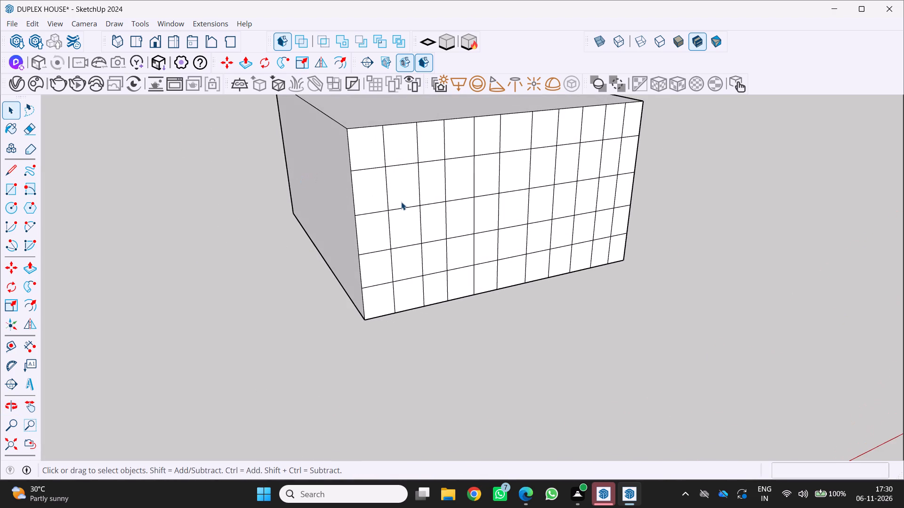
{"action": "left_click", "coordinate": [401, 202]}
{"action": "key", "text": "f"}
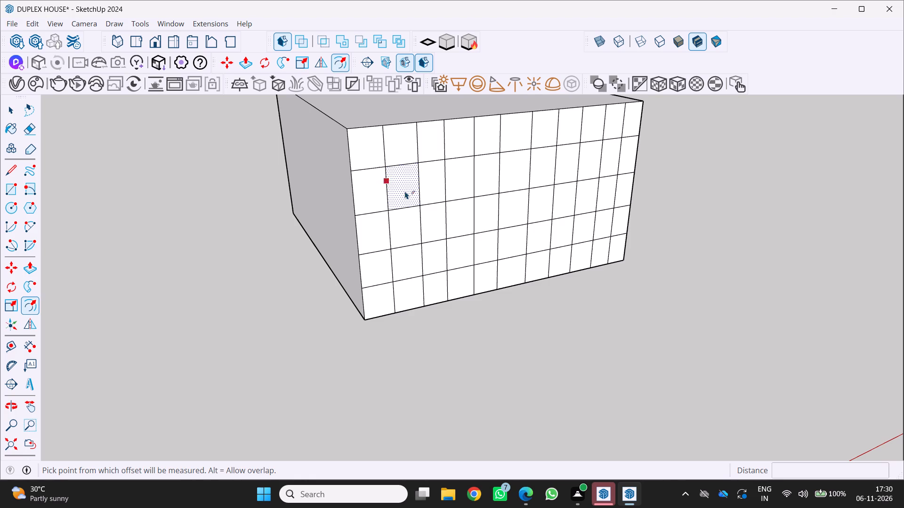
{"action": "left_click_drag", "start_coordinate": [396, 189], "coordinate": [389, 186]}
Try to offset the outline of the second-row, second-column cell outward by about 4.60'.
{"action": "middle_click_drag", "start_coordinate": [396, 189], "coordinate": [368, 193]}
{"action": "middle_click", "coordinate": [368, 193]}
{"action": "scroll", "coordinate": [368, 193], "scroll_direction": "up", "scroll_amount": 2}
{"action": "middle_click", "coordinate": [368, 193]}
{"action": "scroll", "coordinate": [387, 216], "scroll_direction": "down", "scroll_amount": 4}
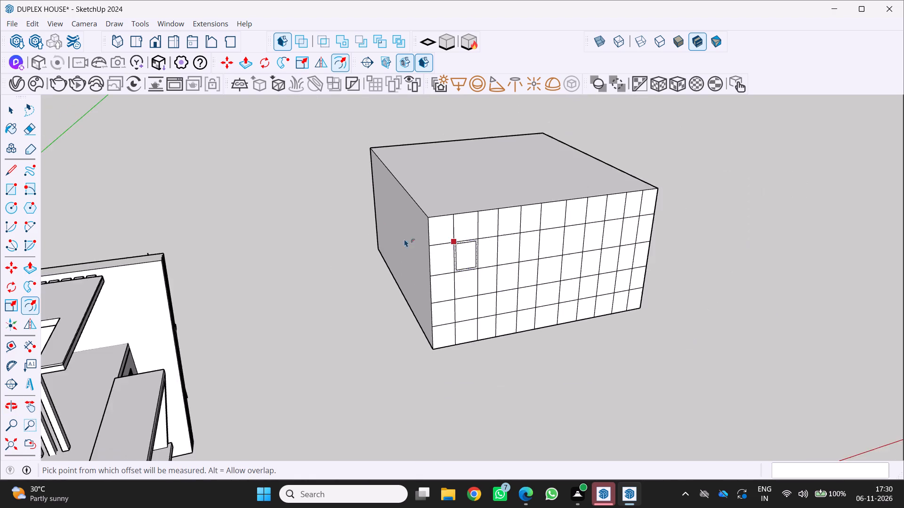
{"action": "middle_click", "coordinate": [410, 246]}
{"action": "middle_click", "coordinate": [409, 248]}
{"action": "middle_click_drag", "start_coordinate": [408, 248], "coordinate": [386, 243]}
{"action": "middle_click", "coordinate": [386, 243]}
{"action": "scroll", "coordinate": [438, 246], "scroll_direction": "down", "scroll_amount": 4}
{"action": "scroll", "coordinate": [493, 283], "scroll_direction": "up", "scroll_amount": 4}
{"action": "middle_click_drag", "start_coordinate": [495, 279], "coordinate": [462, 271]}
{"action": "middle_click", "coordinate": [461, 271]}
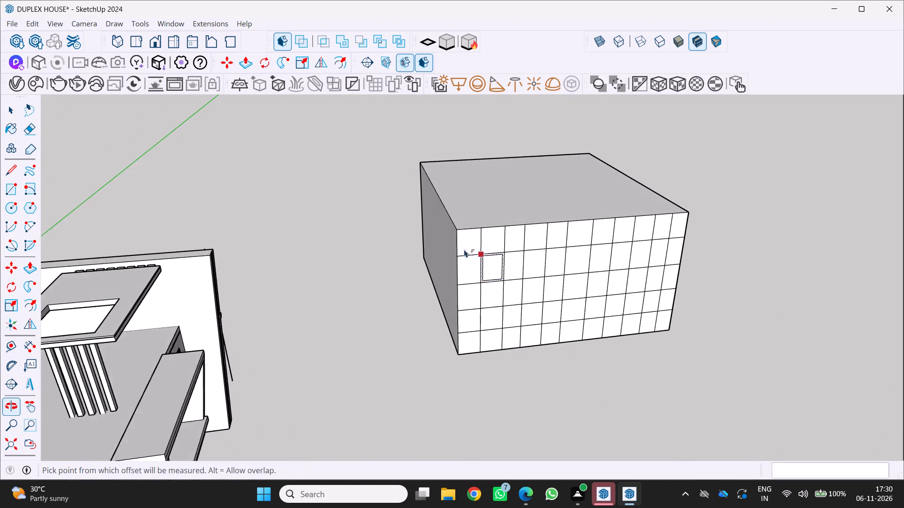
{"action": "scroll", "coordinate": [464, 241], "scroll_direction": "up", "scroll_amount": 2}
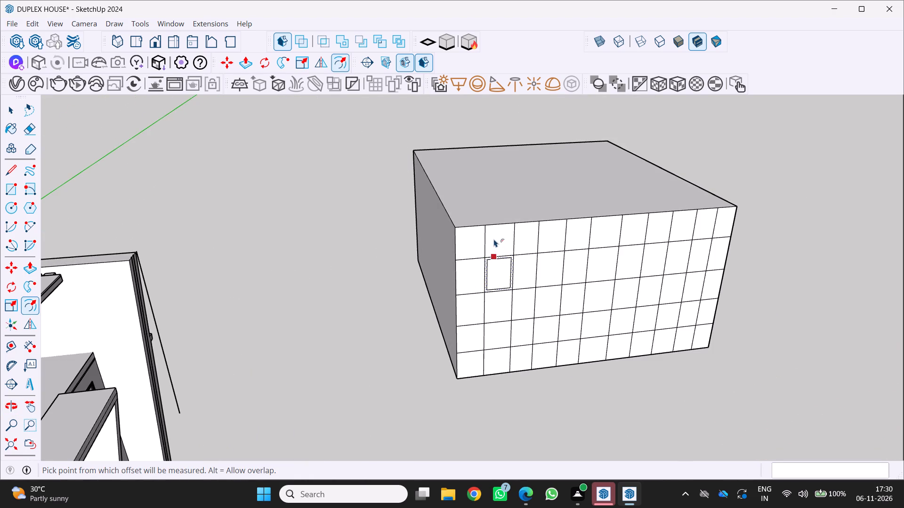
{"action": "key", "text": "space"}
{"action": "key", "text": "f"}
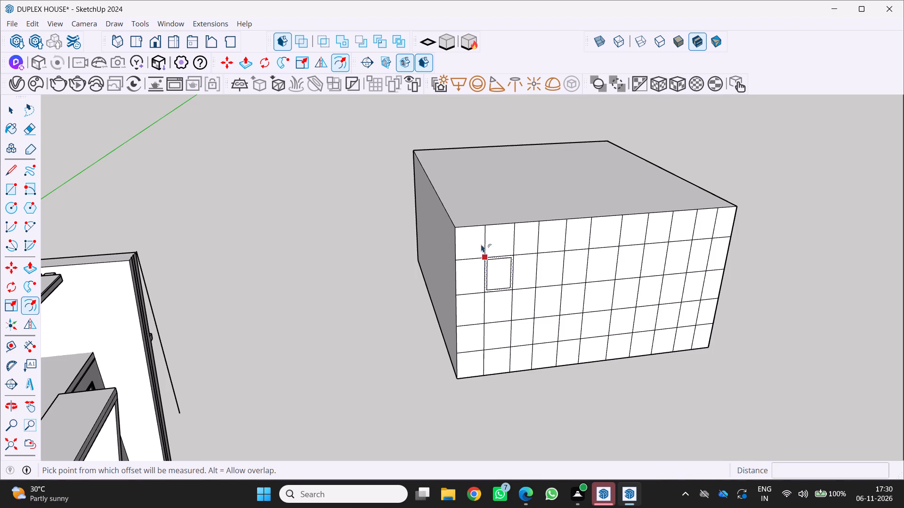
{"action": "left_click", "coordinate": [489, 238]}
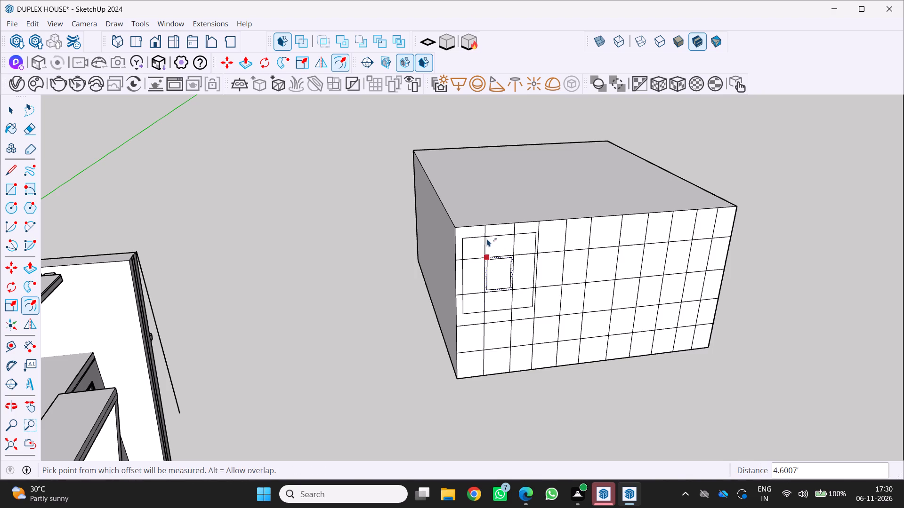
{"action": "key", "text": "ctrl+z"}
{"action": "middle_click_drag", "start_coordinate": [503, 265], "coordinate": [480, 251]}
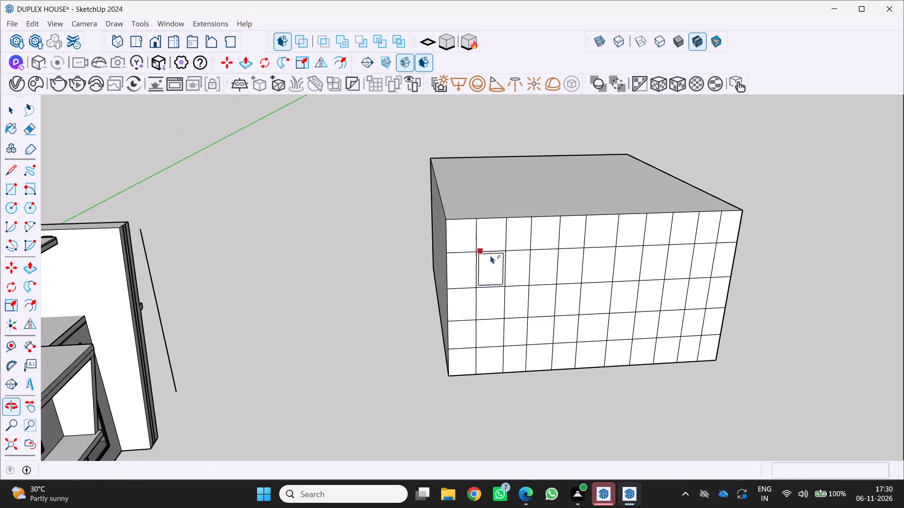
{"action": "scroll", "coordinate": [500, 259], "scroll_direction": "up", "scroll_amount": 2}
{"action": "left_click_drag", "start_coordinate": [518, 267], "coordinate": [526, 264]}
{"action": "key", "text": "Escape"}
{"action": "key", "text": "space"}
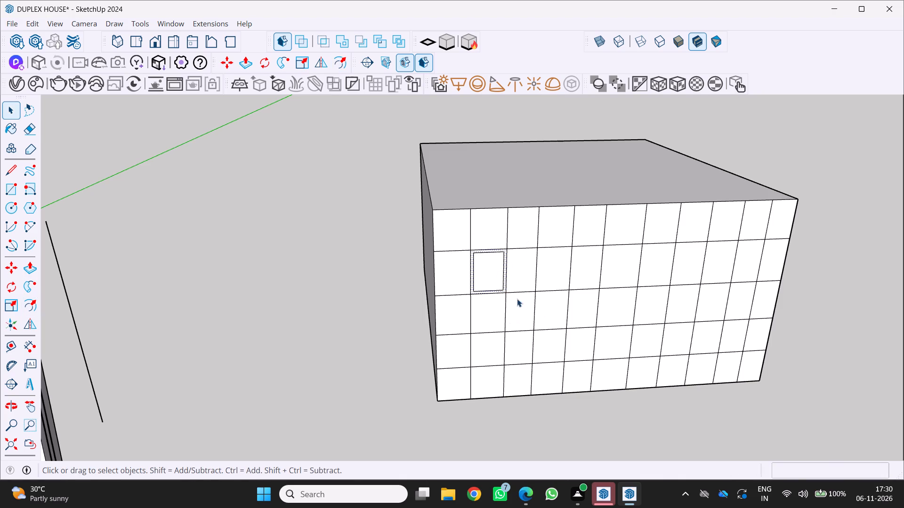
Offset the outline of the grid cell in the third row, third column from the wall's left edge, slightly inward.
{"action": "left_click_drag", "start_coordinate": [508, 314], "coordinate": [514, 314]}
{"action": "left_click", "coordinate": [516, 313]}
{"action": "key", "text": "f"}
{"action": "left_click_drag", "start_coordinate": [513, 308], "coordinate": [512, 303]}
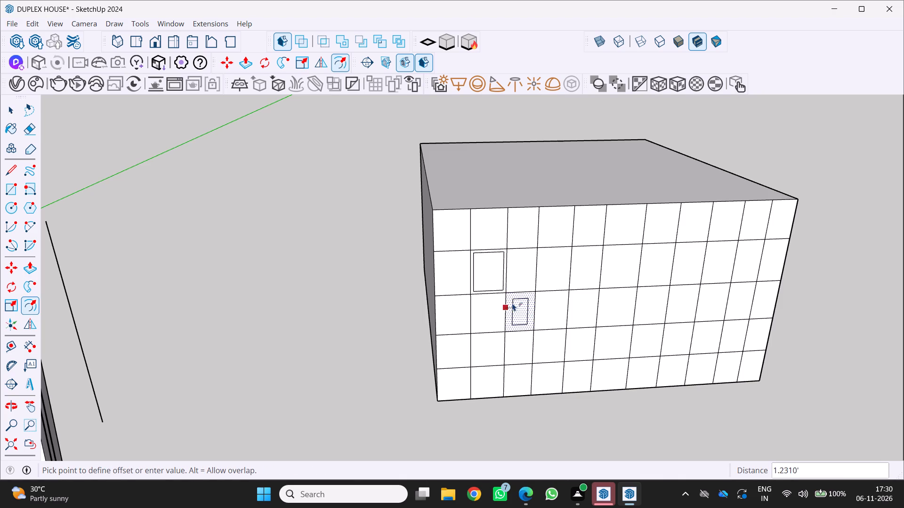
{"action": "left_click_drag", "start_coordinate": [512, 303], "coordinate": [509, 301]}
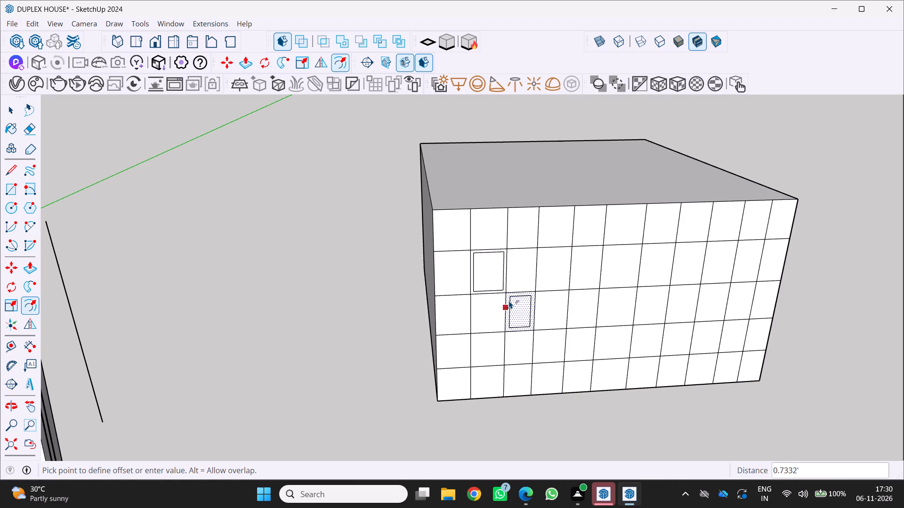
{"action": "left_click_drag", "start_coordinate": [509, 301], "coordinate": [508, 300]}
Offset the outline of the cell in the second row, third column, inward by about 0.57'.
{"action": "scroll", "coordinate": [523, 310], "scroll_direction": "up", "scroll_amount": 2}
{"action": "middle_click_drag", "start_coordinate": [519, 310], "coordinate": [504, 307]}
{"action": "middle_click", "coordinate": [504, 307]}
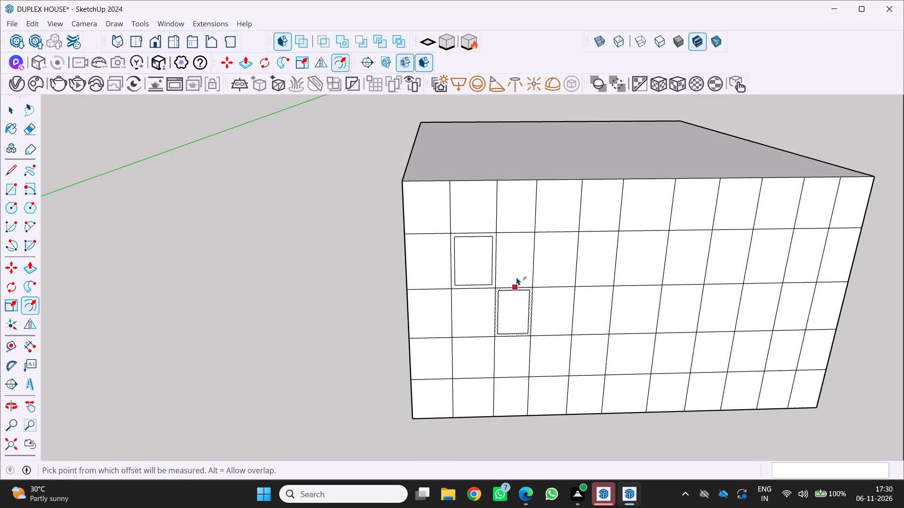
{"action": "key", "text": "space"}
{"action": "left_click", "coordinate": [509, 265]}
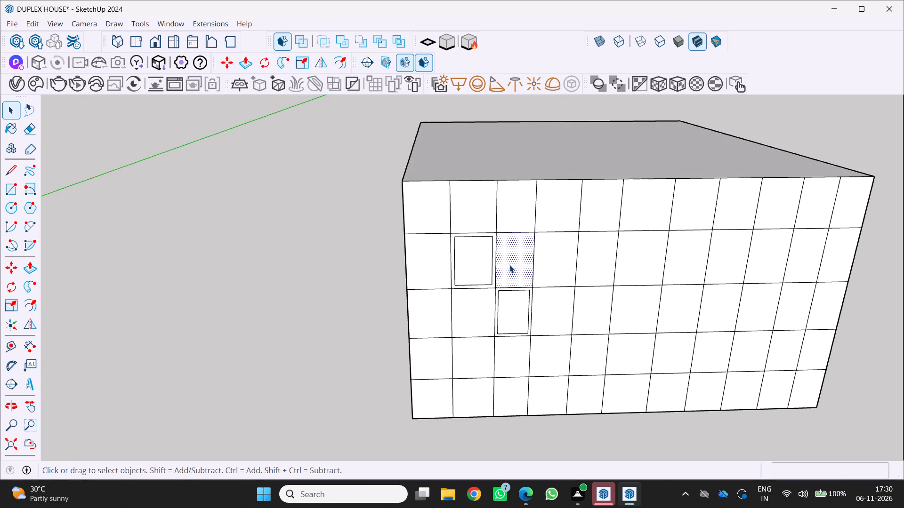
{"action": "key", "text": "f"}
{"action": "left_click_drag", "start_coordinate": [506, 265], "coordinate": [502, 263]}
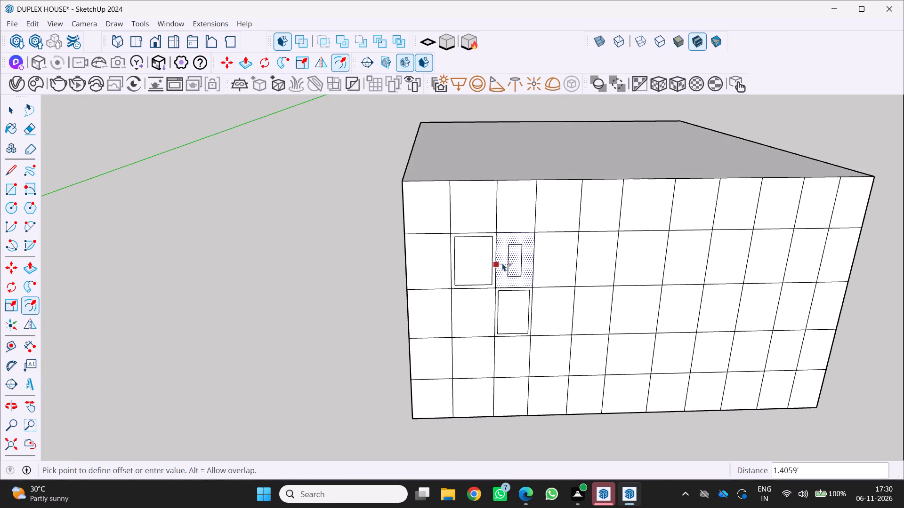
{"action": "left_click_drag", "start_coordinate": [502, 263], "coordinate": [500, 262]}
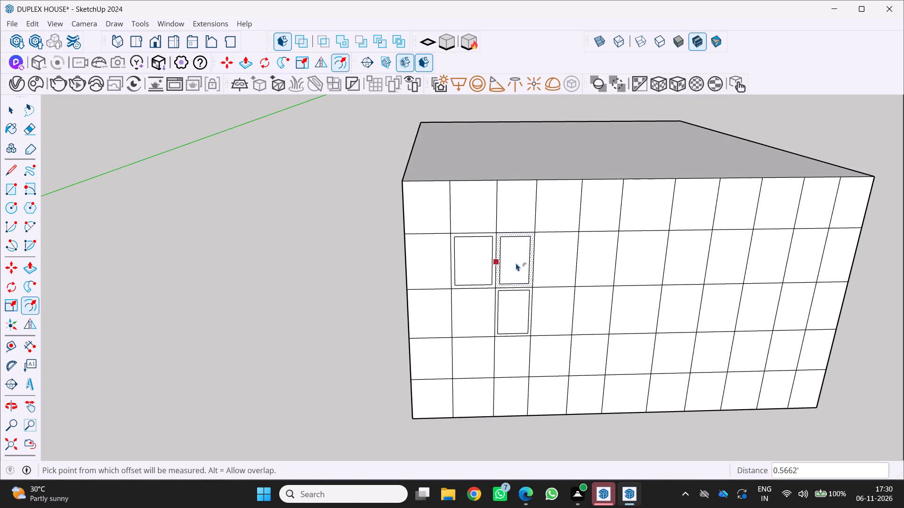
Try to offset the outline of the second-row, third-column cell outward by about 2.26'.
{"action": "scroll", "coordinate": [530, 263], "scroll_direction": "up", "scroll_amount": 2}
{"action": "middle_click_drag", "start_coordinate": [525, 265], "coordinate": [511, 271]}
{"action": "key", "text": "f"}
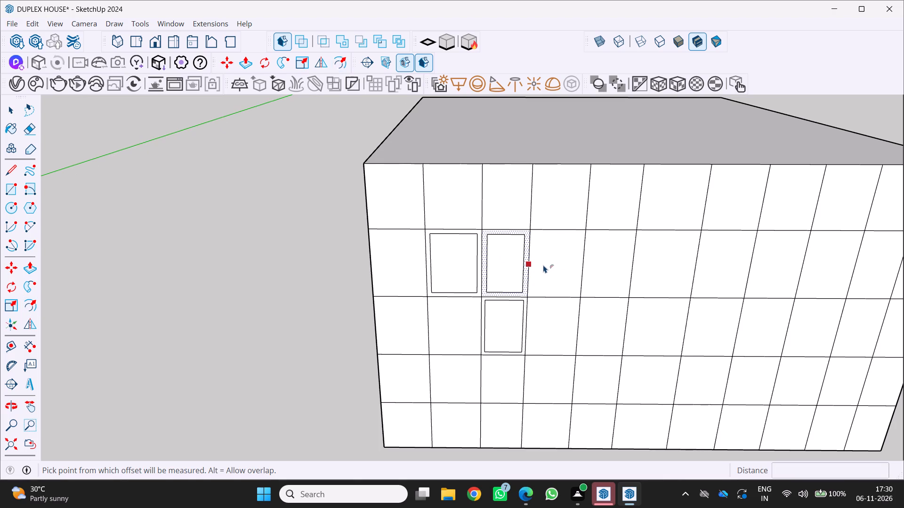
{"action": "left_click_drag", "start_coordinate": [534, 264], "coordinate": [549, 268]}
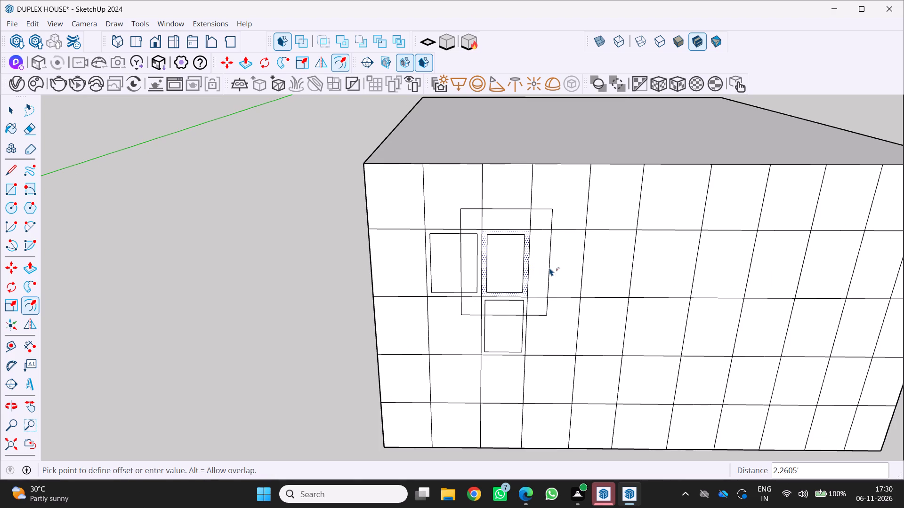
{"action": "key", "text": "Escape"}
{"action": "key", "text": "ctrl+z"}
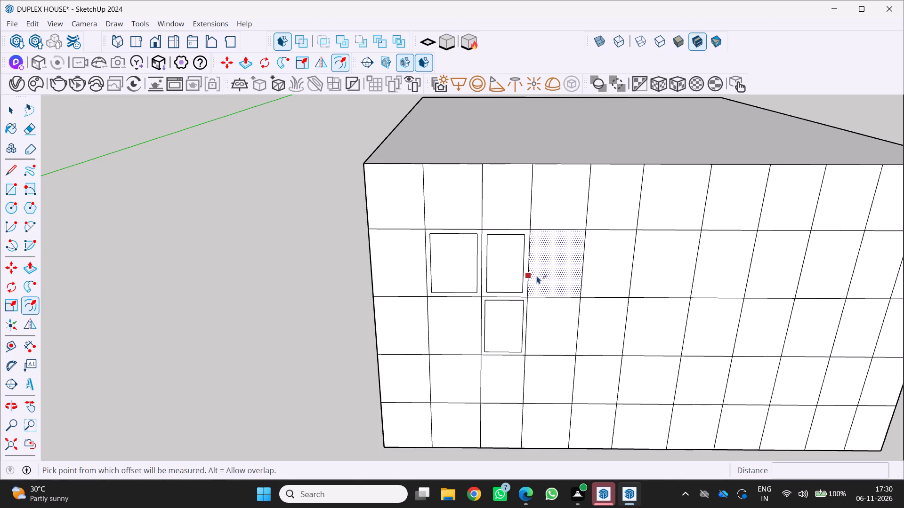
Offset the outline of the cell in the second row, fourth column, inward by about 0.57'.
{"action": "left_click_drag", "start_coordinate": [539, 273], "coordinate": [534, 269]}
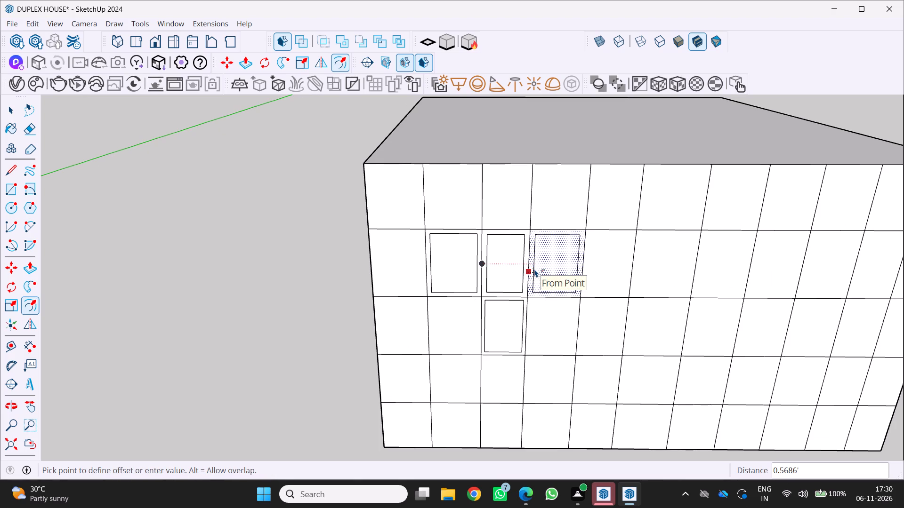
Inset the third row's fourth-column cell by about 0.48', the second row's fifth-column cell by about 0.55', and the third-row cell below it slightly.
{"action": "left_click_drag", "start_coordinate": [534, 269], "coordinate": [534, 269]}
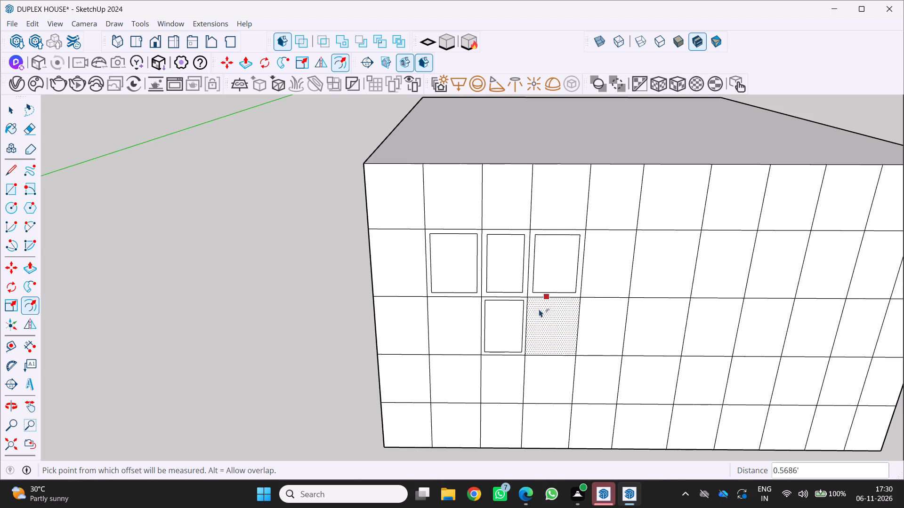
{"action": "left_click_drag", "start_coordinate": [535, 311], "coordinate": [532, 300]}
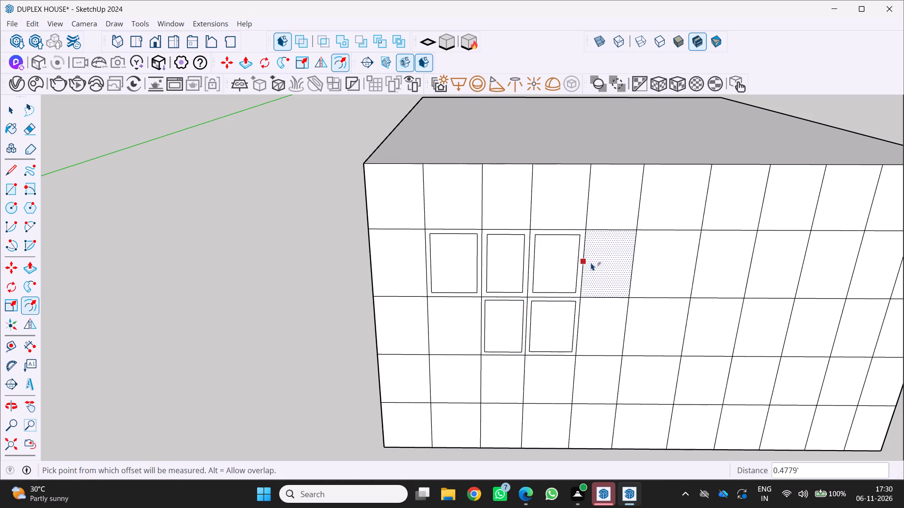
{"action": "left_click", "coordinate": [588, 262]}
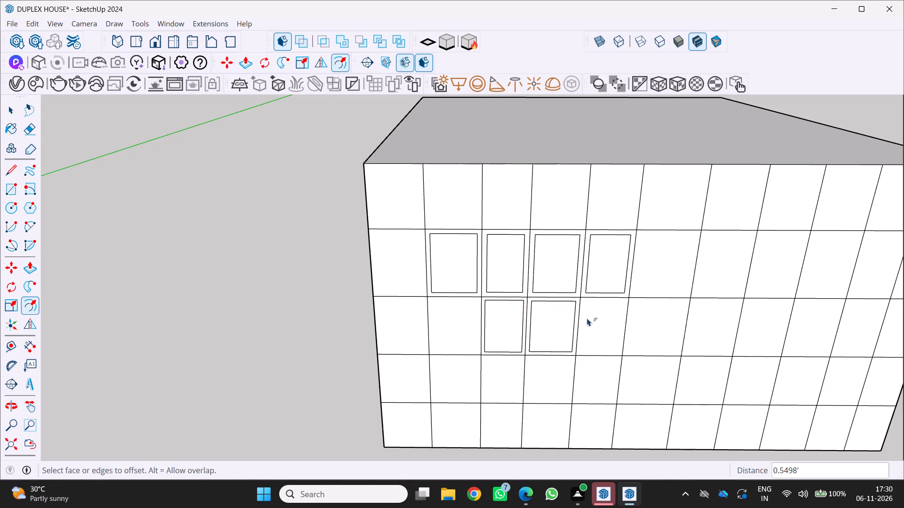
{"action": "left_click_drag", "start_coordinate": [585, 313], "coordinate": [584, 310]}
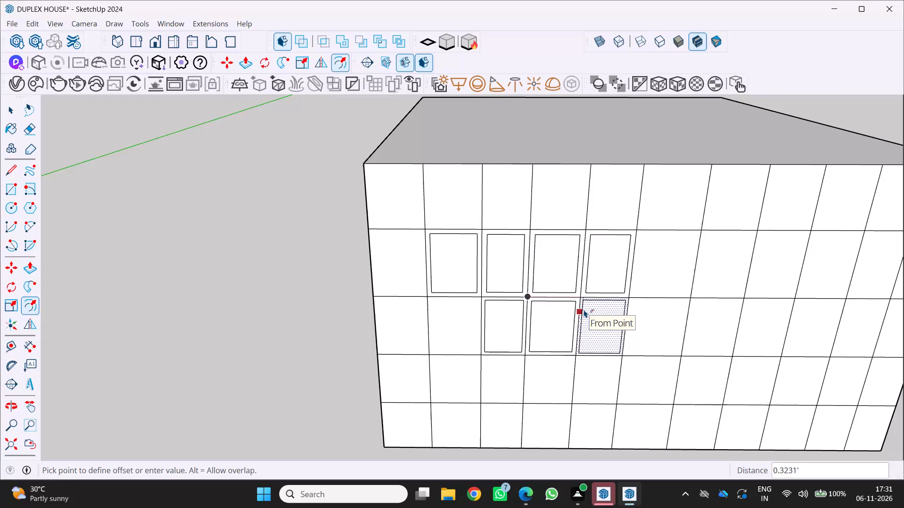
{"action": "left_click_drag", "start_coordinate": [584, 310], "coordinate": [586, 308]}
Offset the outlines of the sixth-column cells in the second and third rows slightly inward.
{"action": "scroll", "coordinate": [602, 305], "scroll_direction": "down", "scroll_amount": 2}
{"action": "middle_click_drag", "start_coordinate": [597, 293], "coordinate": [570, 253]}
{"action": "scroll", "coordinate": [572, 244], "scroll_direction": "down", "scroll_amount": 5}
{"action": "scroll", "coordinate": [620, 278], "scroll_direction": "up", "scroll_amount": 3}
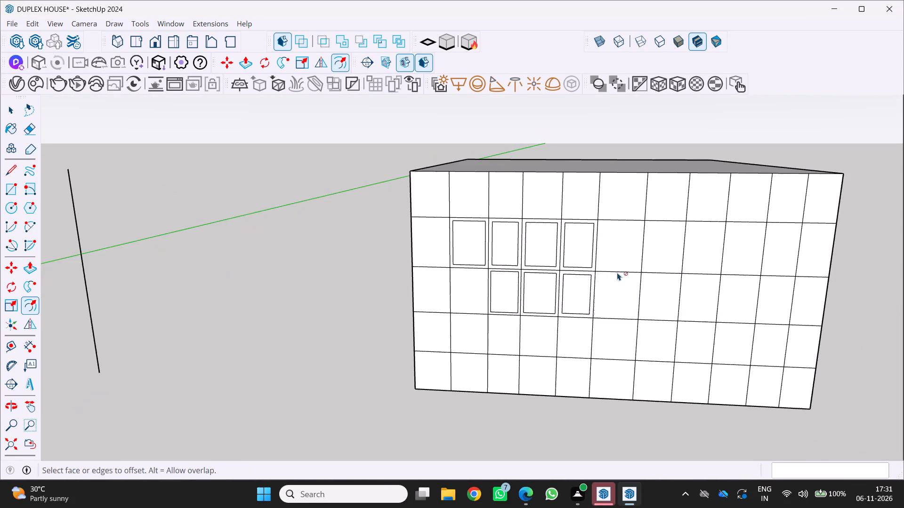
{"action": "middle_click_drag", "start_coordinate": [617, 273], "coordinate": [602, 276]}
{"action": "scroll", "coordinate": [602, 276], "scroll_direction": "up", "scroll_amount": 1}
{"action": "middle_click", "coordinate": [602, 276]}
{"action": "left_click_drag", "start_coordinate": [607, 238], "coordinate": [597, 231]}
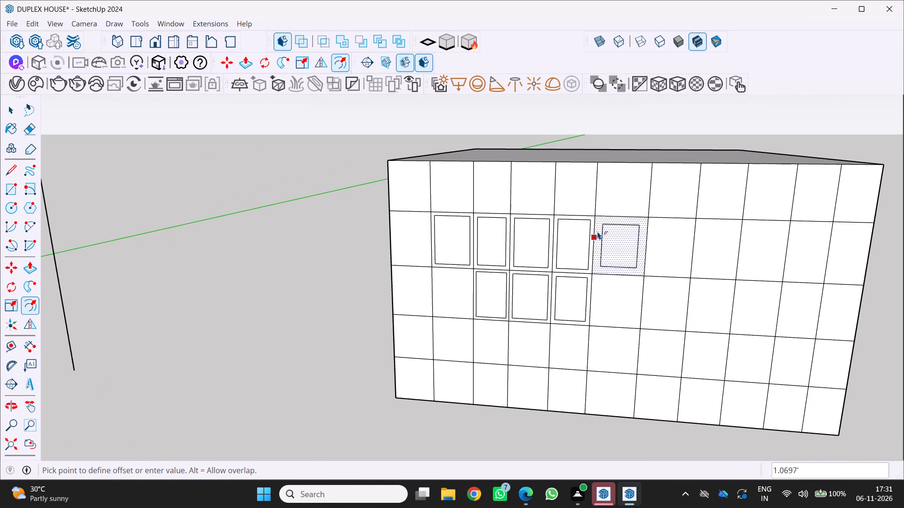
{"action": "left_click_drag", "start_coordinate": [597, 231], "coordinate": [600, 233]}
{"action": "left_click_drag", "start_coordinate": [595, 291], "coordinate": [605, 292]}
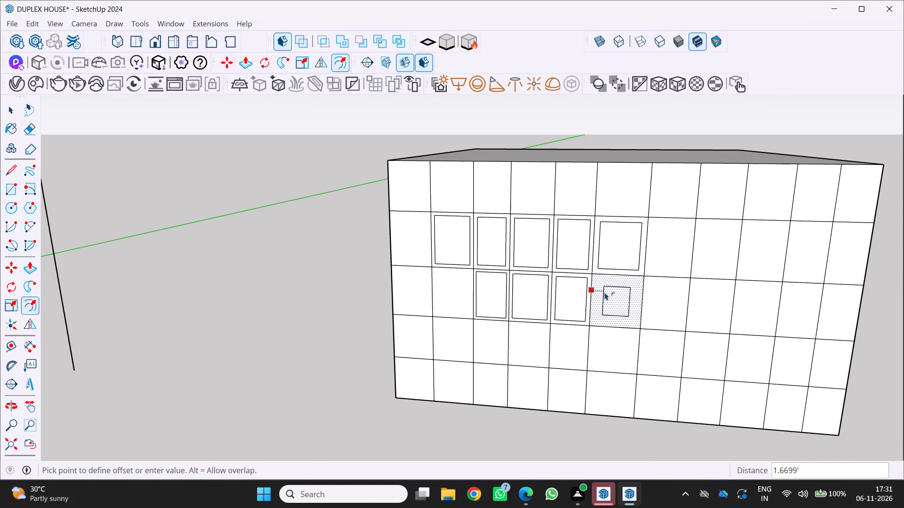
{"action": "left_click_drag", "start_coordinate": [605, 292], "coordinate": [595, 285]}
Inset the seventh-column cells by about 0.68' in the second row and 0.9' in the third, and both eighth-column cells slightly.
{"action": "scroll", "coordinate": [608, 282], "scroll_direction": "down", "scroll_amount": 4}
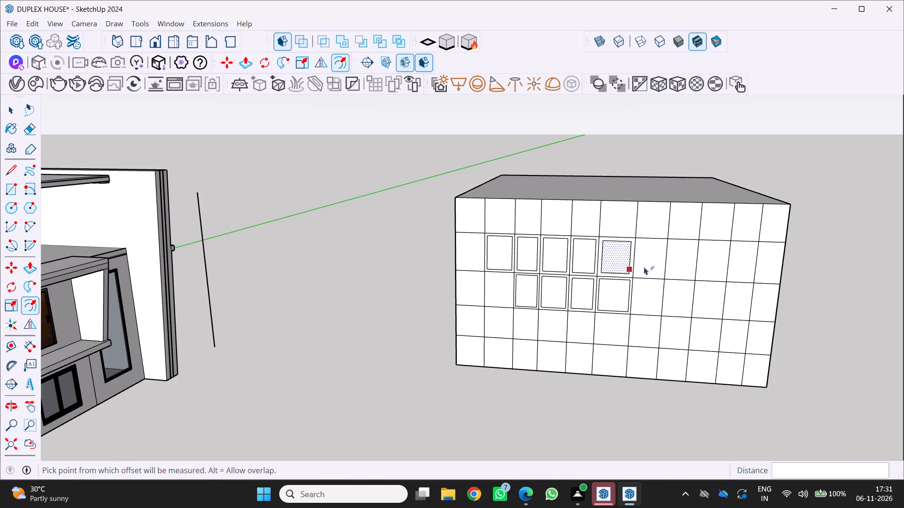
{"action": "left_click_drag", "start_coordinate": [646, 263], "coordinate": [638, 263]}
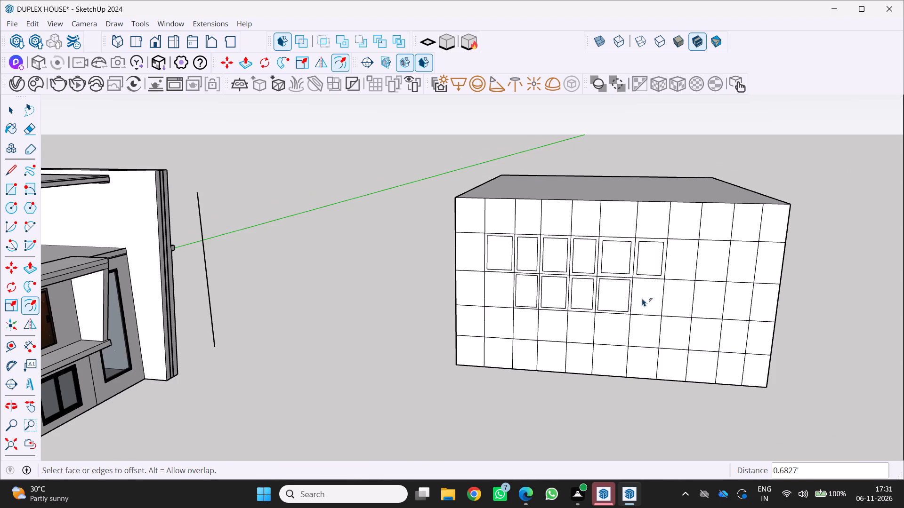
{"action": "left_click_drag", "start_coordinate": [641, 294], "coordinate": [637, 290]}
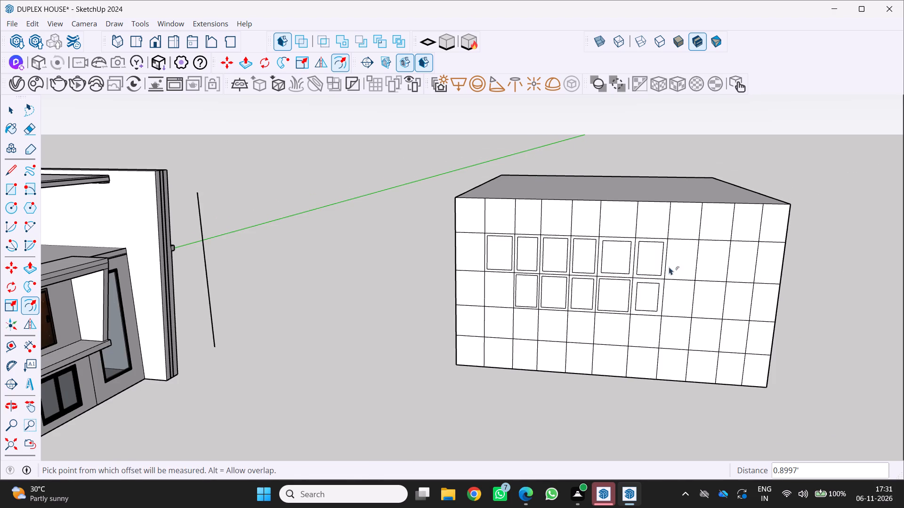
{"action": "left_click", "coordinate": [674, 257]}
{"action": "left_click_drag", "start_coordinate": [663, 292], "coordinate": [672, 289]}
{"action": "left_click_drag", "start_coordinate": [671, 289], "coordinate": [667, 288]}
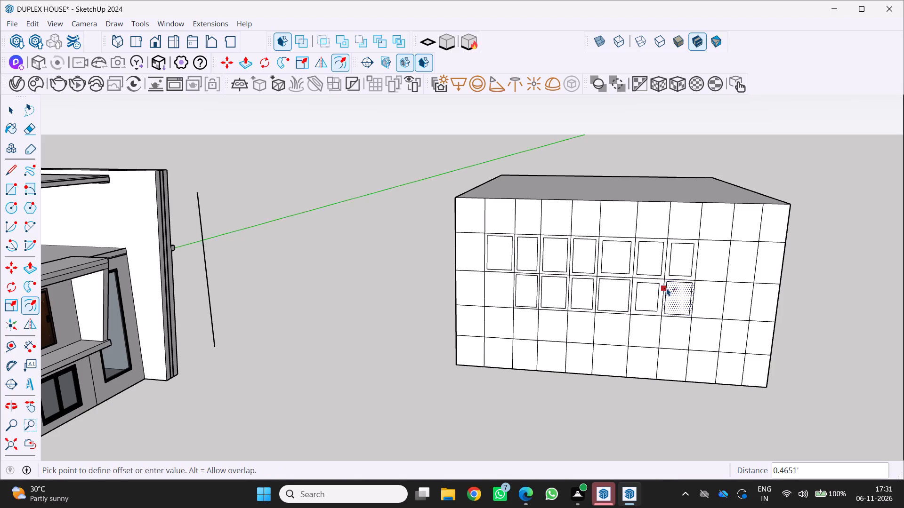
{"action": "left_click_drag", "start_coordinate": [667, 288], "coordinate": [666, 288]}
Inset the ninth-column cells by about 0.48' in row two and 0.64' in row three, and the tenth-column cells, the third-row one by about 1.38'.
{"action": "left_click", "coordinate": [702, 270]}
{"action": "left_click_drag", "start_coordinate": [700, 294], "coordinate": [698, 288]}
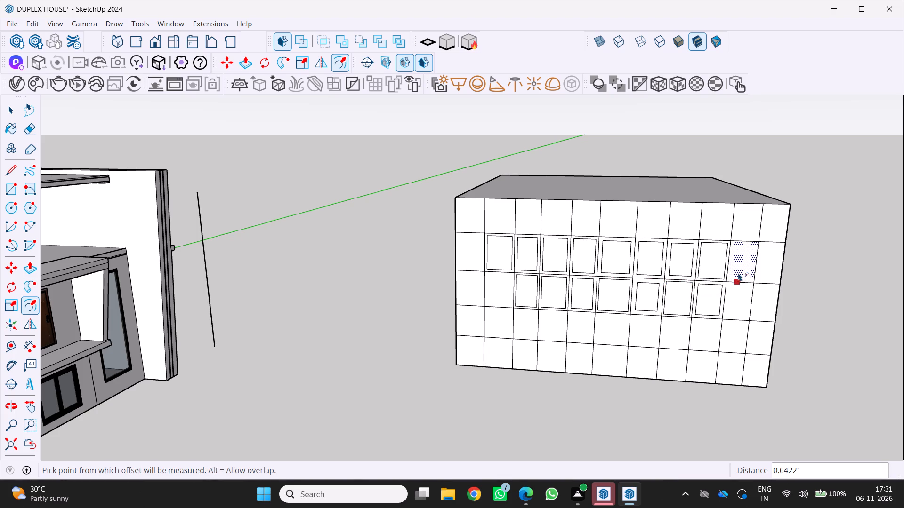
{"action": "left_click", "coordinate": [733, 267]}
{"action": "left_click_drag", "start_coordinate": [730, 294], "coordinate": [734, 287]}
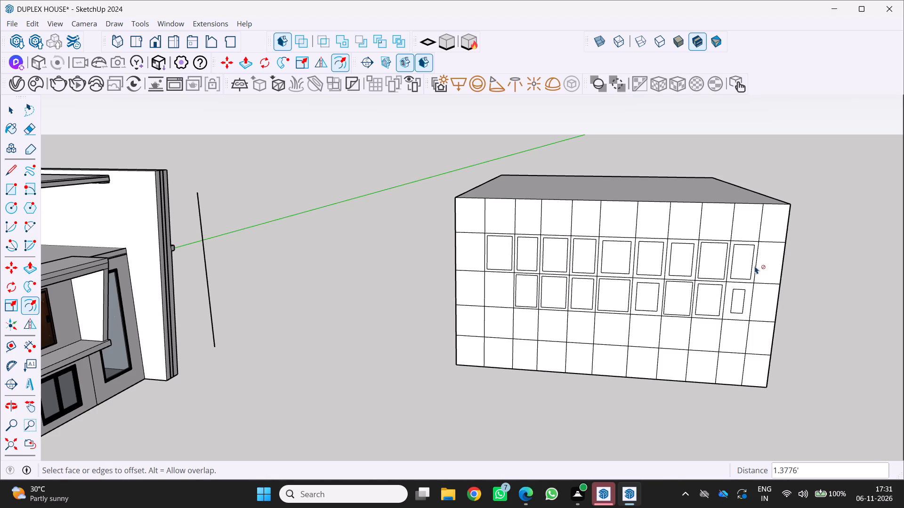
Offset the last column's second-row cell outward about 0.16' and inward about 0.63', and its third-row cell inward about 0.56'.
{"action": "left_click_drag", "start_coordinate": [755, 266], "coordinate": [766, 270]}
{"action": "left_click_drag", "start_coordinate": [767, 269], "coordinate": [755, 267]}
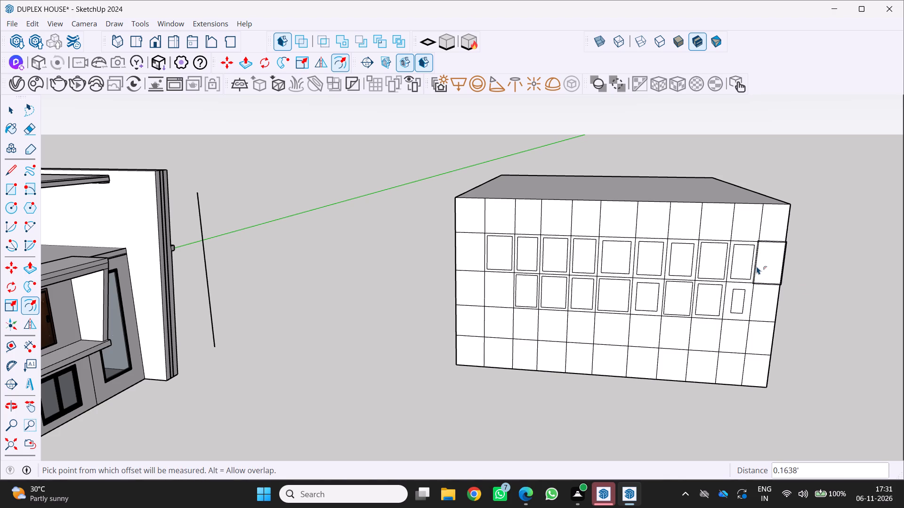
{"action": "left_click_drag", "start_coordinate": [765, 266], "coordinate": [768, 266]}
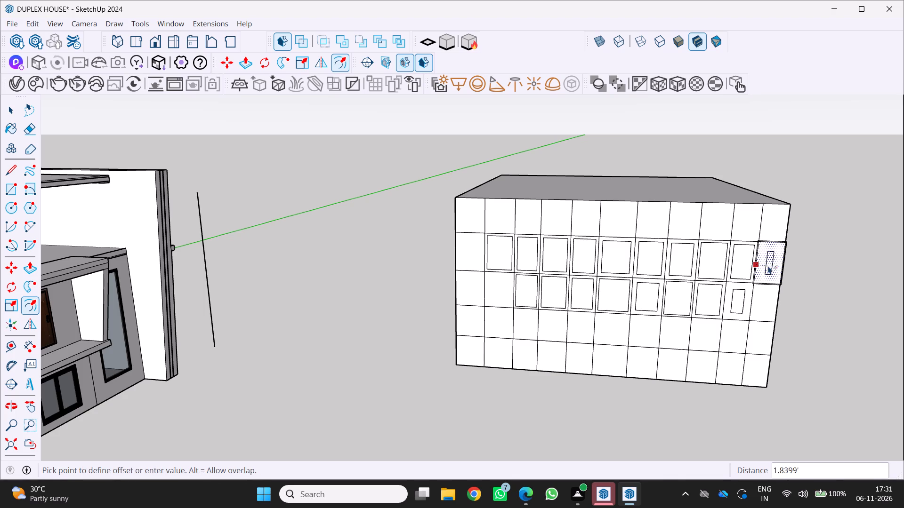
{"action": "left_click_drag", "start_coordinate": [768, 266], "coordinate": [760, 262]}
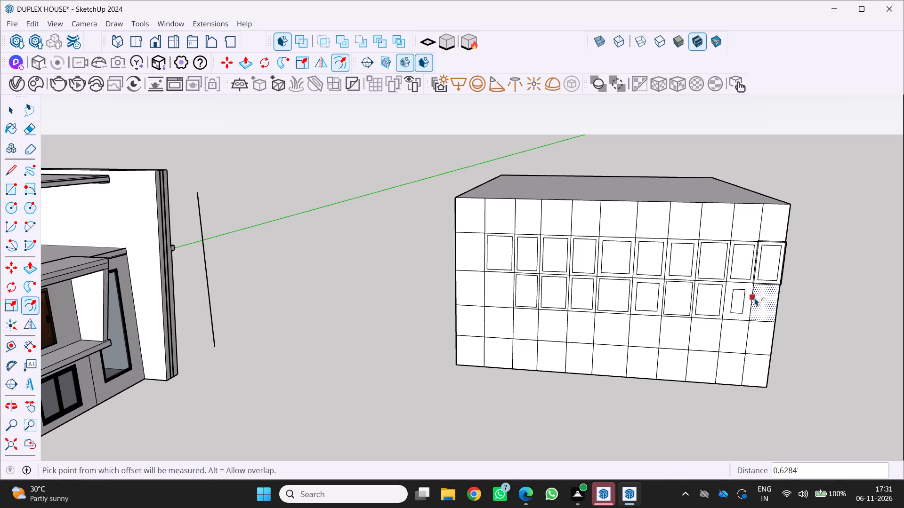
{"action": "left_click_drag", "start_coordinate": [756, 298], "coordinate": [756, 294]}
Offset the outline of the cell in the second row, first column, inward by about 0.47'.
{"action": "scroll", "coordinate": [675, 311], "scroll_direction": "down", "scroll_amount": 3}
{"action": "middle_click_drag", "start_coordinate": [675, 313], "coordinate": [735, 266]}
{"action": "middle_click", "coordinate": [735, 266]}
{"action": "middle_click", "coordinate": [735, 266]}
{"action": "scroll", "coordinate": [127, 244], "scroll_direction": "up", "scroll_amount": 3}
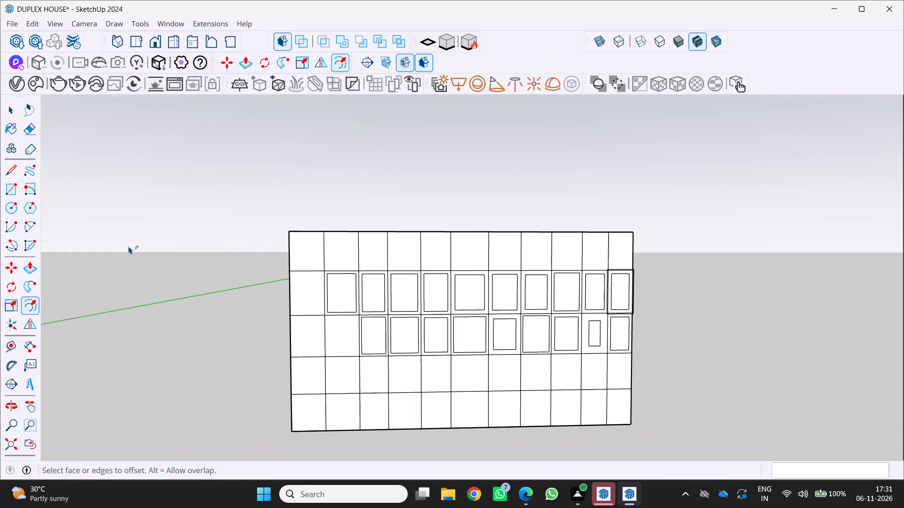
{"action": "scroll", "coordinate": [148, 263], "scroll_direction": "up", "scroll_amount": 2}
{"action": "left_click", "coordinate": [355, 301]}
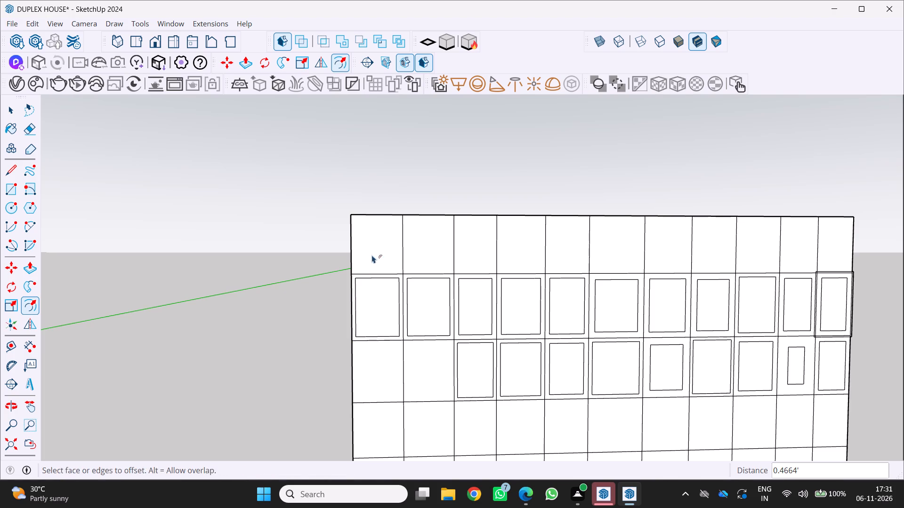
Inset the top row's first six cells, using about 0.71', 0.99', 0.7', 0.87' and 0.61' for columns two to six.
{"action": "left_click_drag", "start_coordinate": [371, 240], "coordinate": [355, 233]}
{"action": "scroll", "coordinate": [370, 240], "scroll_direction": "down", "scroll_amount": 4}
{"action": "left_click_drag", "start_coordinate": [402, 249], "coordinate": [396, 244]}
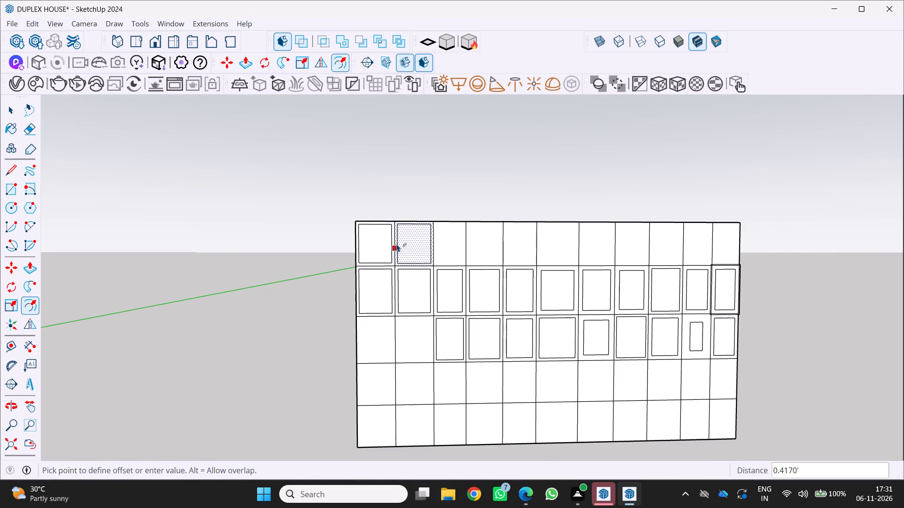
{"action": "left_click_drag", "start_coordinate": [396, 244], "coordinate": [399, 244]}
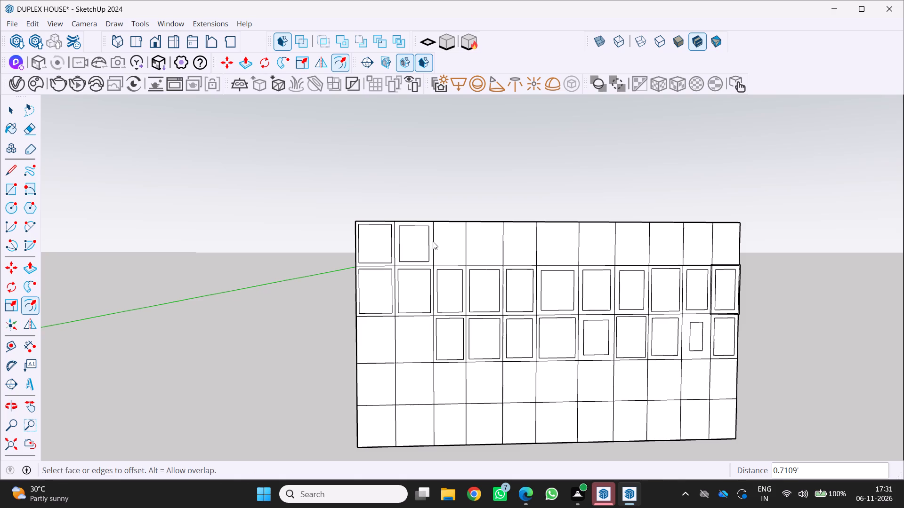
{"action": "left_click_drag", "start_coordinate": [436, 244], "coordinate": [441, 242]}
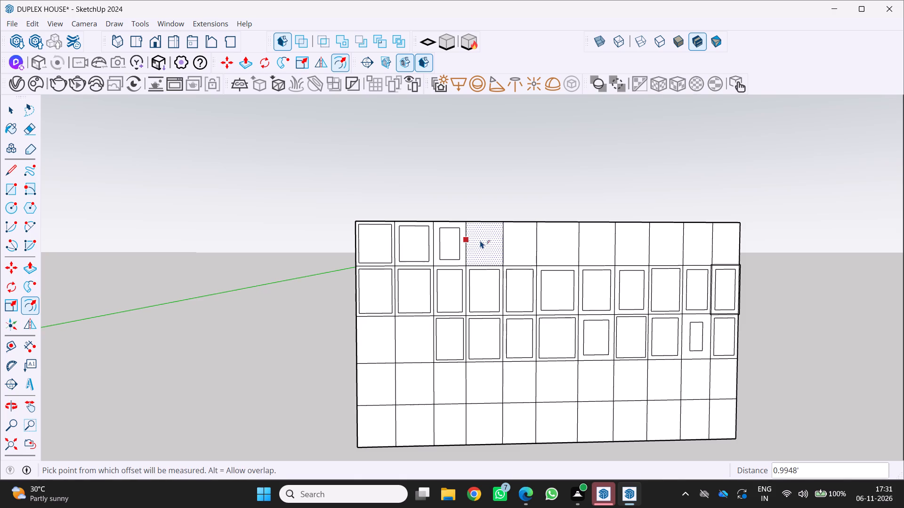
{"action": "left_click_drag", "start_coordinate": [475, 239], "coordinate": [470, 238]}
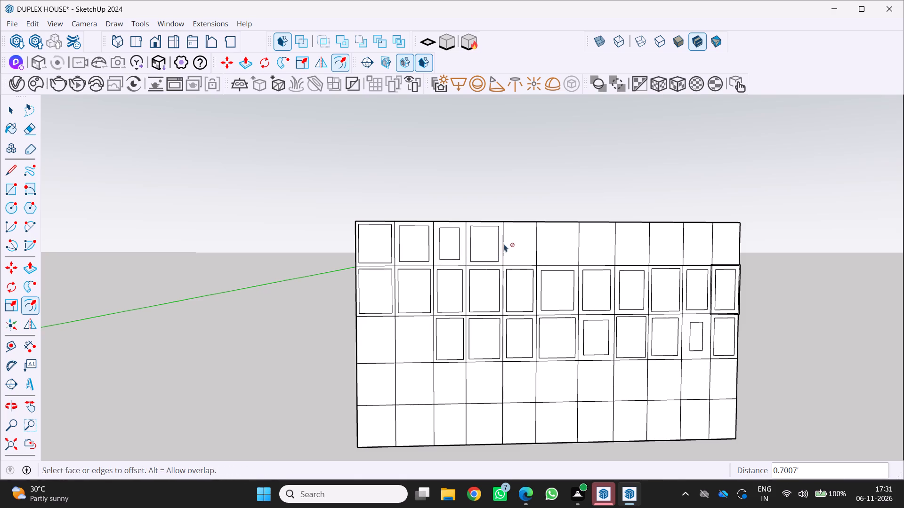
{"action": "left_click_drag", "start_coordinate": [508, 244], "coordinate": [510, 238]}
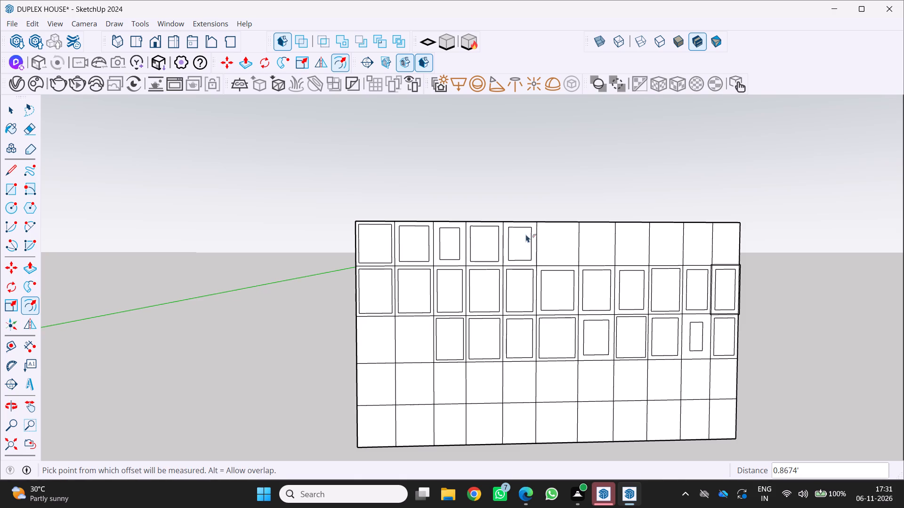
{"action": "left_click_drag", "start_coordinate": [542, 241], "coordinate": [541, 237]}
Inset the top row's seventh to tenth cells by about 1.19', 0.82', 0.69' and 0.61' respectively.
{"action": "left_click", "coordinate": [589, 246]}
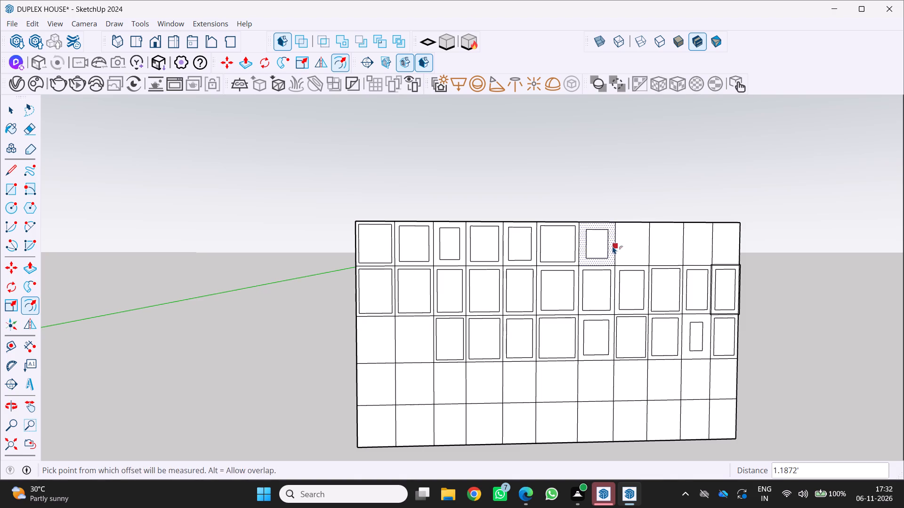
{"action": "left_click_drag", "start_coordinate": [615, 246], "coordinate": [620, 246]}
{"action": "left_click_drag", "start_coordinate": [625, 247], "coordinate": [615, 244]}
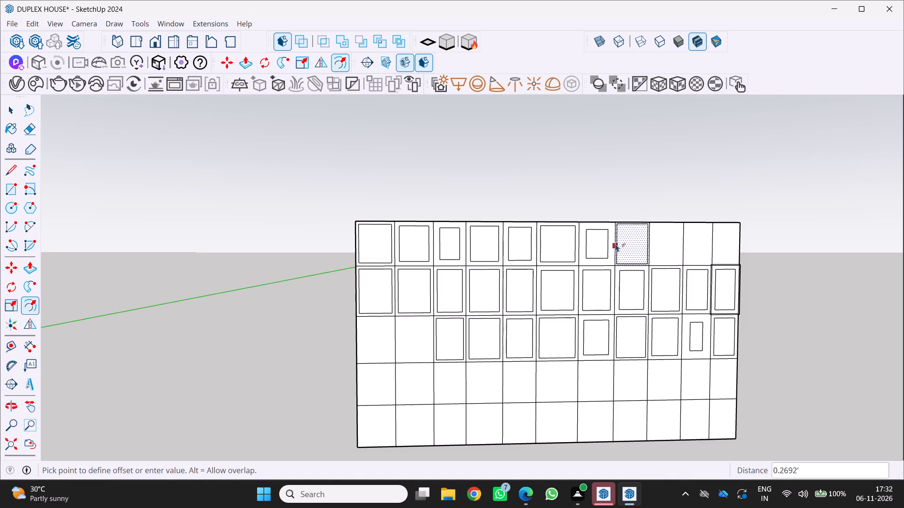
{"action": "left_click_drag", "start_coordinate": [615, 244], "coordinate": [621, 247]}
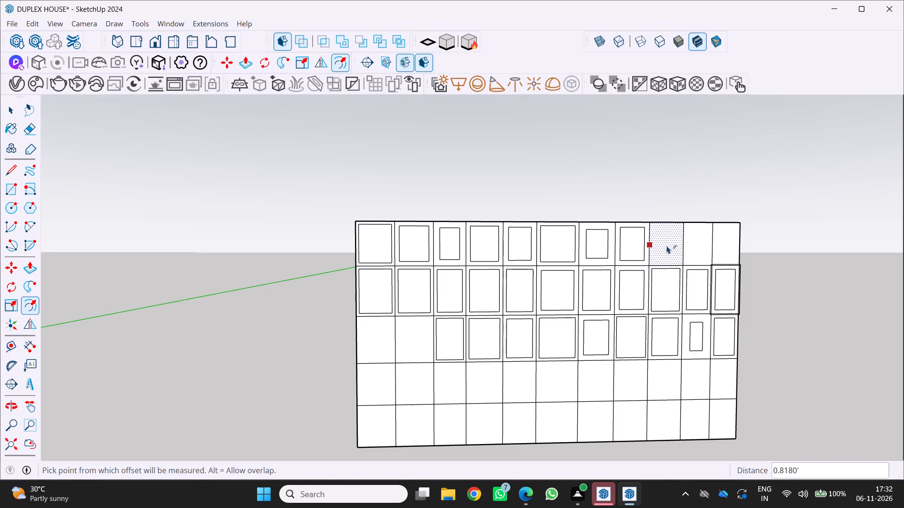
{"action": "left_click_drag", "start_coordinate": [659, 245], "coordinate": [654, 243]}
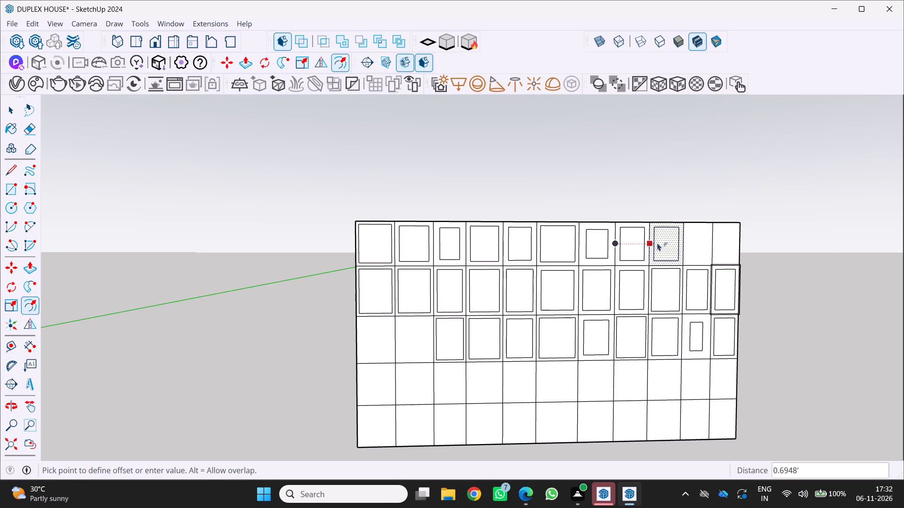
{"action": "left_click", "coordinate": [687, 245]}
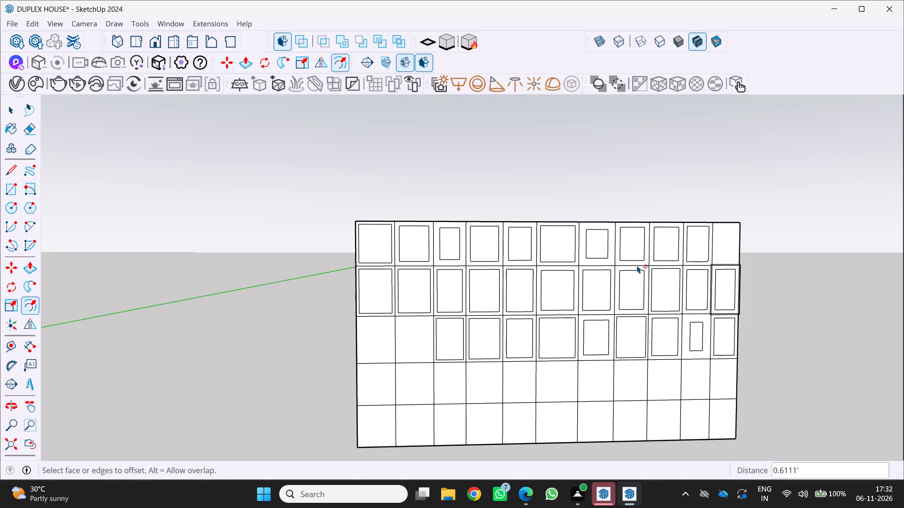
Inset the third row's first-column cell by about 0.6' and its second-column cell slightly.
{"action": "scroll", "coordinate": [743, 342], "scroll_direction": "up", "scroll_amount": 1}
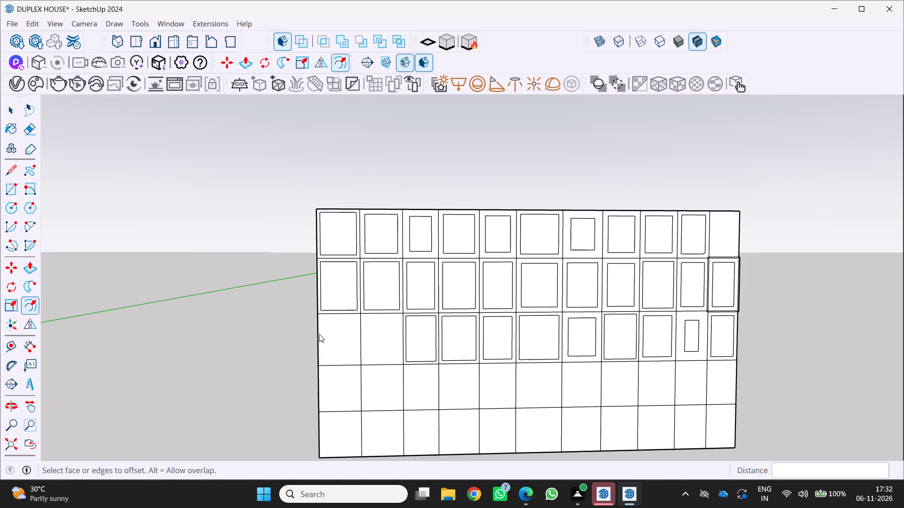
{"action": "left_click_drag", "start_coordinate": [319, 334], "coordinate": [332, 335]}
{"action": "left_click_drag", "start_coordinate": [327, 334], "coordinate": [321, 330]}
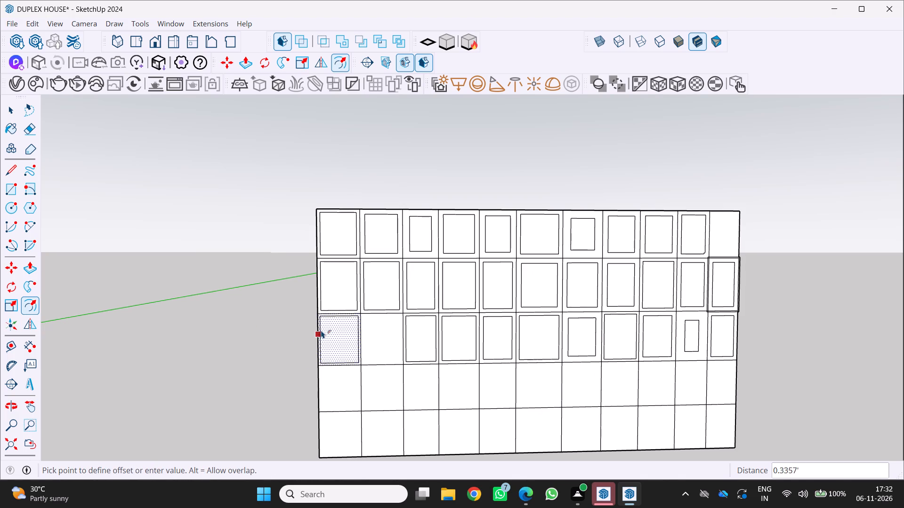
{"action": "left_click_drag", "start_coordinate": [321, 330], "coordinate": [322, 329]}
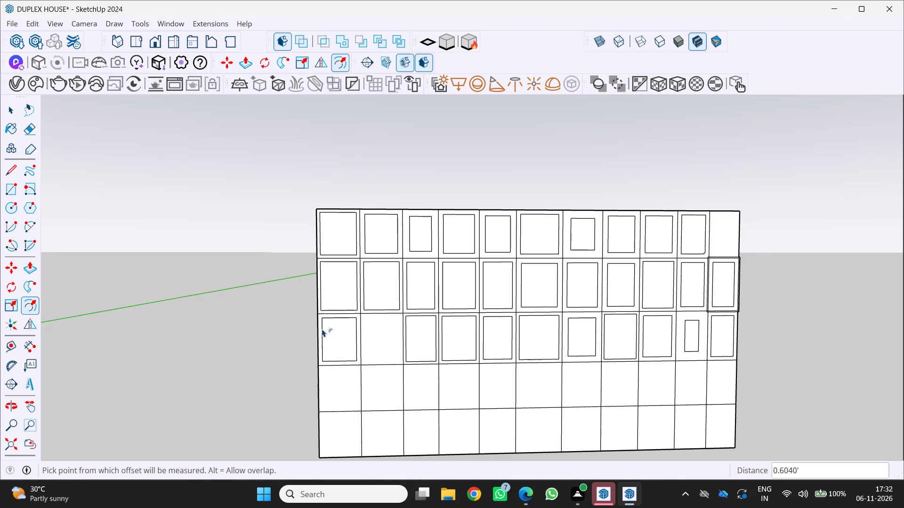
{"action": "left_click_drag", "start_coordinate": [366, 334], "coordinate": [363, 328]}
Inset the fourth- and fifth-row cells in columns one to three, including about 0.47' and 0.67' in column two and 0.57' for the fifth-row column-three cell.
{"action": "left_click_drag", "start_coordinate": [330, 380], "coordinate": [323, 367]}
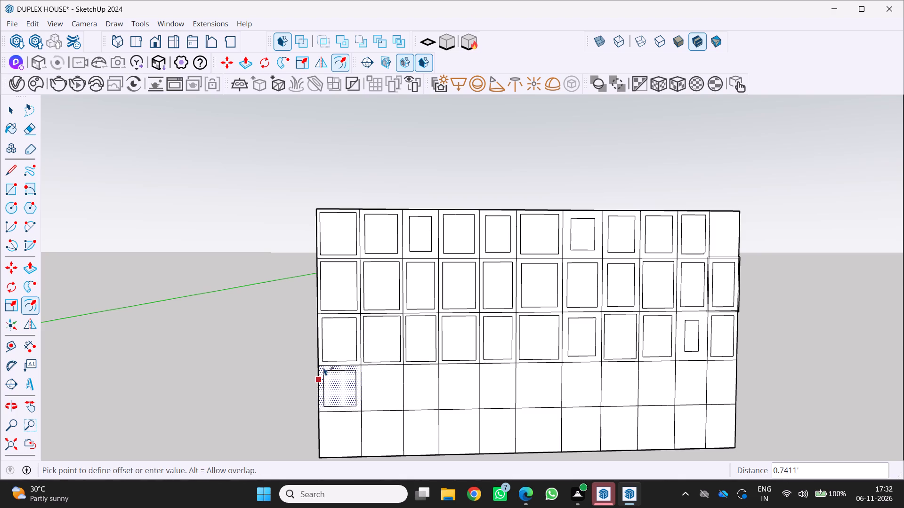
{"action": "left_click_drag", "start_coordinate": [323, 367], "coordinate": [323, 367]}
{"action": "left_click_drag", "start_coordinate": [329, 433], "coordinate": [331, 425]}
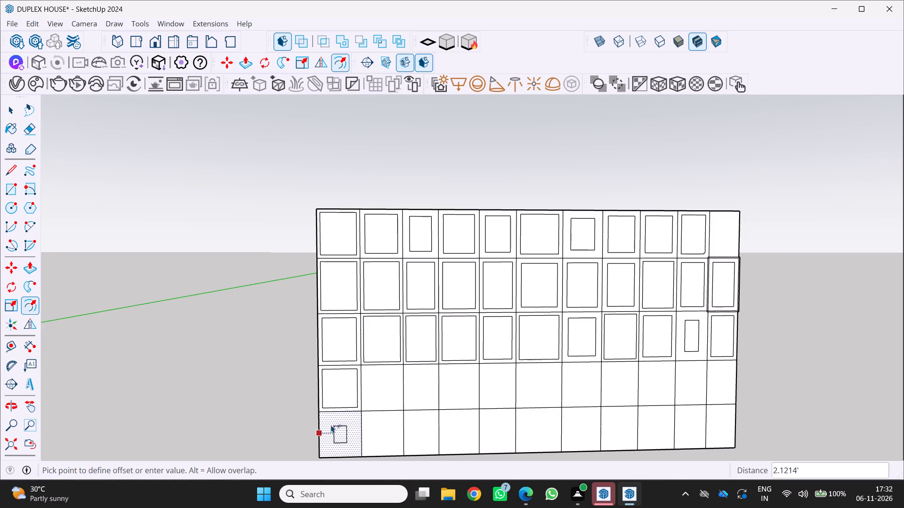
{"action": "left_click_drag", "start_coordinate": [331, 425], "coordinate": [322, 425]}
{"action": "left_click_drag", "start_coordinate": [373, 394], "coordinate": [387, 392]}
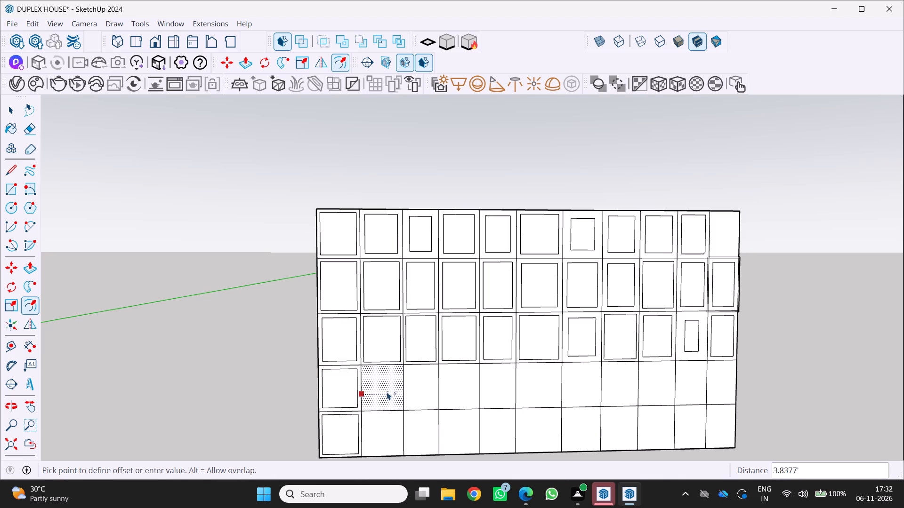
{"action": "left_click_drag", "start_coordinate": [387, 392], "coordinate": [364, 388]}
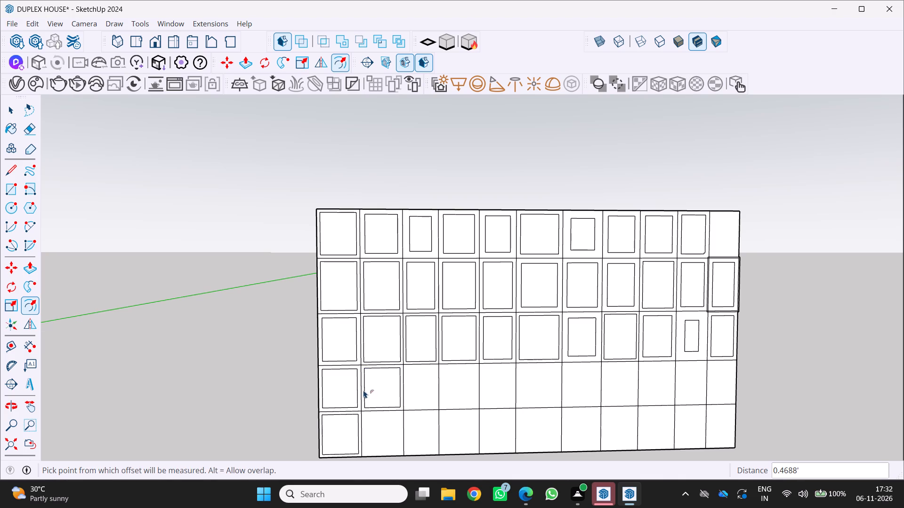
{"action": "scroll", "coordinate": [363, 390], "scroll_direction": "down", "scroll_amount": 4}
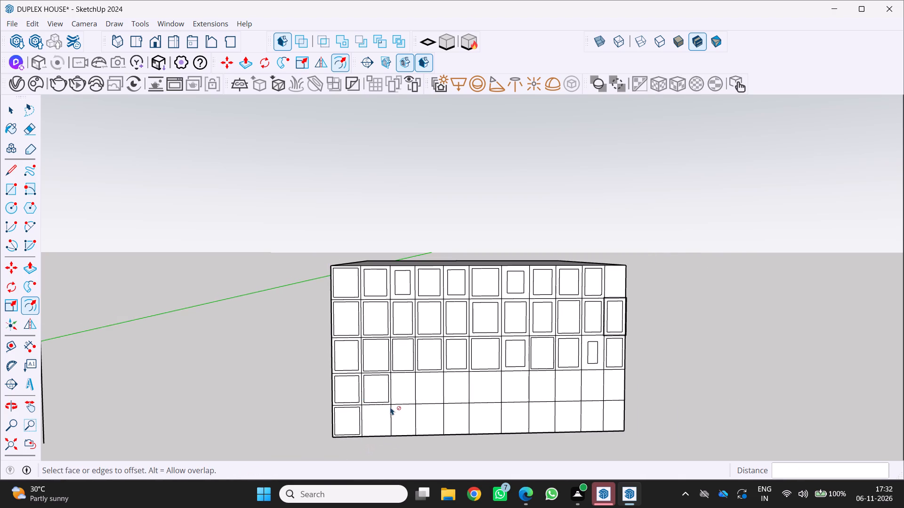
{"action": "scroll", "coordinate": [390, 407], "scroll_direction": "up", "scroll_amount": 2}
{"action": "left_click", "coordinate": [357, 425]}
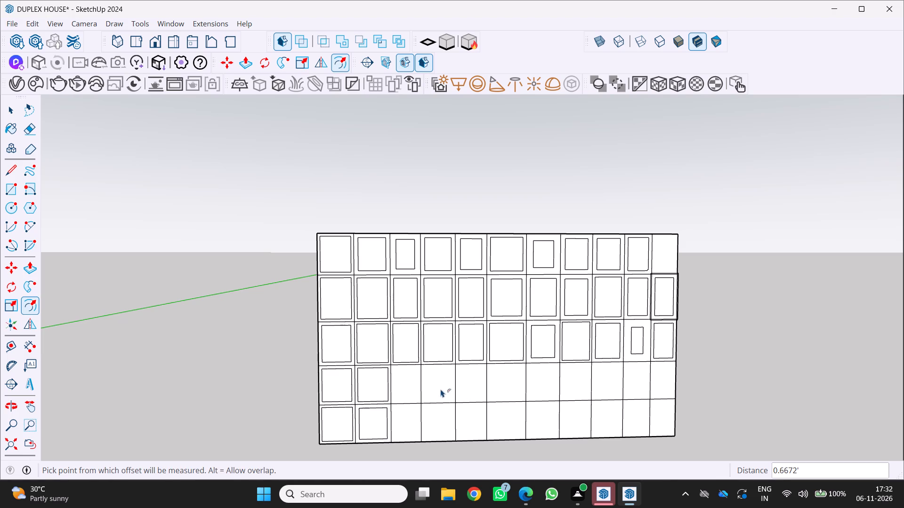
{"action": "left_click_drag", "start_coordinate": [402, 389], "coordinate": [394, 387]}
{"action": "left_click_drag", "start_coordinate": [400, 418], "coordinate": [395, 412]}
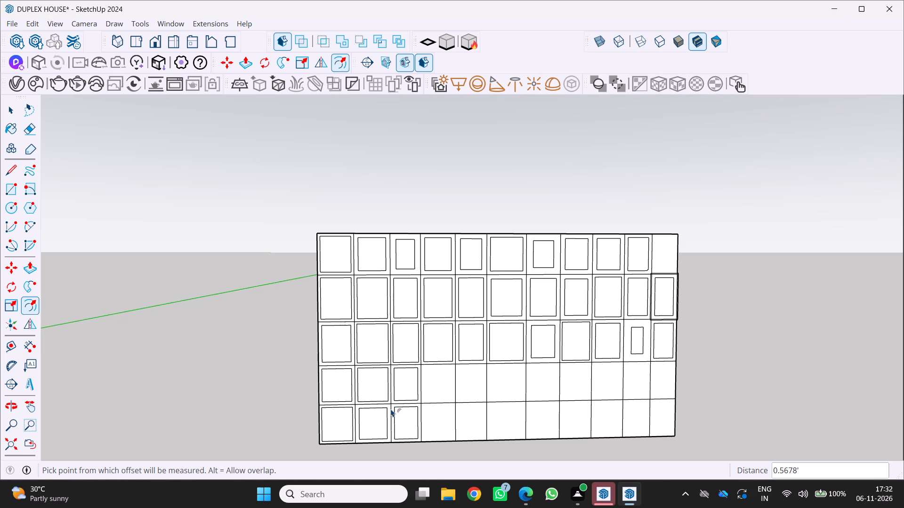
Inset the fourth-row cells in columns four and five by about 0.7' and 0.78', and the fifth-row cells slightly and by about 1'.
{"action": "scroll", "coordinate": [453, 449], "scroll_direction": "up", "scroll_amount": 2}
{"action": "left_click_drag", "start_coordinate": [469, 423], "coordinate": [474, 422]}
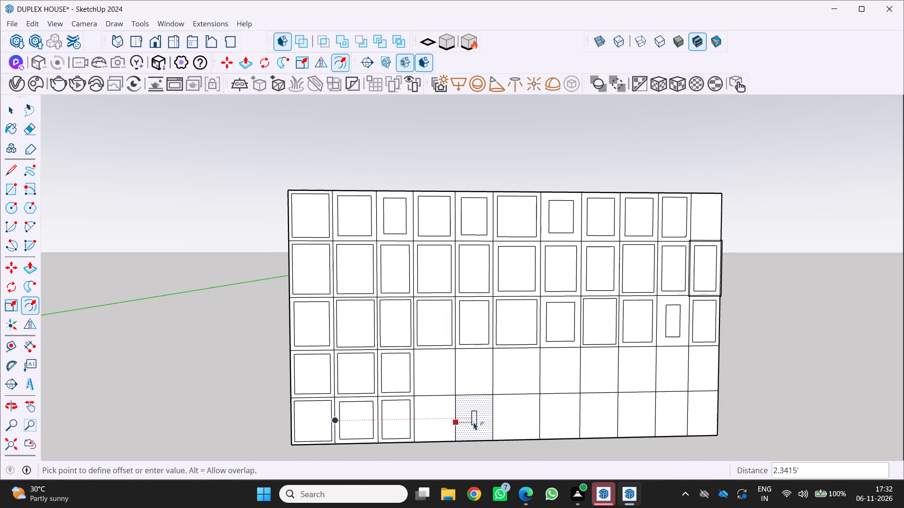
{"action": "left_click_drag", "start_coordinate": [474, 422], "coordinate": [462, 416]}
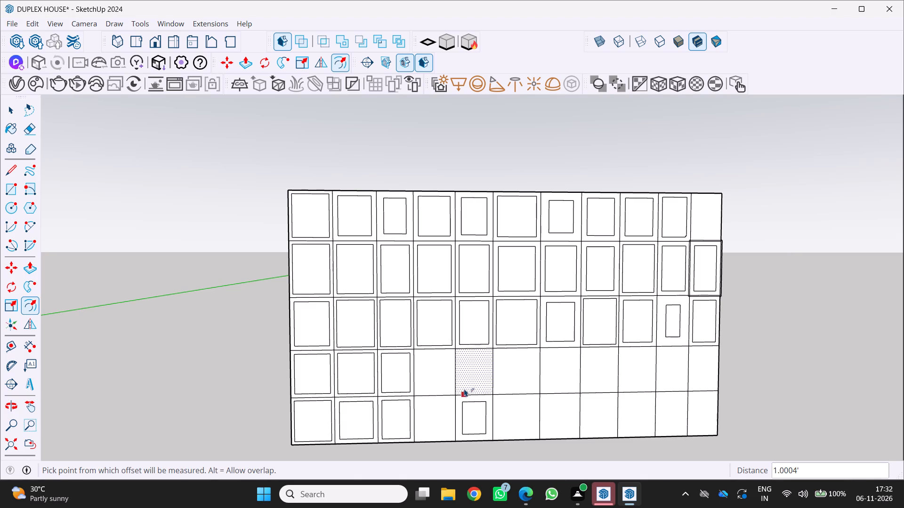
{"action": "scroll", "coordinate": [464, 386], "scroll_direction": "up", "scroll_amount": 1}
{"action": "left_click_drag", "start_coordinate": [472, 372], "coordinate": [460, 369]}
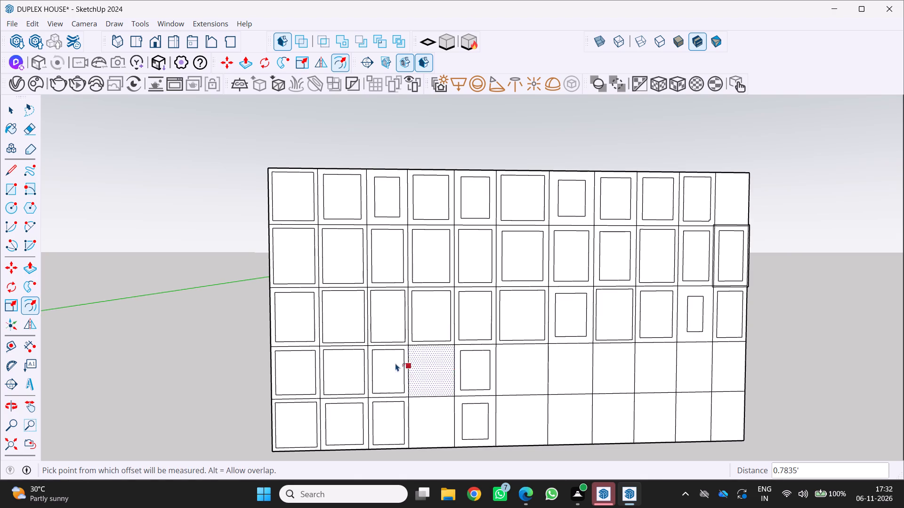
{"action": "left_click", "coordinate": [415, 372]}
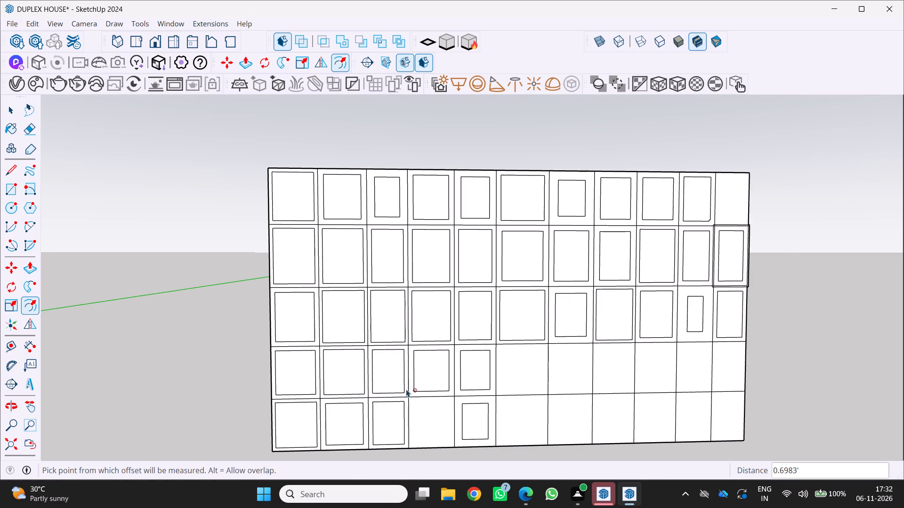
{"action": "left_click_drag", "start_coordinate": [426, 407], "coordinate": [417, 400]}
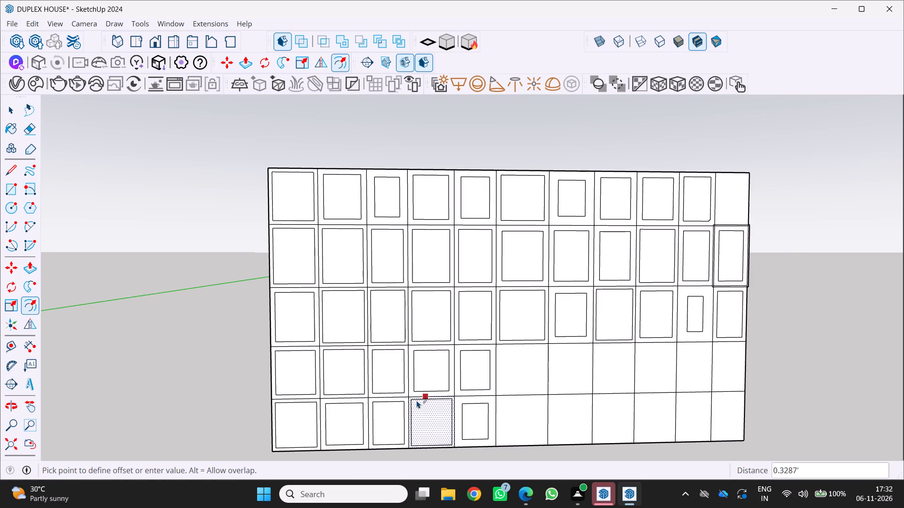
{"action": "left_click_drag", "start_coordinate": [417, 400], "coordinate": [419, 401]}
Inset the cells of columns six and seven in both the fourth and fifth rows.
{"action": "left_click", "coordinate": [507, 375]}
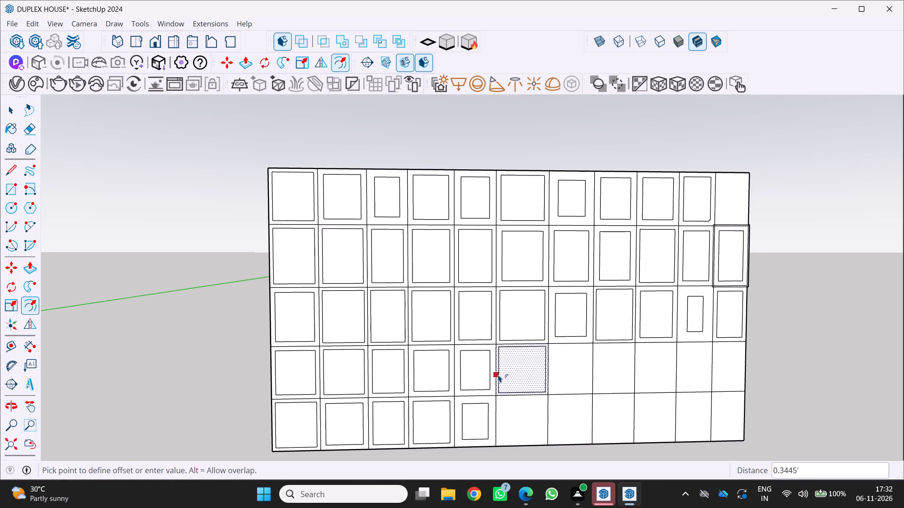
{"action": "left_click_drag", "start_coordinate": [501, 425], "coordinate": [503, 419]}
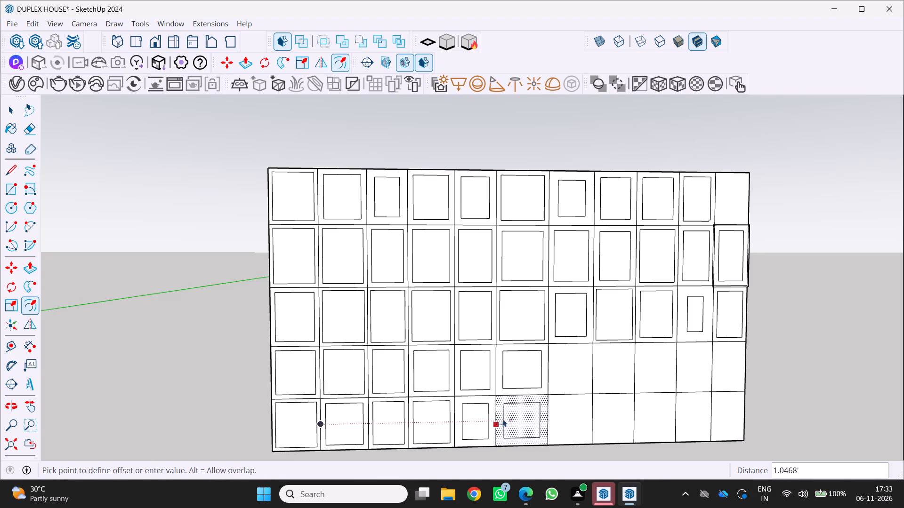
{"action": "left_click_drag", "start_coordinate": [503, 419], "coordinate": [499, 418]}
{"action": "left_click_drag", "start_coordinate": [558, 372], "coordinate": [553, 368]}
{"action": "left_click_drag", "start_coordinate": [552, 423], "coordinate": [551, 417]}
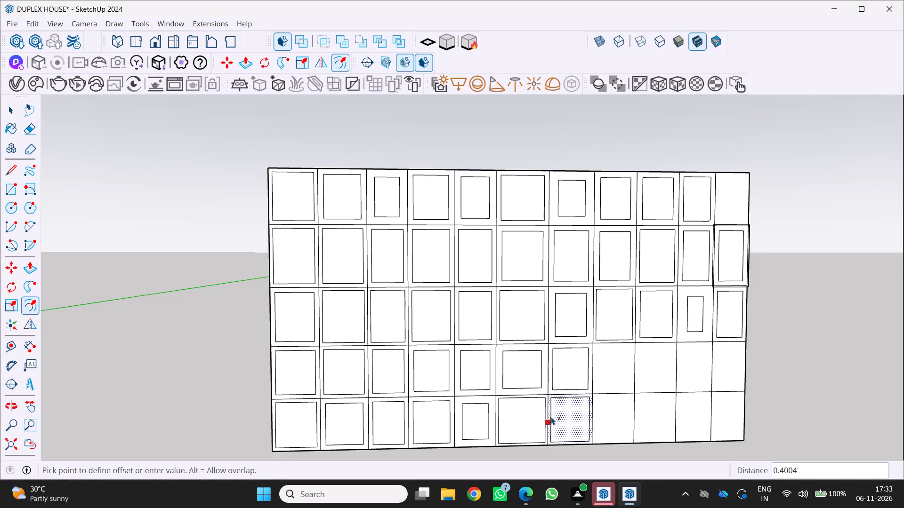
{"action": "left_click_drag", "start_coordinate": [551, 417], "coordinate": [552, 414]}
Inset the fourth- and fifth-row cells in columns eight to eleven, using about 0.5', 0.67' and 0.89' for the fifth row's last three.
{"action": "left_click", "coordinate": [597, 373]}
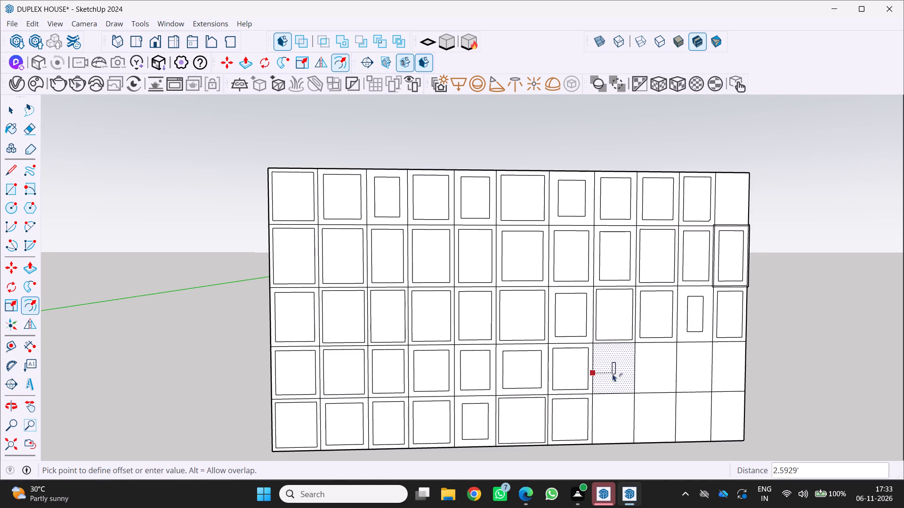
{"action": "left_click", "coordinate": [601, 420]}
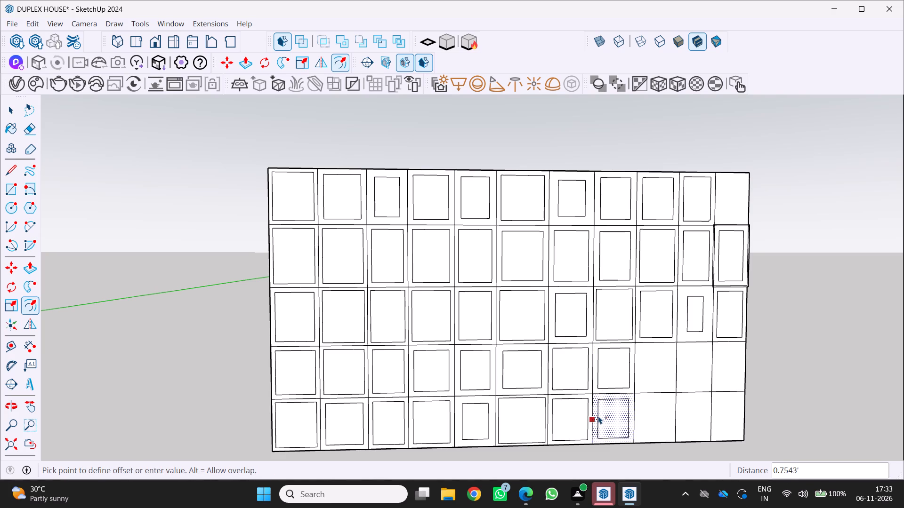
{"action": "left_click", "coordinate": [638, 373]}
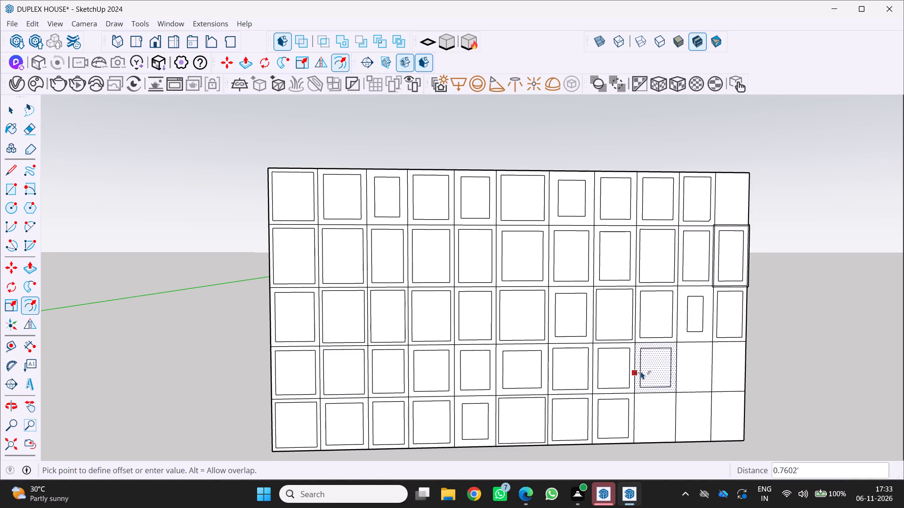
{"action": "left_click_drag", "start_coordinate": [639, 421], "coordinate": [638, 414]}
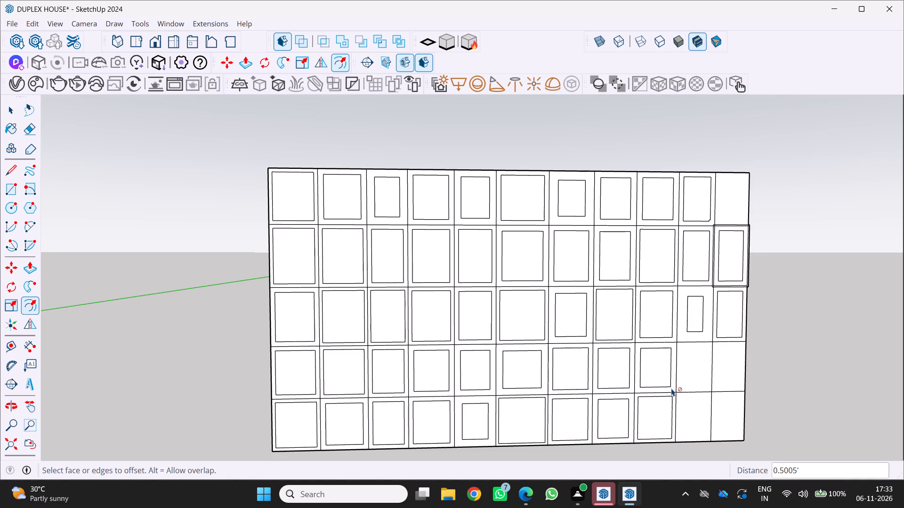
{"action": "left_click", "coordinate": [682, 375]}
{"action": "left_click_drag", "start_coordinate": [683, 420], "coordinate": [680, 411]}
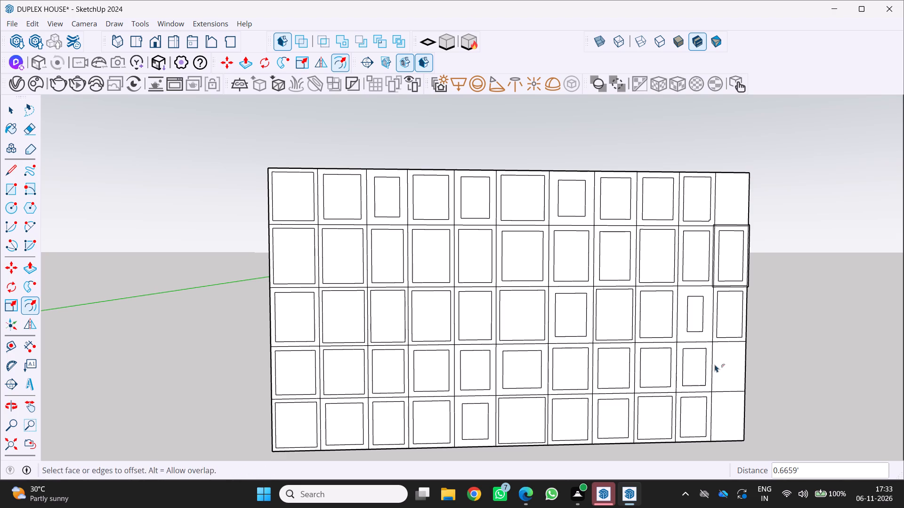
{"action": "left_click", "coordinate": [716, 363]}
{"action": "left_click_drag", "start_coordinate": [713, 423], "coordinate": [724, 421]}
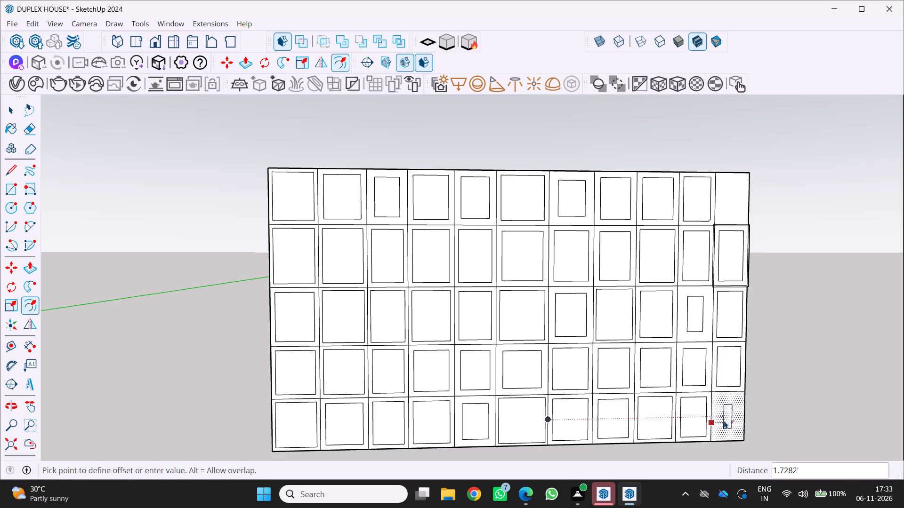
{"action": "left_click_drag", "start_coordinate": [724, 421], "coordinate": [718, 421]}
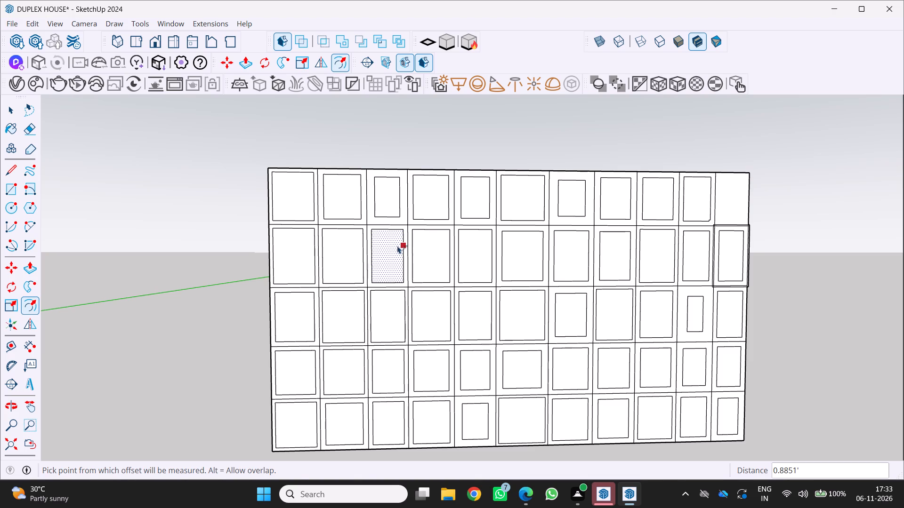
Push the inner panel of the second-row, second-column cell about 1.13' into the wall.
{"action": "key", "text": "p"}
{"action": "scroll", "coordinate": [384, 215], "scroll_direction": "up", "scroll_amount": 2}
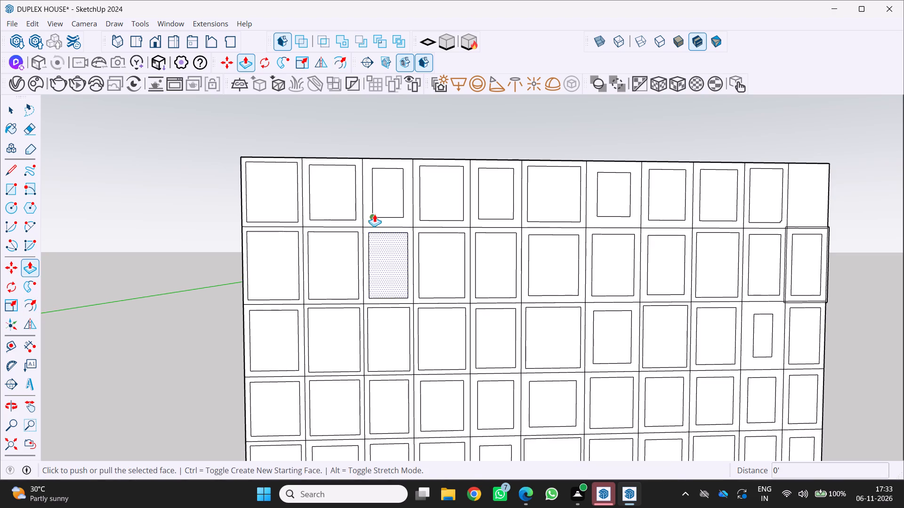
{"action": "key", "text": "space"}
{"action": "left_click", "coordinate": [370, 222]}
{"action": "left_click", "coordinate": [370, 222]}
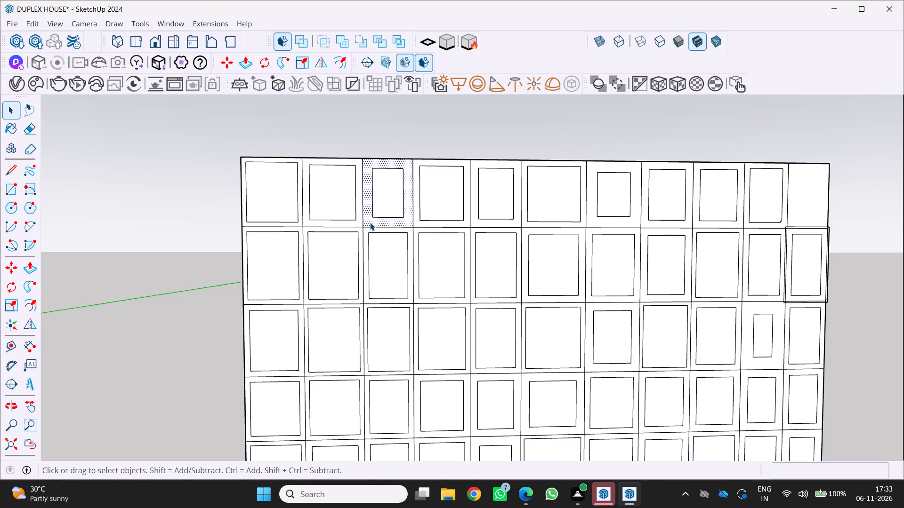
{"action": "left_click", "coordinate": [334, 246]}
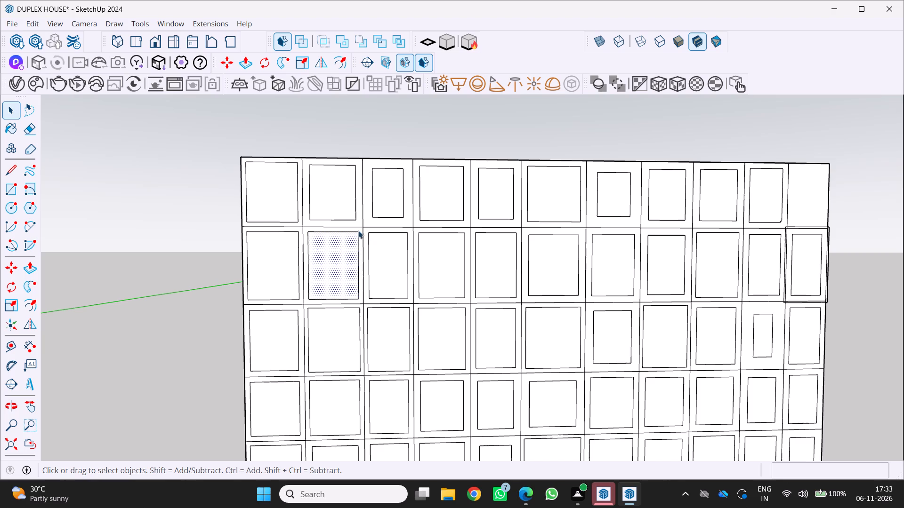
{"action": "key", "text": "p"}
{"action": "left_click", "coordinate": [337, 253]}
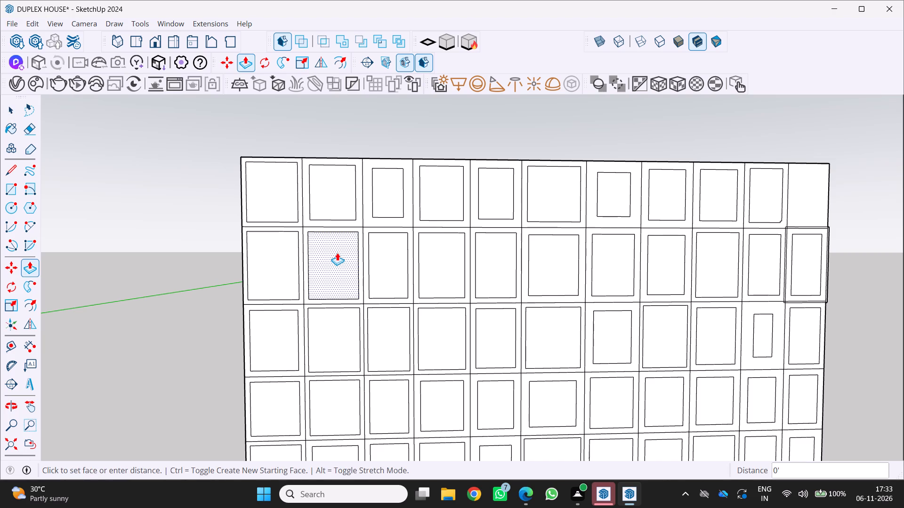
{"action": "middle_click_drag", "start_coordinate": [323, 258], "coordinate": [440, 311]}
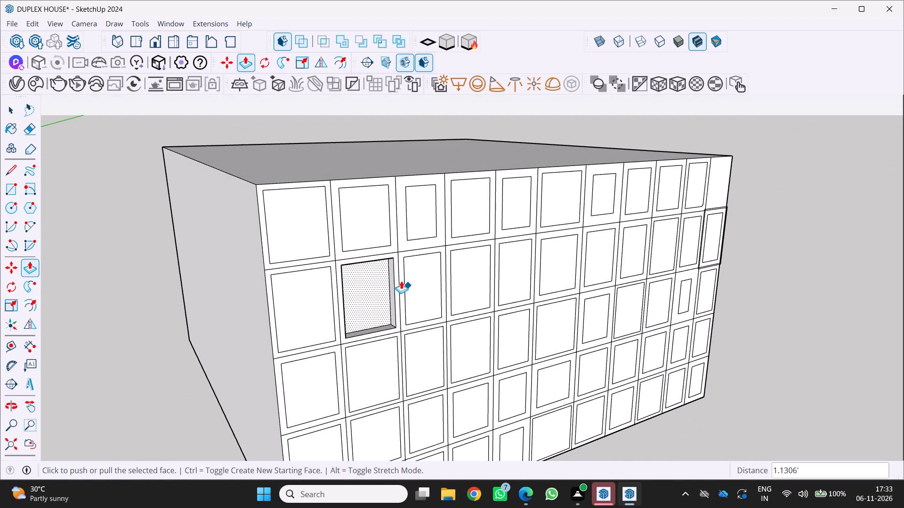
Push the inner panel of the second-row, third-column cell about 0.71' into the wall, plus about 0.64' more.
{"action": "key", "text": "space"}
{"action": "left_click", "coordinate": [418, 279]}
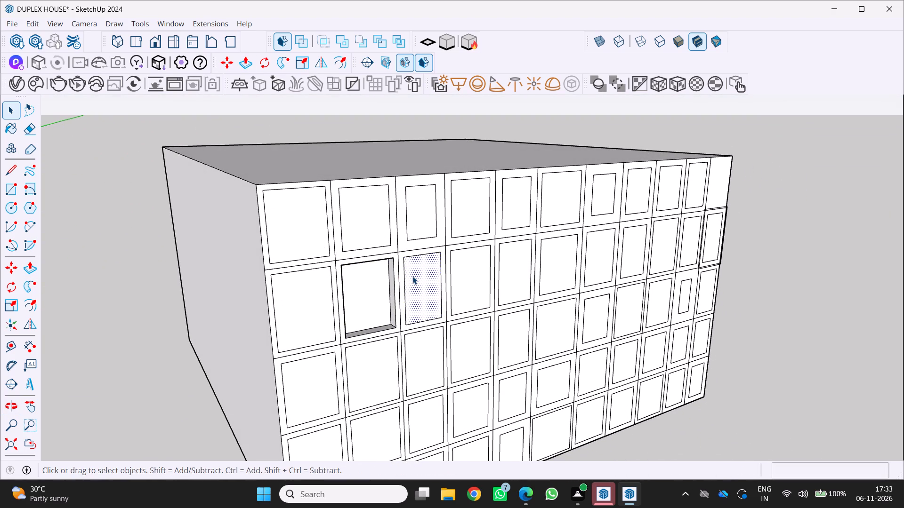
{"action": "key", "text": "p"}
{"action": "left_click_drag", "start_coordinate": [410, 280], "coordinate": [408, 278]}
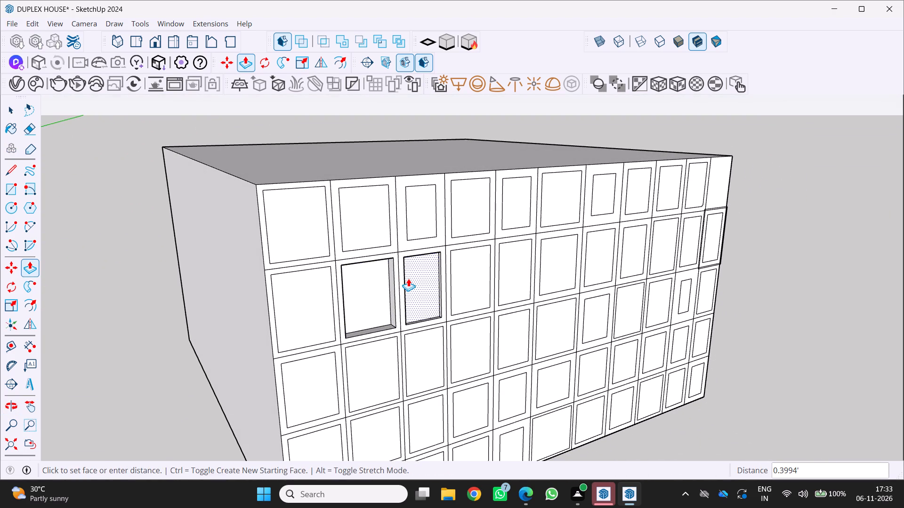
{"action": "left_click_drag", "start_coordinate": [408, 278], "coordinate": [409, 274]}
{"action": "middle_click", "coordinate": [415, 280]}
{"action": "middle_click", "coordinate": [415, 280]}
{"action": "middle_click", "coordinate": [415, 282]}
{"action": "middle_click_drag", "start_coordinate": [412, 284], "coordinate": [321, 289]}
{"action": "middle_click_drag", "start_coordinate": [319, 288], "coordinate": [314, 285]}
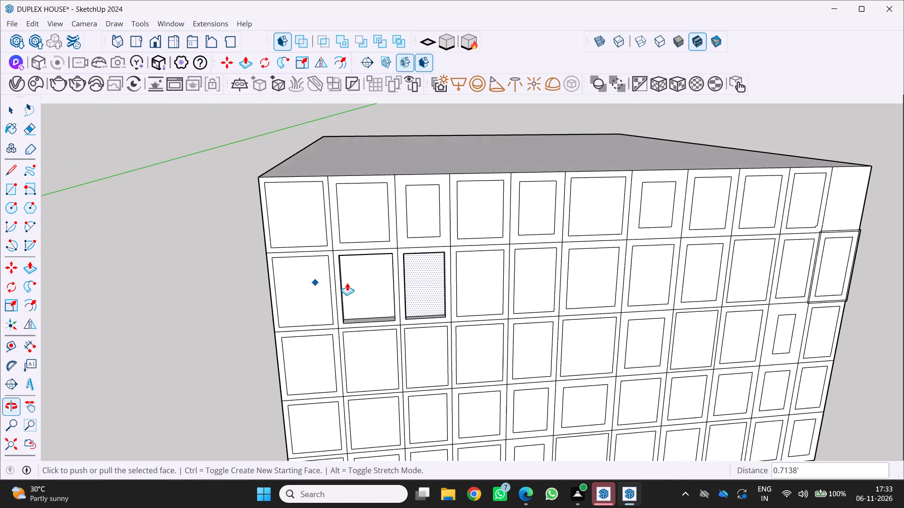
{"action": "scroll", "coordinate": [400, 286], "scroll_direction": "up", "scroll_amount": 3}
{"action": "middle_click", "coordinate": [419, 286]}
{"action": "left_click", "coordinate": [420, 286]}
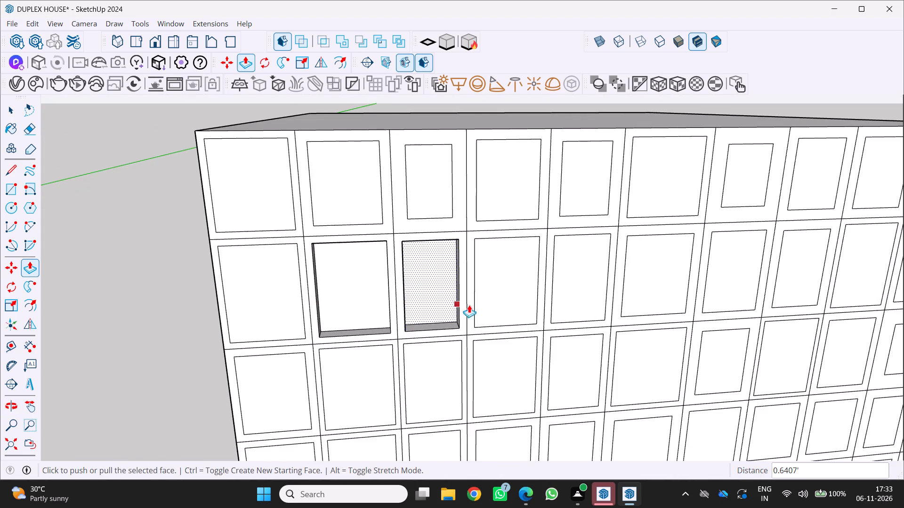
Push the inner panel of the second-row, fourth-column cell about 1.9' into the wall.
{"action": "left_click", "coordinate": [493, 298]}
{"action": "key", "text": "space"}
{"action": "left_click", "coordinate": [496, 296]}
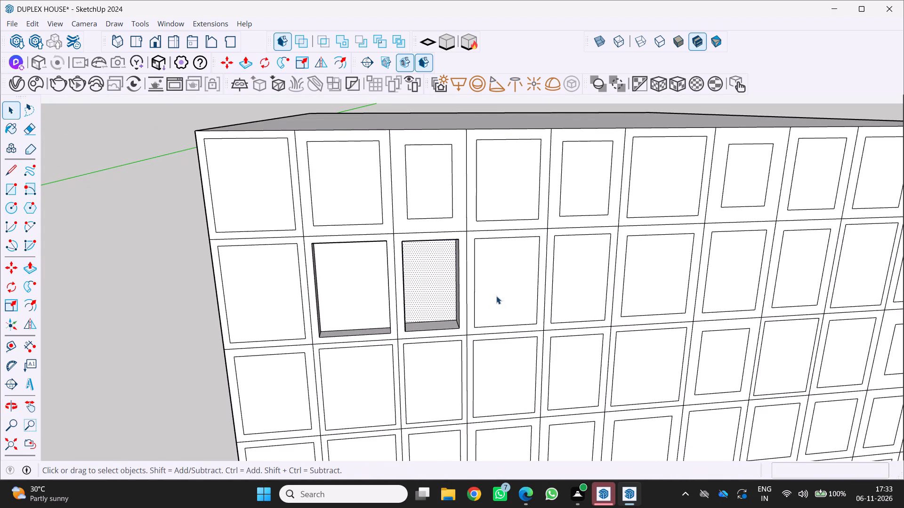
{"action": "key", "text": "p"}
{"action": "left_click_drag", "start_coordinate": [493, 292], "coordinate": [491, 285]}
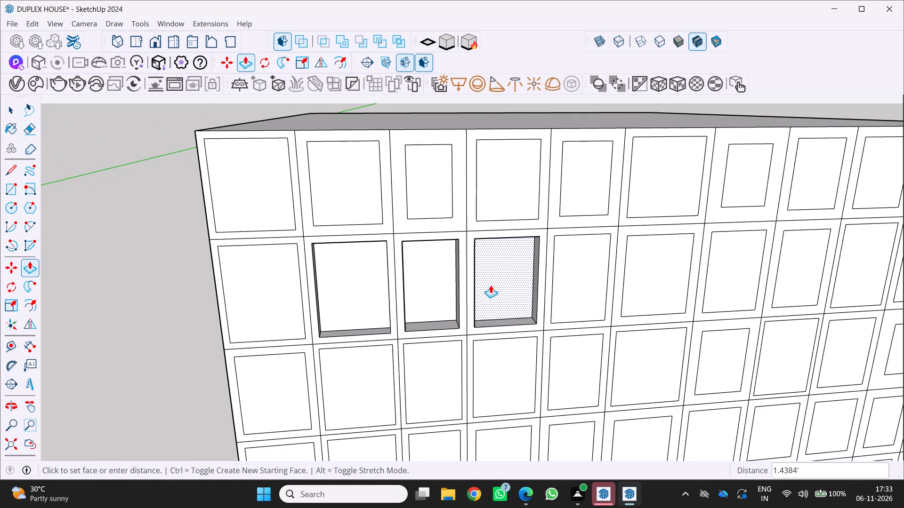
{"action": "left_click_drag", "start_coordinate": [491, 285], "coordinate": [490, 284]}
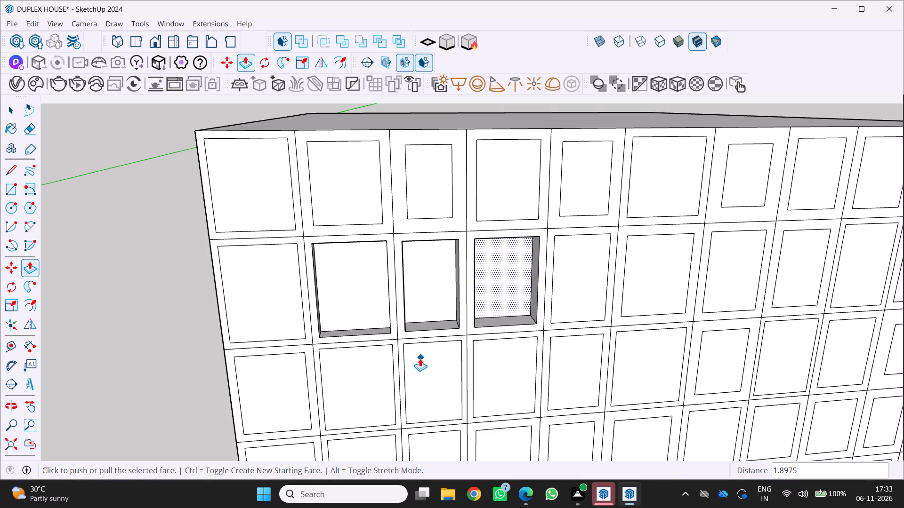
{"action": "scroll", "coordinate": [417, 365], "scroll_direction": "down", "scroll_amount": 3}
{"action": "middle_click", "coordinate": [563, 313]}
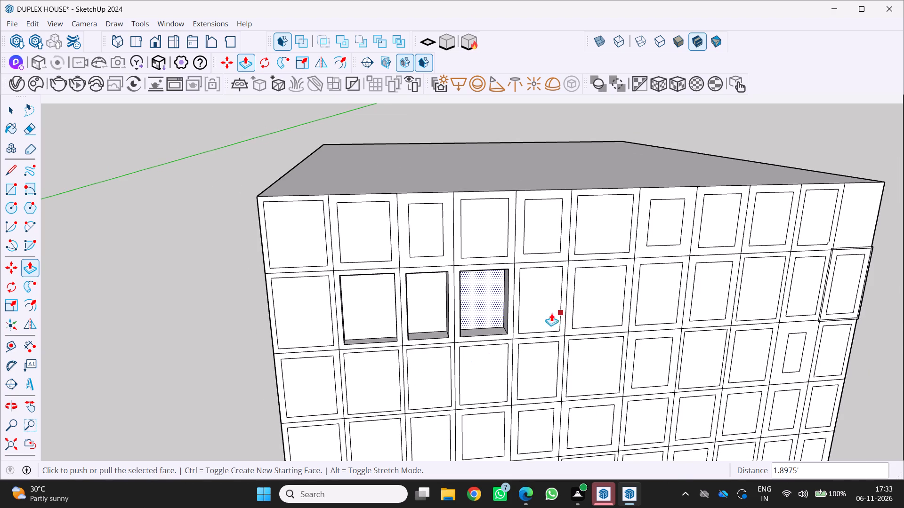
Examine the gridded wall box alongside the duplex house.
{"action": "middle_click", "coordinate": [526, 313]}
{"action": "middle_click_drag", "start_coordinate": [487, 316], "coordinate": [235, 308]}
{"action": "middle_click", "coordinate": [234, 308]}
{"action": "middle_click", "coordinate": [234, 308]}
{"action": "scroll", "coordinate": [359, 325], "scroll_direction": "down", "scroll_amount": 3}
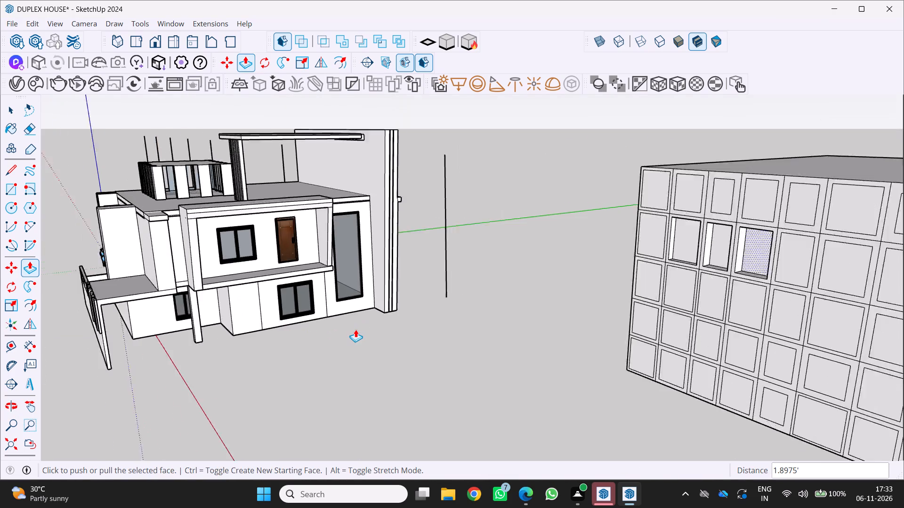
{"action": "scroll", "coordinate": [355, 329], "scroll_direction": "down", "scroll_amount": 2}
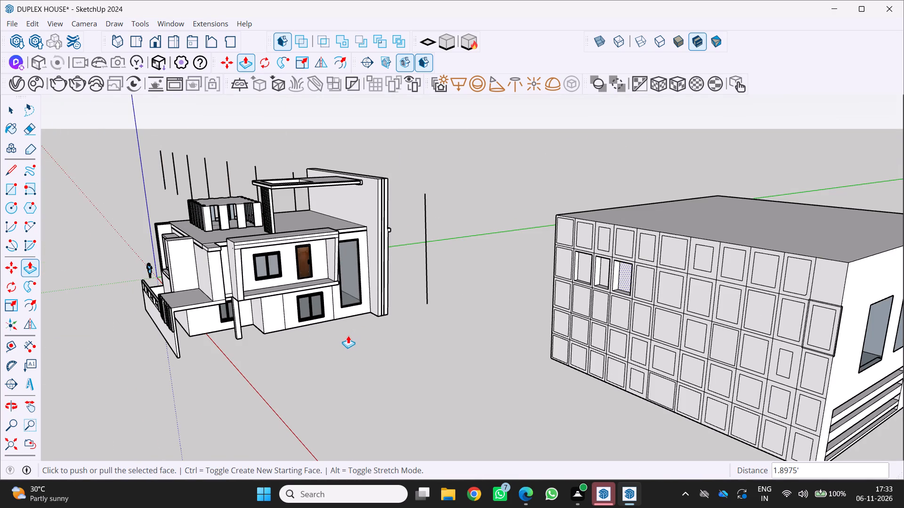
{"action": "scroll", "coordinate": [674, 294], "scroll_direction": "up", "scroll_amount": 2}
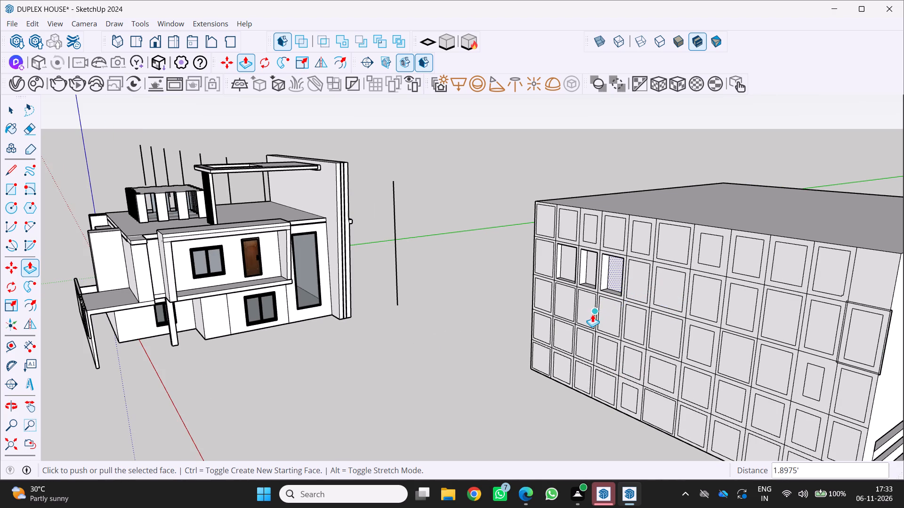
{"action": "middle_click_drag", "start_coordinate": [596, 318], "coordinate": [784, 329]}
{"action": "middle_click", "coordinate": [784, 325]}
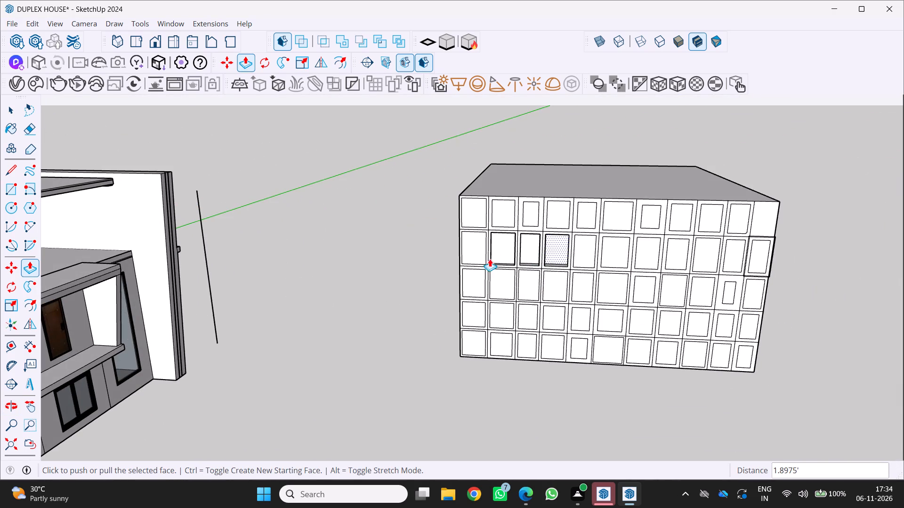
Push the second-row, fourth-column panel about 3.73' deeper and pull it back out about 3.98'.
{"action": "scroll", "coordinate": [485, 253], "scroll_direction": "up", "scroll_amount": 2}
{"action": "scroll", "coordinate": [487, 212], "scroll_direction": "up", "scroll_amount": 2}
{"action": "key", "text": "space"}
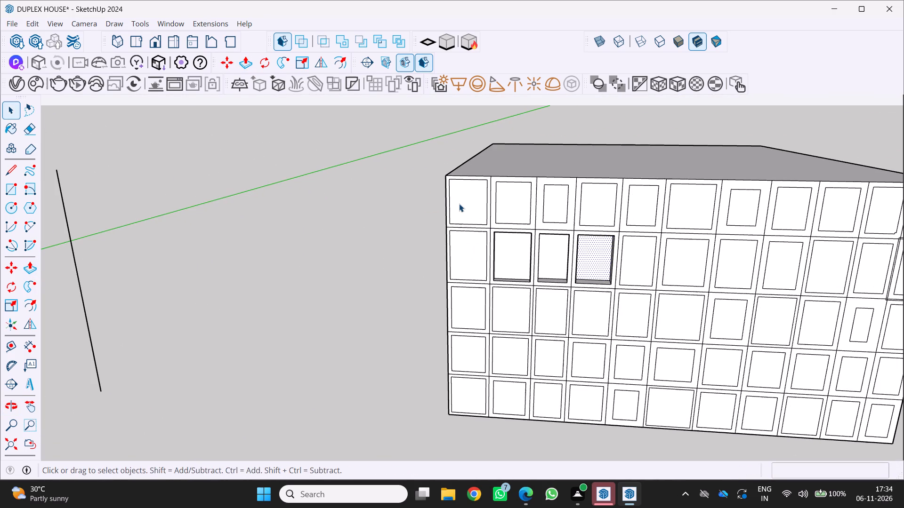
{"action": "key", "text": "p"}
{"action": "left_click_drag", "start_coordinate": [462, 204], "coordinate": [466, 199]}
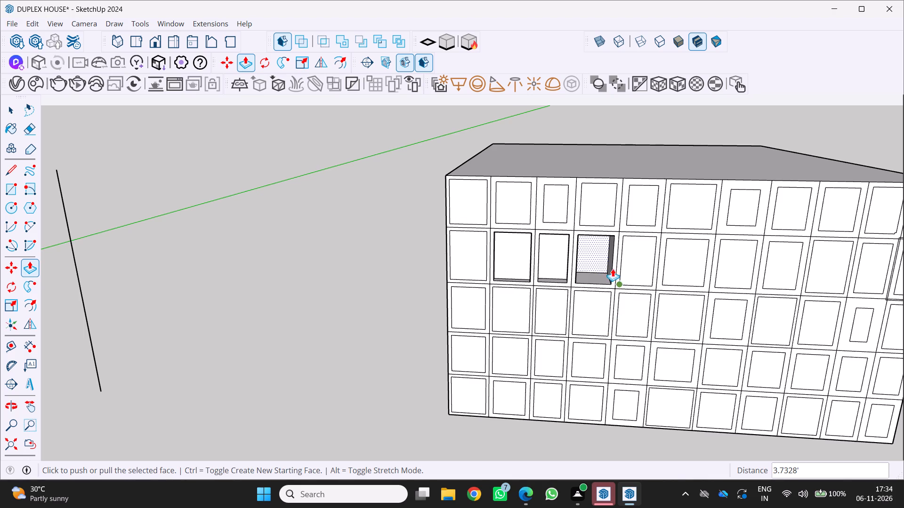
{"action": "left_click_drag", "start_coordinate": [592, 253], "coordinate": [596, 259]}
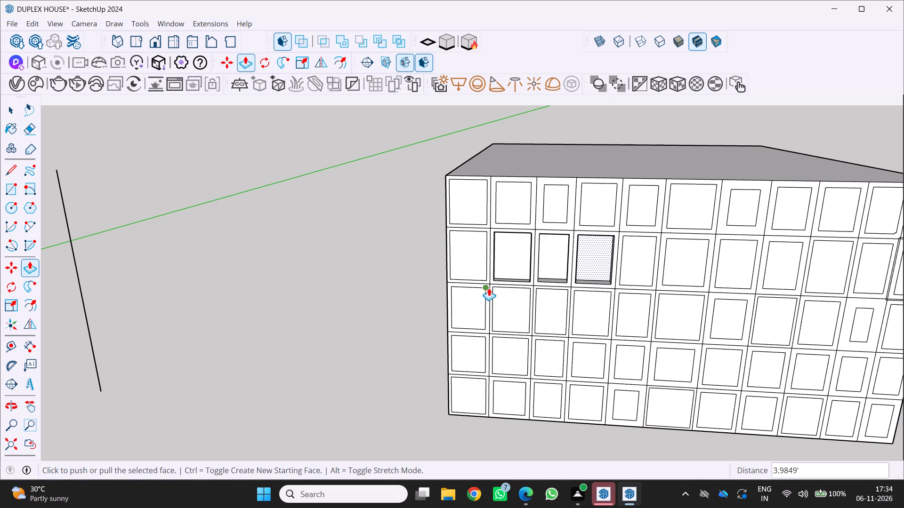
Push the inner panel of the first-row, first-column cell into the wall to form a shallow recess.
{"action": "key", "text": "space"}
{"action": "left_click", "coordinate": [464, 203]}
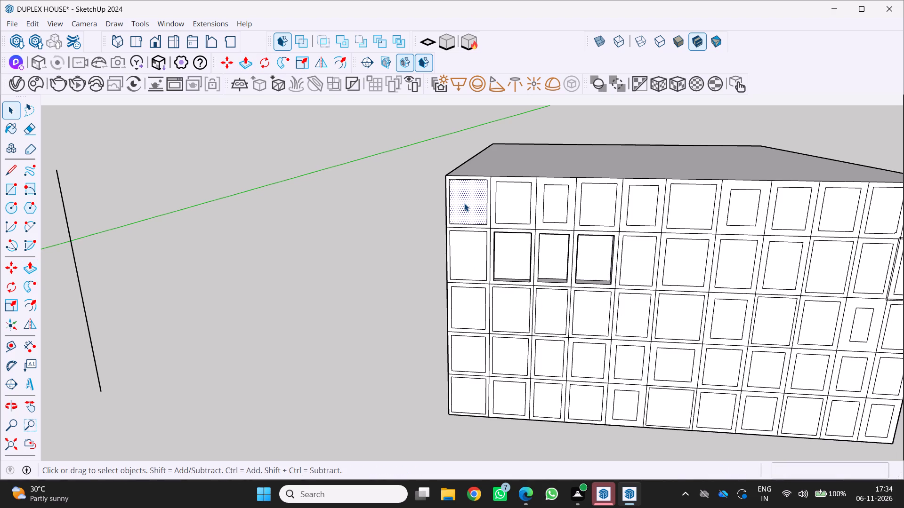
{"action": "key", "text": "p"}
{"action": "left_click", "coordinate": [464, 203]}
Push the inner panel of the first-row, second-column cell about 2.29' into the wall.
{"action": "middle_click_drag", "start_coordinate": [483, 221], "coordinate": [535, 238]}
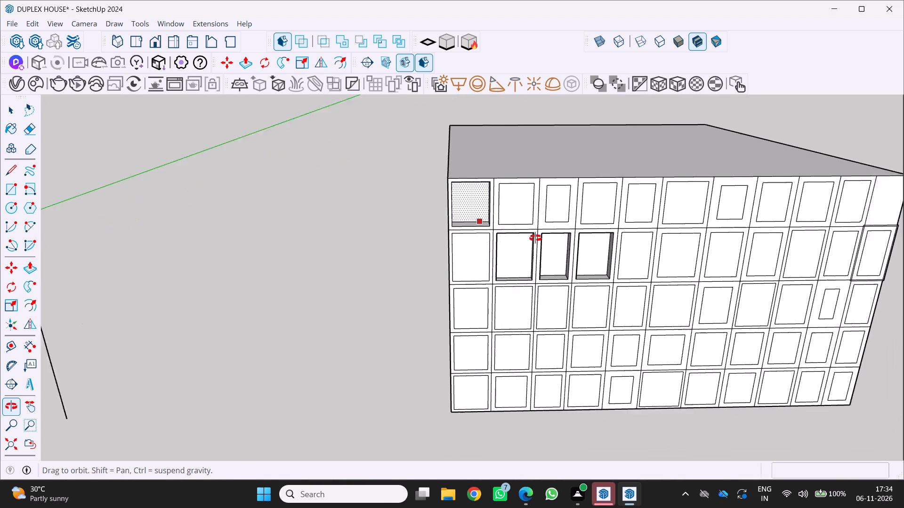
{"action": "middle_click_drag", "start_coordinate": [535, 238], "coordinate": [543, 238]}
{"action": "middle_click", "coordinate": [543, 238]}
{"action": "key", "text": "space"}
{"action": "left_click", "coordinate": [513, 211]}
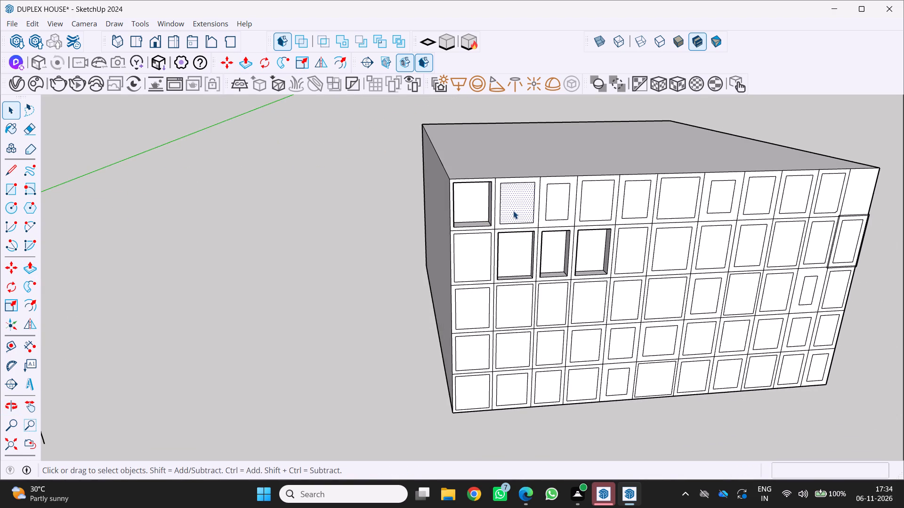
{"action": "key", "text": "p"}
{"action": "left_click_drag", "start_coordinate": [513, 211], "coordinate": [511, 206]}
Push the inner panel of the first-row, third-column cell about 1.76' into the wall.
{"action": "middle_click", "coordinate": [546, 212]}
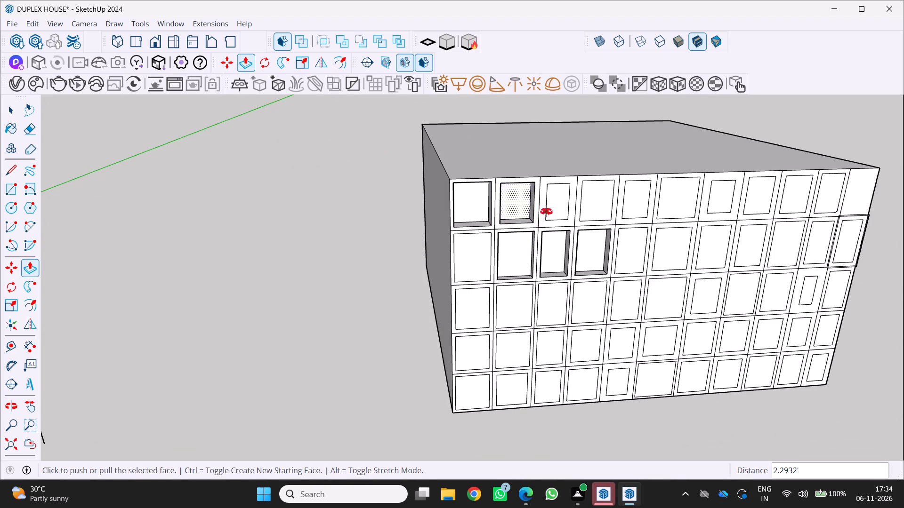
{"action": "middle_click", "coordinate": [541, 213]}
{"action": "middle_click_drag", "start_coordinate": [538, 214], "coordinate": [459, 229]}
{"action": "key", "text": "space"}
{"action": "left_click", "coordinate": [532, 220]}
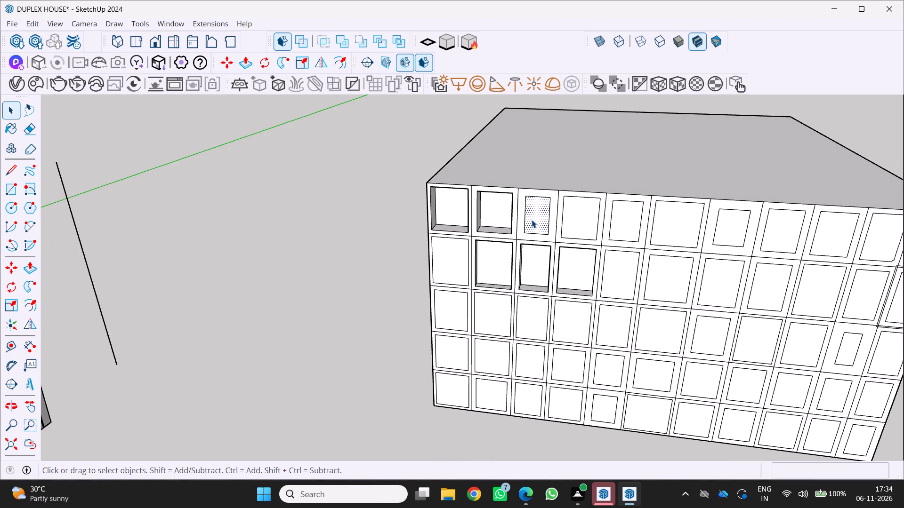
{"action": "key", "text": "p"}
{"action": "left_click_drag", "start_coordinate": [532, 220], "coordinate": [533, 215]}
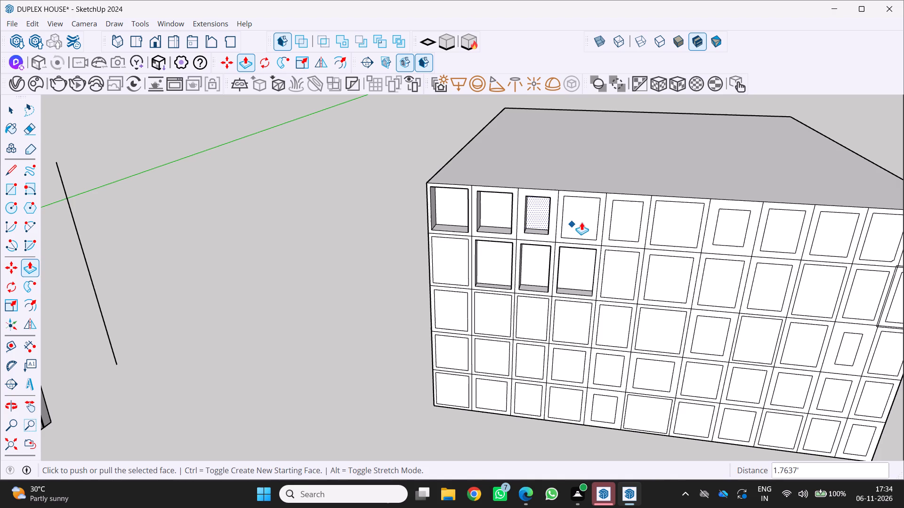
Push the inner panel of the first-row, fourth-column cell about 1.88' into the wall.
{"action": "key", "text": "space"}
{"action": "left_click", "coordinate": [577, 222]}
{"action": "key", "text": "p"}
{"action": "left_click_drag", "start_coordinate": [577, 222], "coordinate": [577, 221]}
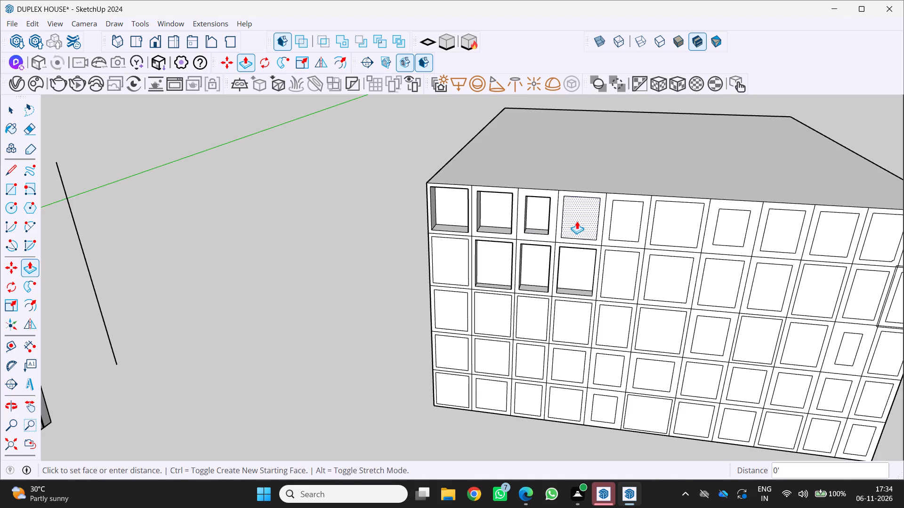
{"action": "left_click_drag", "start_coordinate": [577, 221], "coordinate": [576, 217]}
Push the inner panel of the first-row, fifth-column cell about 1.18' into the wall.
{"action": "scroll", "coordinate": [598, 227], "scroll_direction": "up", "scroll_amount": 1}
{"action": "middle_click_drag", "start_coordinate": [596, 218], "coordinate": [584, 206]}
{"action": "middle_click", "coordinate": [584, 206]}
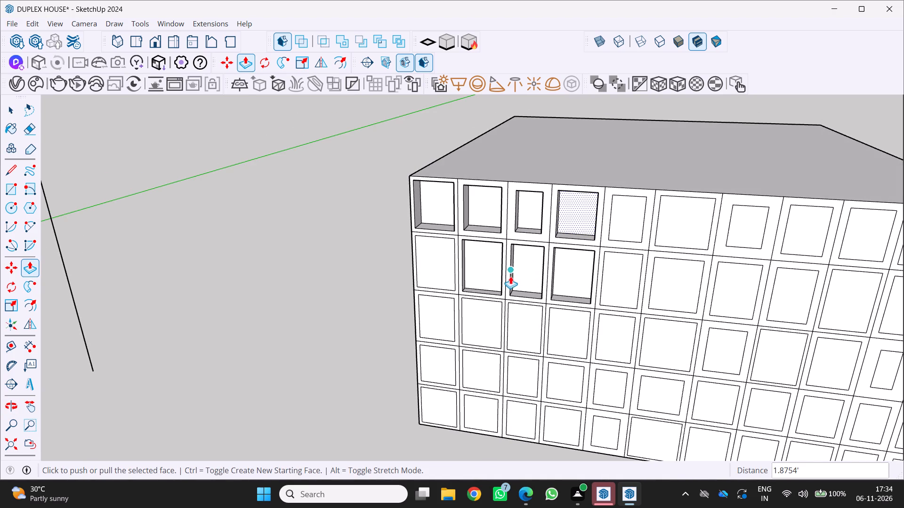
{"action": "scroll", "coordinate": [705, 291], "scroll_direction": "up", "scroll_amount": 1}
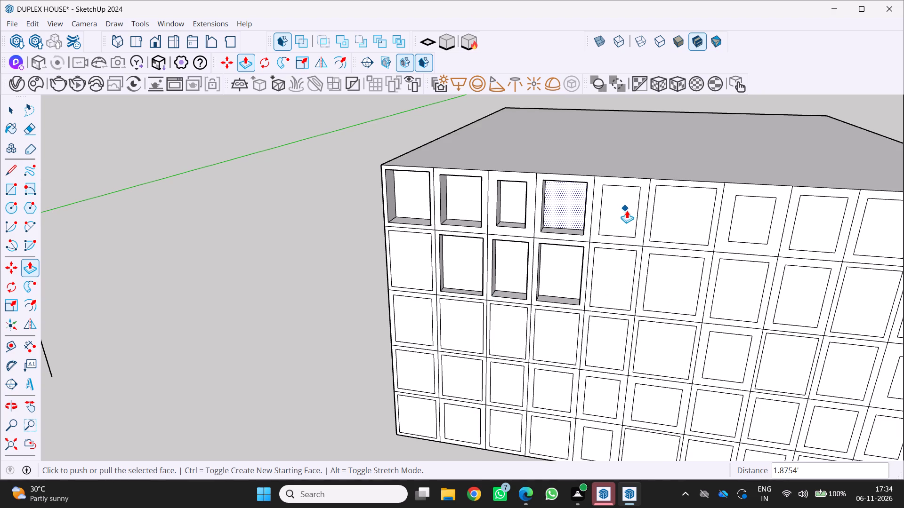
{"action": "key", "text": "space"}
{"action": "key", "text": "space"}
{"action": "key", "text": "p"}
{"action": "key", "text": "space"}
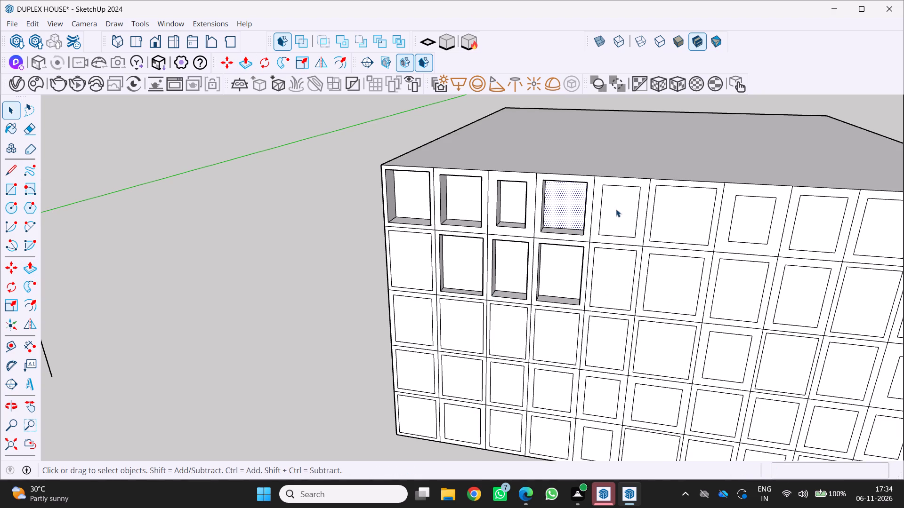
{"action": "left_click", "coordinate": [616, 209]}
{"action": "key", "text": "p"}
{"action": "left_click", "coordinate": [616, 209]}
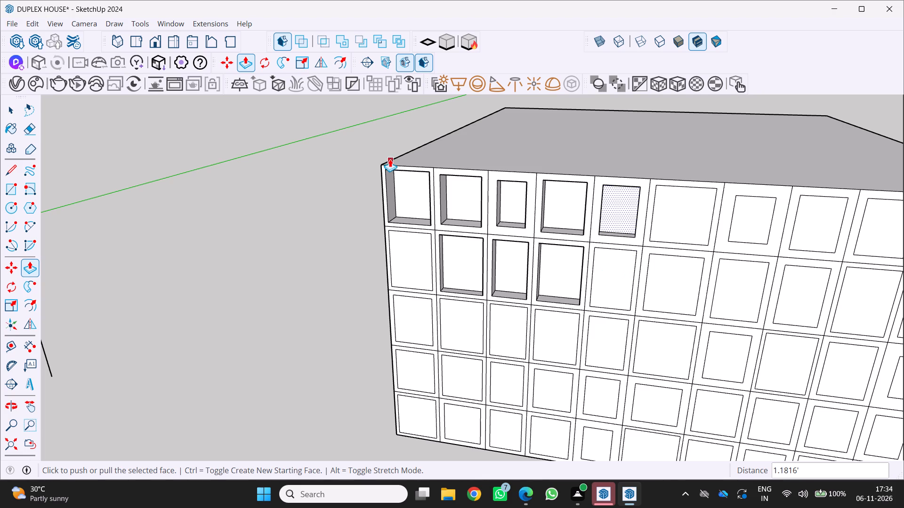
Push the inner panel of the second-row, first-column cell about 2.02' into the wall.
{"action": "middle_click_drag", "start_coordinate": [440, 267], "coordinate": [503, 239]}
{"action": "middle_click", "coordinate": [503, 239]}
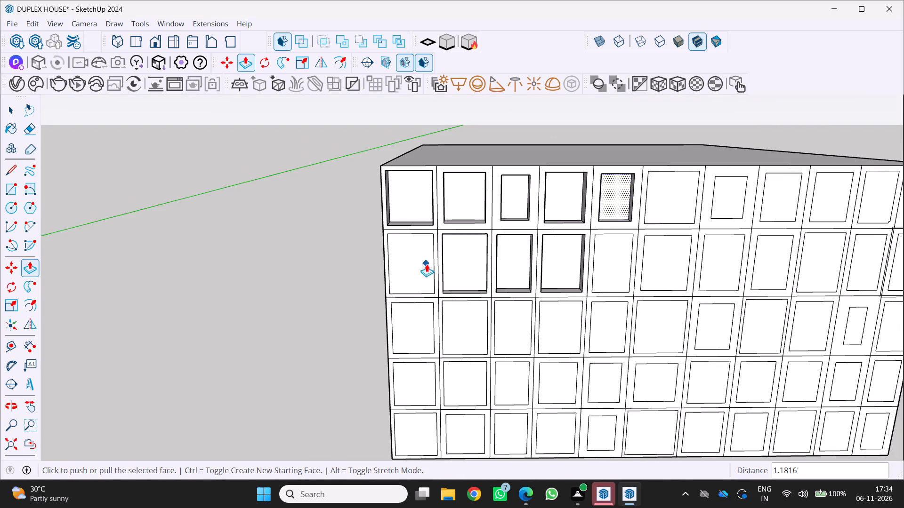
{"action": "scroll", "coordinate": [427, 264], "scroll_direction": "up", "scroll_amount": 2}
{"action": "key", "text": "p"}
{"action": "left_click", "coordinate": [407, 274]}
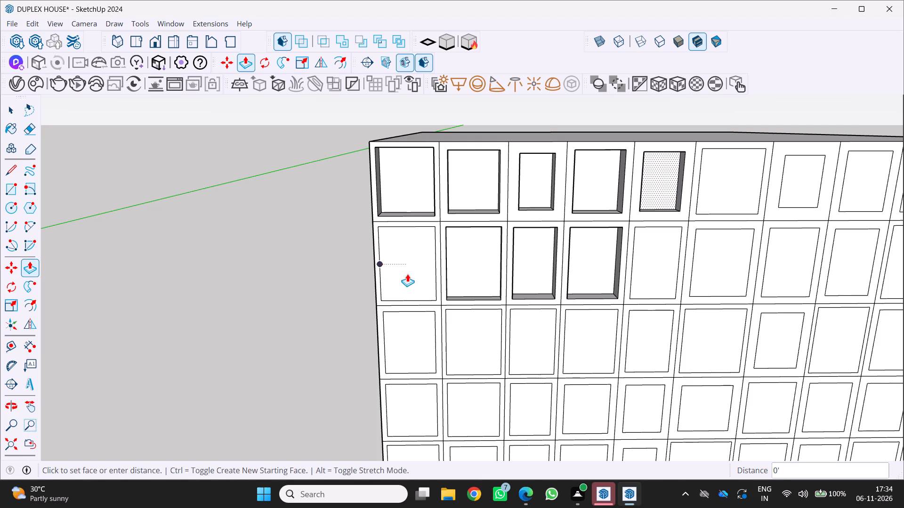
{"action": "key", "text": "space"}
{"action": "left_click", "coordinate": [407, 274]}
{"action": "key", "text": "p"}
{"action": "left_click_drag", "start_coordinate": [407, 277], "coordinate": [409, 266]}
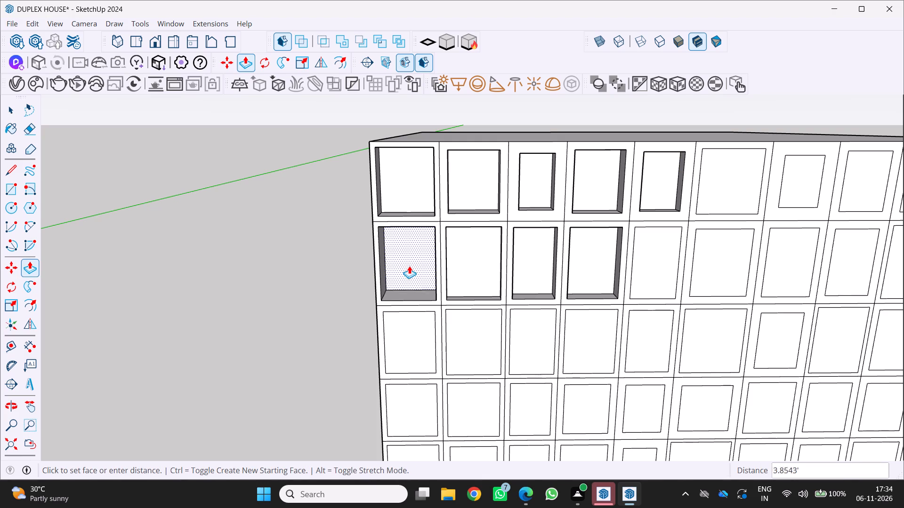
{"action": "left_click_drag", "start_coordinate": [409, 266], "coordinate": [411, 272]}
Push the inner panel of the third-row, first-column cell about 1.34' into the wall.
{"action": "middle_click_drag", "start_coordinate": [413, 266], "coordinate": [437, 230]}
{"action": "middle_click", "coordinate": [437, 230]}
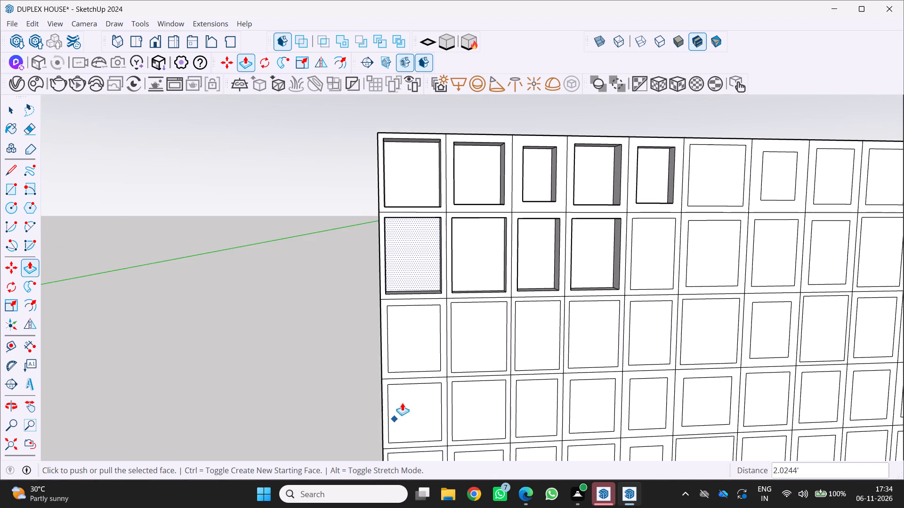
{"action": "key", "text": "ctrl+alt+space"}
{"action": "key", "text": "space"}
{"action": "left_click", "coordinate": [414, 355]}
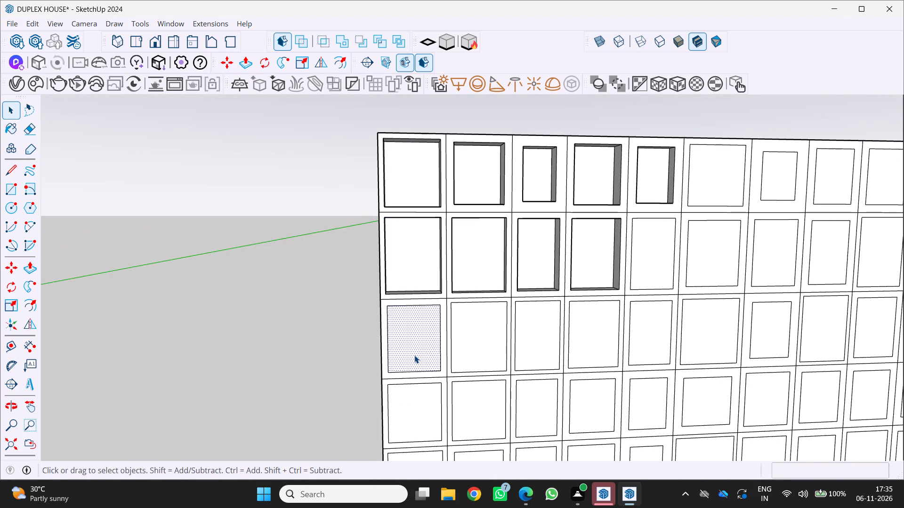
{"action": "key", "text": "p"}
{"action": "left_click", "coordinate": [414, 355]}
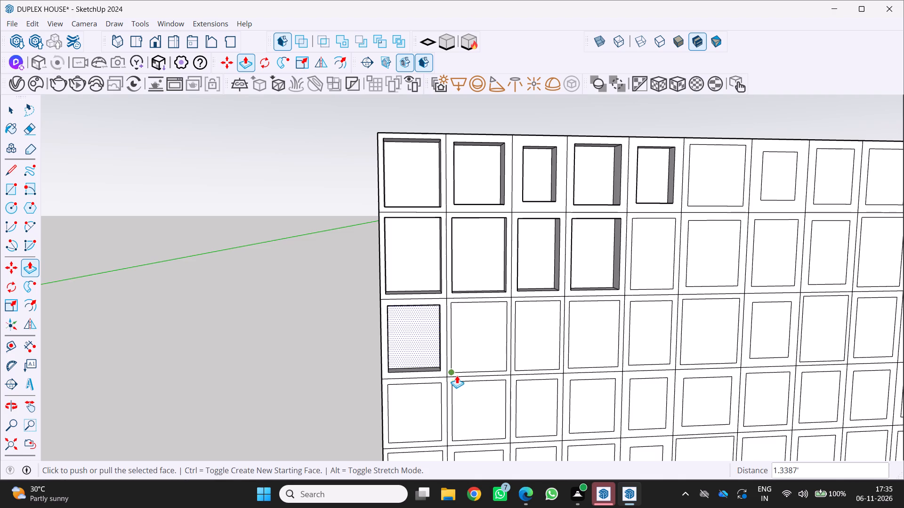
Push the inner panel of the third-row, second-column cell about 1.66' into the wall.
{"action": "middle_click_drag", "start_coordinate": [456, 375], "coordinate": [420, 379]}
{"action": "key", "text": "space"}
{"action": "left_click", "coordinate": [458, 357]}
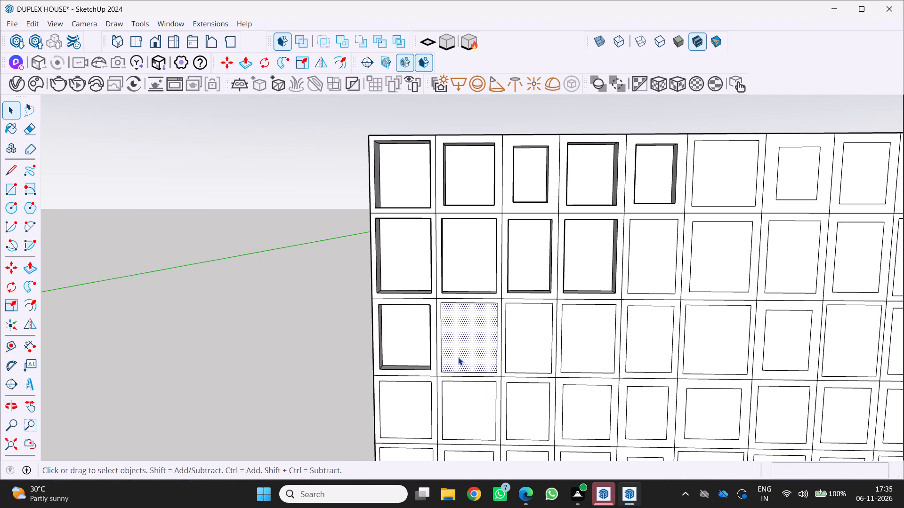
{"action": "key", "text": "p"}
{"action": "left_click_drag", "start_coordinate": [458, 357], "coordinate": [458, 352]}
Push the inner panel of the third-row, third-column cell about 3' into the wall.
{"action": "scroll", "coordinate": [490, 357], "scroll_direction": "up", "scroll_amount": 2}
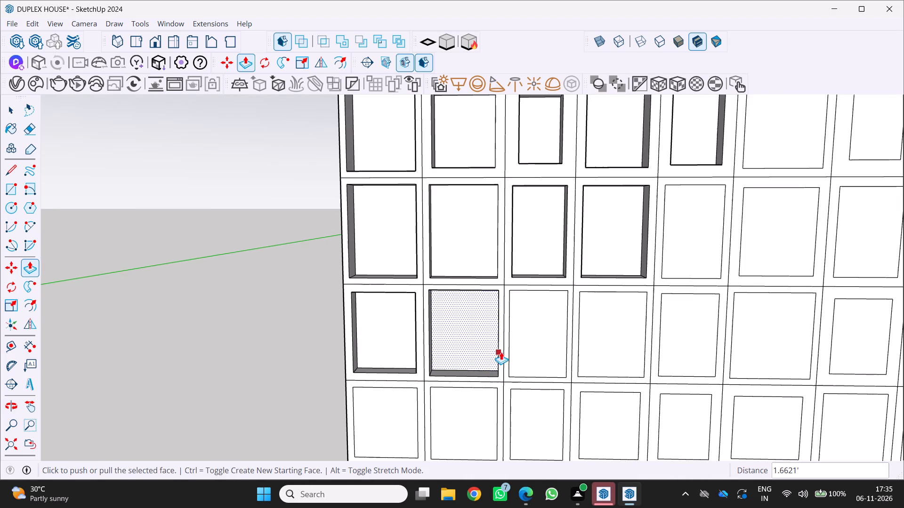
{"action": "key", "text": "space"}
{"action": "left_click", "coordinate": [514, 349]}
{"action": "key", "text": "p"}
{"action": "left_click_drag", "start_coordinate": [514, 349], "coordinate": [508, 341]}
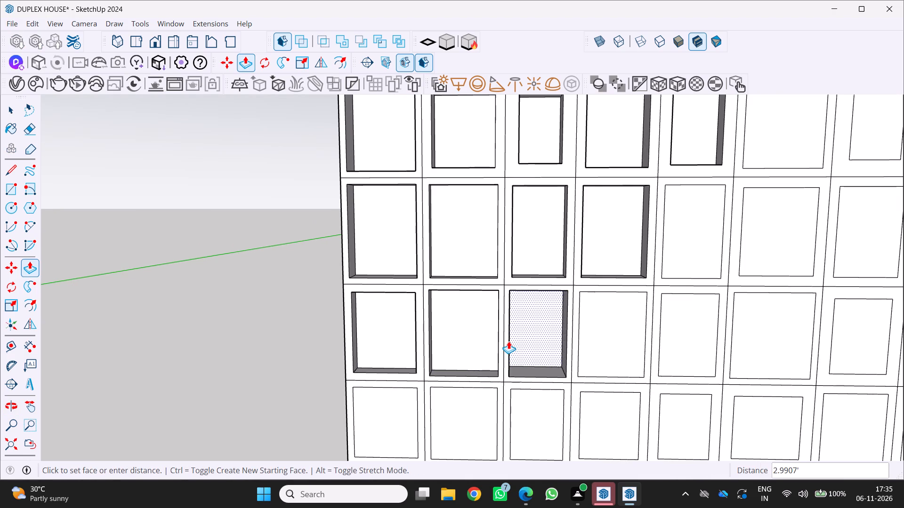
{"action": "left_click_drag", "start_coordinate": [508, 341], "coordinate": [508, 341]}
{"action": "middle_click_drag", "start_coordinate": [525, 346], "coordinate": [504, 353]}
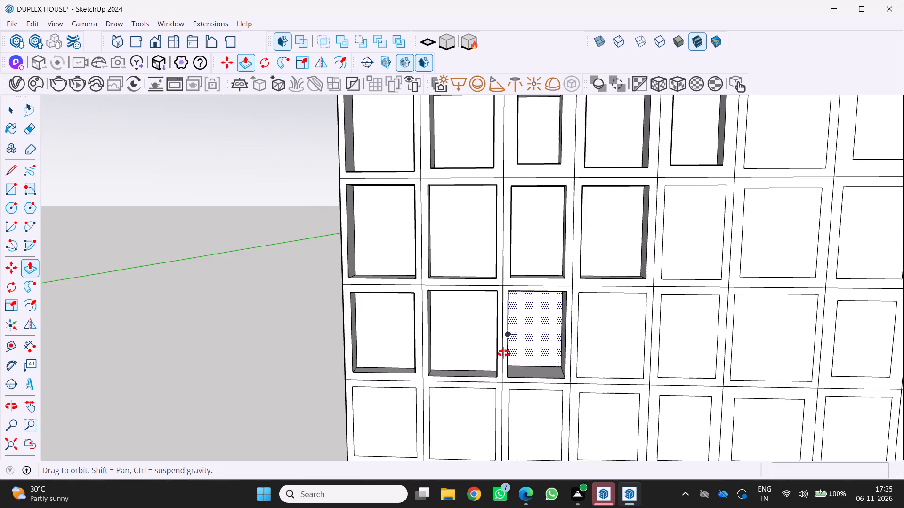
{"action": "middle_click_drag", "start_coordinate": [504, 353], "coordinate": [464, 365]}
{"action": "left_click", "coordinate": [518, 352]}
Push the inner panel of the third-row, fourth-column cell into the wall to form a recess.
{"action": "middle_click_drag", "start_coordinate": [516, 365], "coordinate": [578, 362]}
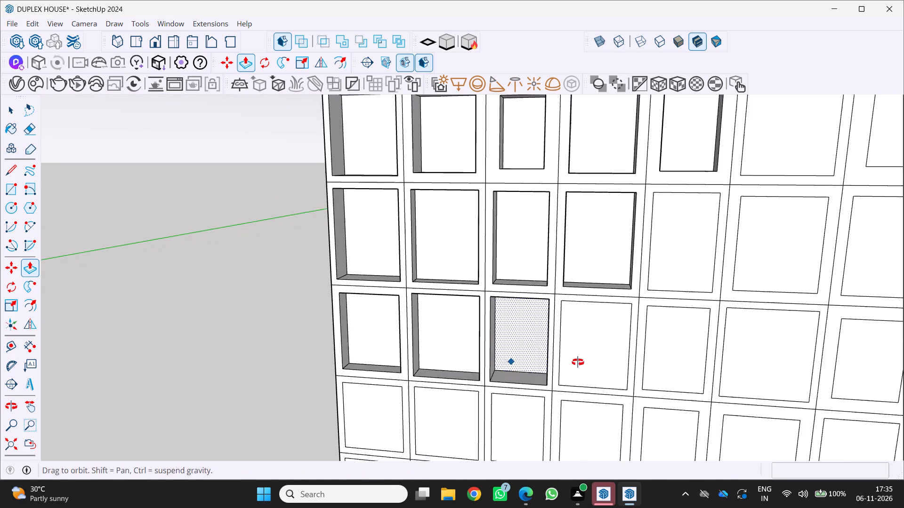
{"action": "middle_click_drag", "start_coordinate": [578, 362], "coordinate": [580, 360]}
{"action": "key", "text": "space"}
{"action": "left_click", "coordinate": [577, 344]}
{"action": "key", "text": "p"}
{"action": "left_click_drag", "start_coordinate": [573, 343], "coordinate": [571, 335]}
Push the inner panel of the third-row, fifth-column cell about 1.24' into the wall.
{"action": "middle_click_drag", "start_coordinate": [601, 358], "coordinate": [528, 352]}
{"action": "key", "text": "space"}
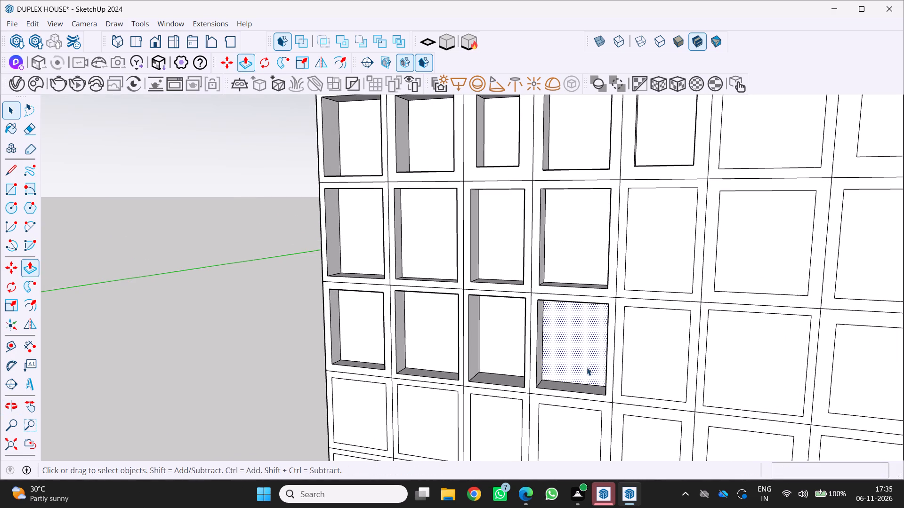
{"action": "left_click_drag", "start_coordinate": [660, 361], "coordinate": [651, 363]}
{"action": "key", "text": "p"}
{"action": "left_click_drag", "start_coordinate": [643, 364], "coordinate": [643, 360]}
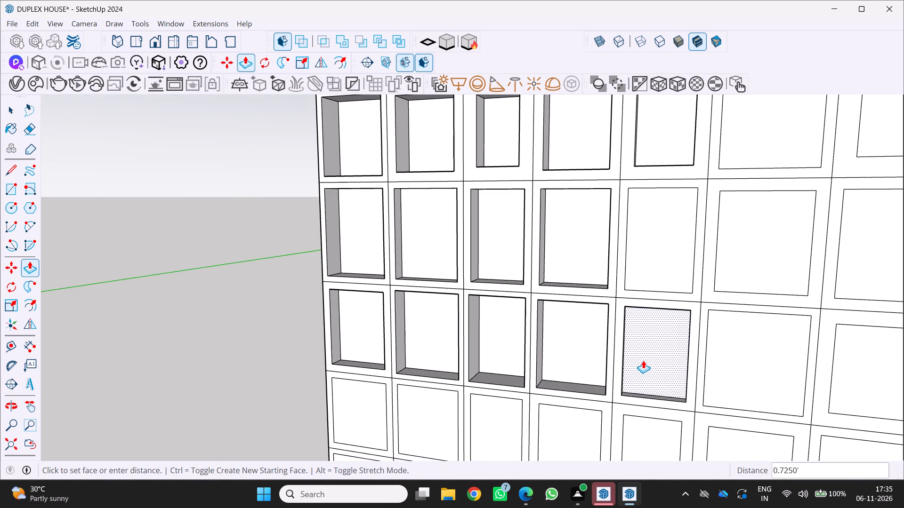
{"action": "left_click_drag", "start_coordinate": [643, 360], "coordinate": [639, 358]}
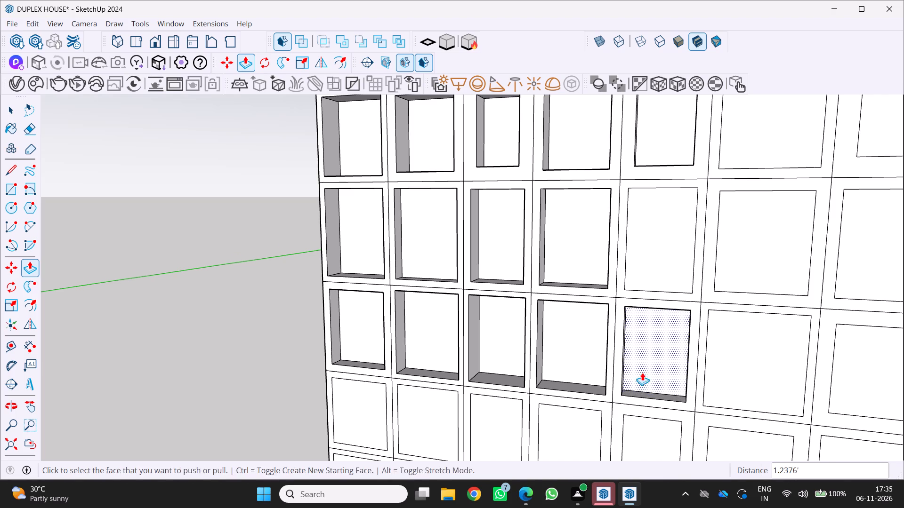
Examine the recessed and remaining flat panels across the whole gridded wall.
{"action": "middle_click_drag", "start_coordinate": [653, 376], "coordinate": [739, 368]}
{"action": "scroll", "coordinate": [739, 368], "scroll_direction": "down", "scroll_amount": 3}
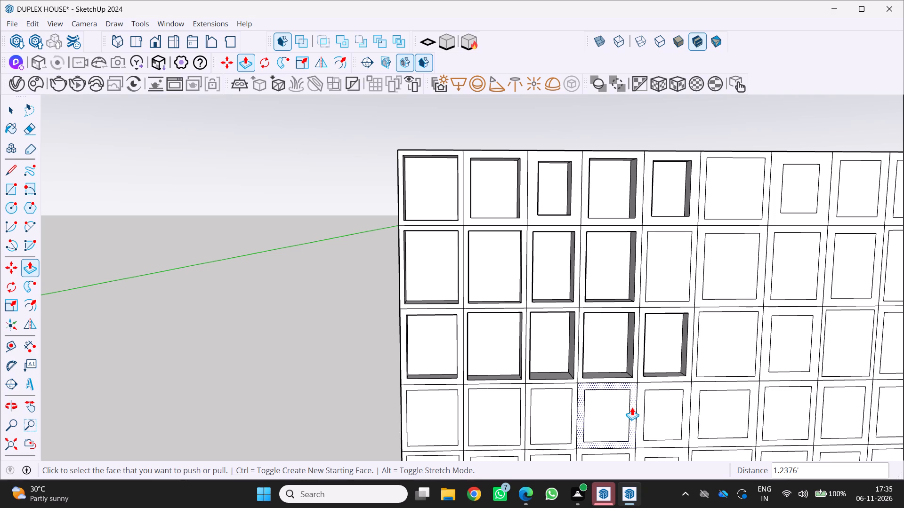
{"action": "scroll", "coordinate": [583, 406], "scroll_direction": "down", "scroll_amount": 2}
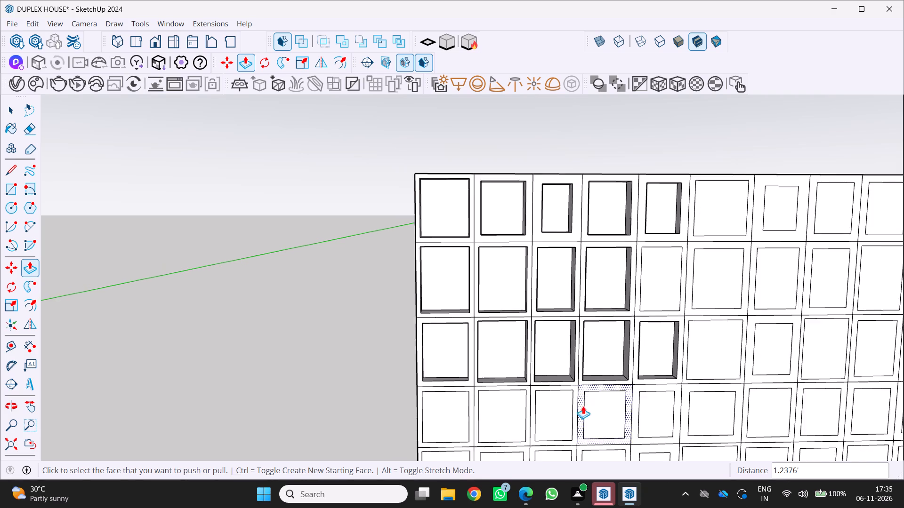
{"action": "middle_click_drag", "start_coordinate": [562, 384], "coordinate": [396, 229]}
{"action": "middle_click", "coordinate": [396, 229]}
{"action": "scroll", "coordinate": [394, 236], "scroll_direction": "down", "scroll_amount": 4}
{"action": "middle_click_drag", "start_coordinate": [427, 266], "coordinate": [622, 423]}
{"action": "middle_click", "coordinate": [622, 423]}
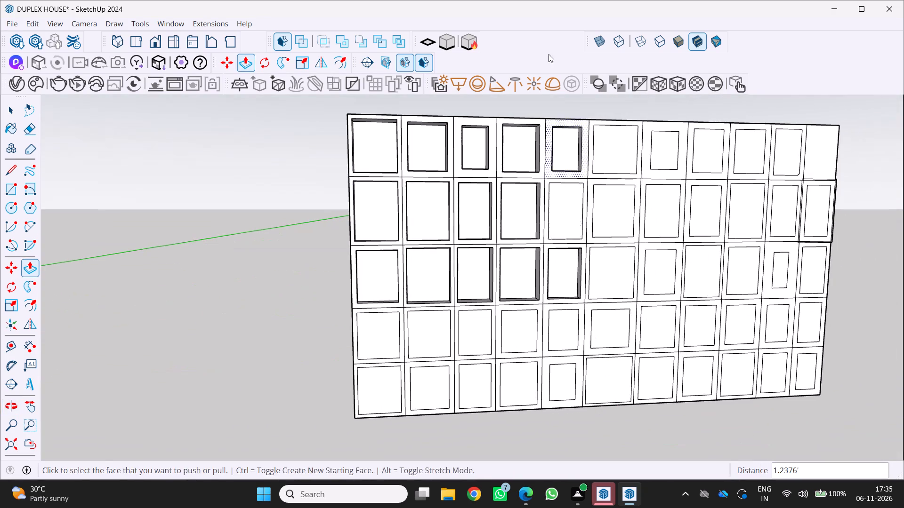
Push the inner panel of the second-row, fifth-column cell about 2.15' into the wall.
{"action": "scroll", "coordinate": [558, 85], "scroll_direction": "up", "scroll_amount": 1}
{"action": "left_click_drag", "start_coordinate": [573, 220], "coordinate": [567, 217]}
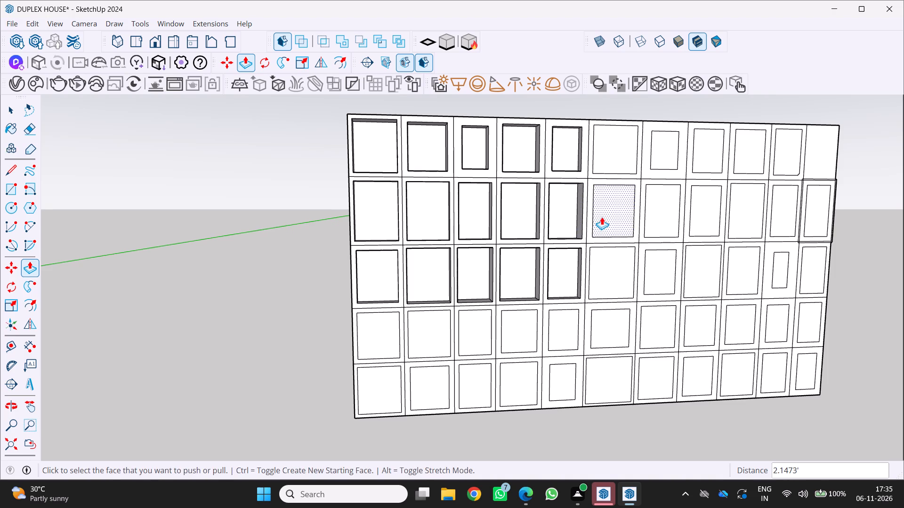
Recess the sixth-column inner panels: the second-row one, the top-row one about 0.39', and the third-row one about 1.35'.
{"action": "left_click_drag", "start_coordinate": [602, 216], "coordinate": [598, 211]}
{"action": "left_click", "coordinate": [603, 137]}
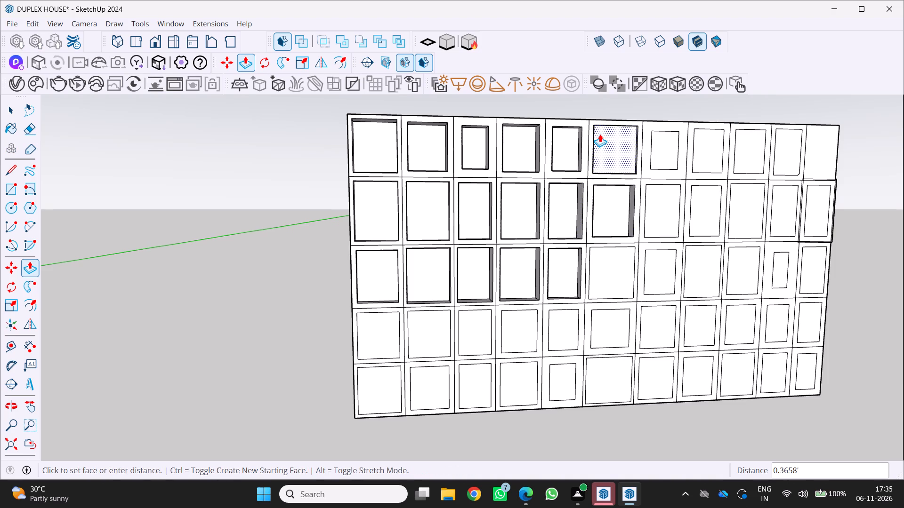
{"action": "scroll", "coordinate": [609, 142], "scroll_direction": "up", "scroll_amount": 3}
{"action": "left_click", "coordinate": [607, 143]}
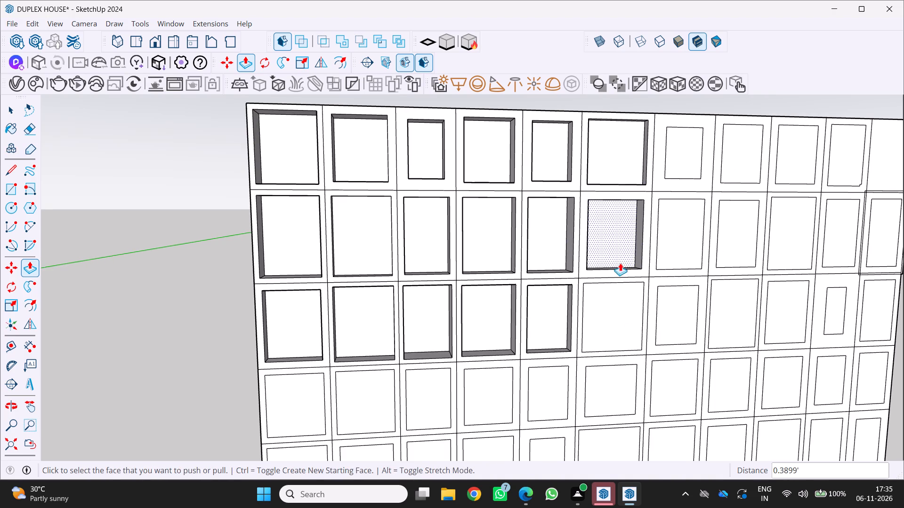
{"action": "scroll", "coordinate": [621, 269], "scroll_direction": "down", "scroll_amount": 1}
{"action": "left_click_drag", "start_coordinate": [621, 322], "coordinate": [617, 316]}
{"action": "scroll", "coordinate": [617, 324], "scroll_direction": "down", "scroll_amount": 2}
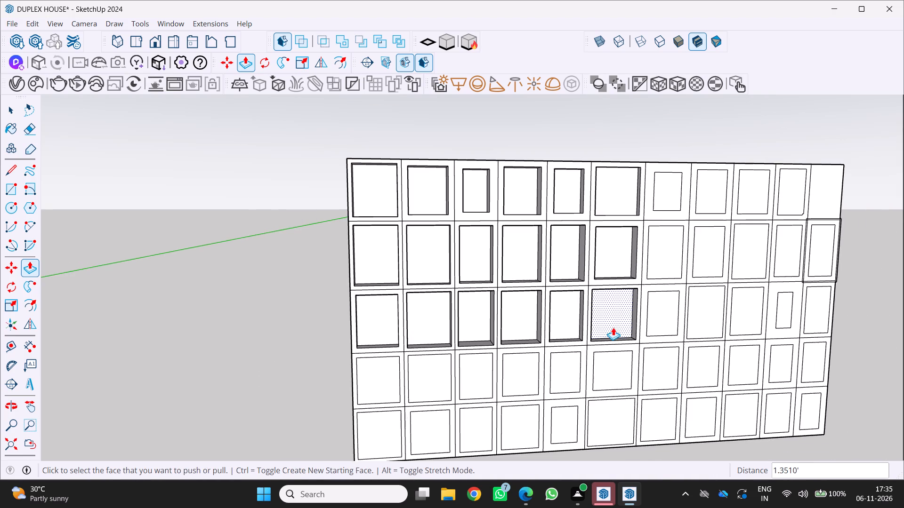
Push the inner panel of the fourth-row, first-column cell about 0.73' into the wall.
{"action": "middle_click_drag", "start_coordinate": [596, 359], "coordinate": [597, 302]}
{"action": "middle_click", "coordinate": [597, 302]}
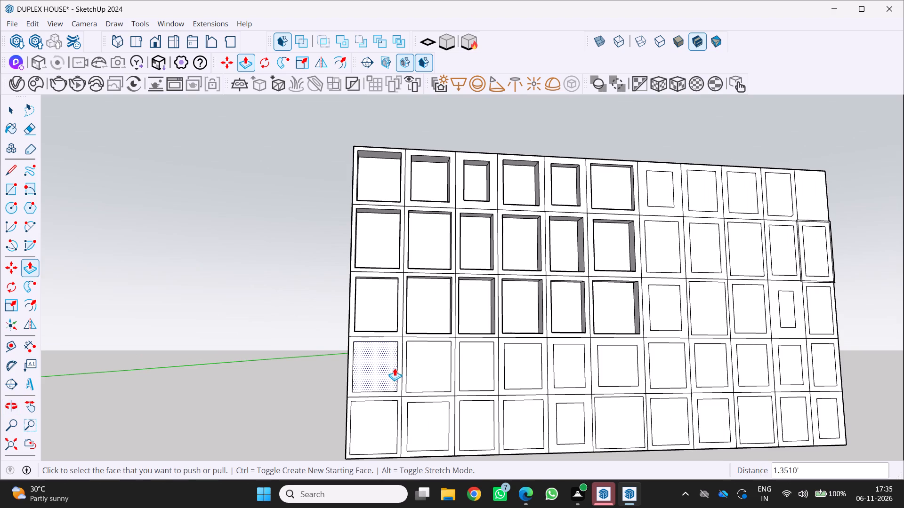
{"action": "left_click", "coordinate": [387, 366]}
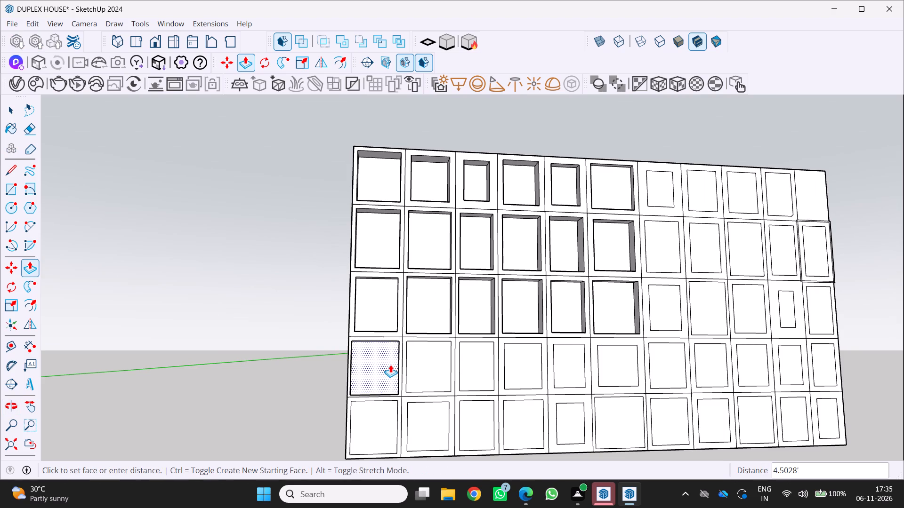
{"action": "middle_click_drag", "start_coordinate": [393, 364], "coordinate": [393, 369]}
{"action": "middle_click", "coordinate": [393, 369]}
{"action": "middle_click_drag", "start_coordinate": [391, 371], "coordinate": [363, 418]}
{"action": "middle_click", "coordinate": [362, 416]}
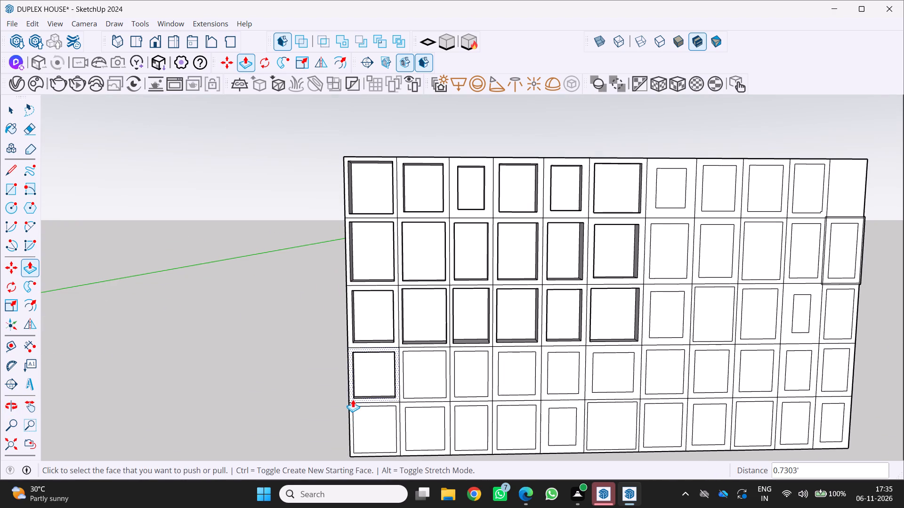
Recess the fourth-row inner panels in the second column and, about 0.87' deep, the third column.
{"action": "scroll", "coordinate": [395, 403], "scroll_direction": "up", "scroll_amount": 3}
{"action": "left_click_drag", "start_coordinate": [421, 384], "coordinate": [420, 380]}
{"action": "left_click_drag", "start_coordinate": [494, 372], "coordinate": [488, 367]}
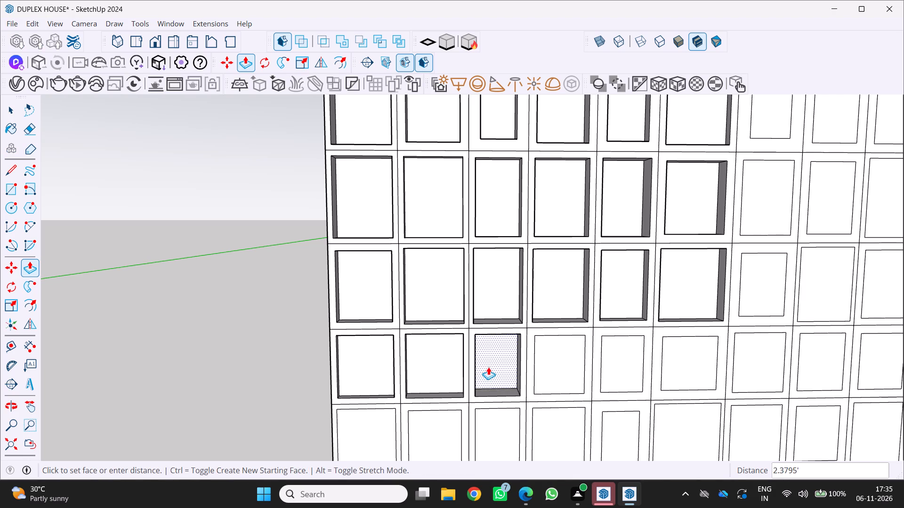
{"action": "left_click_drag", "start_coordinate": [488, 367], "coordinate": [488, 372]}
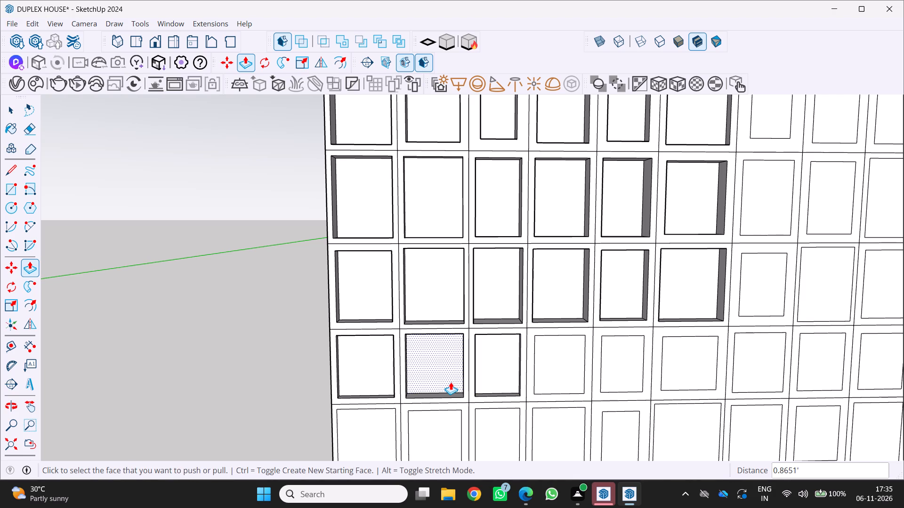
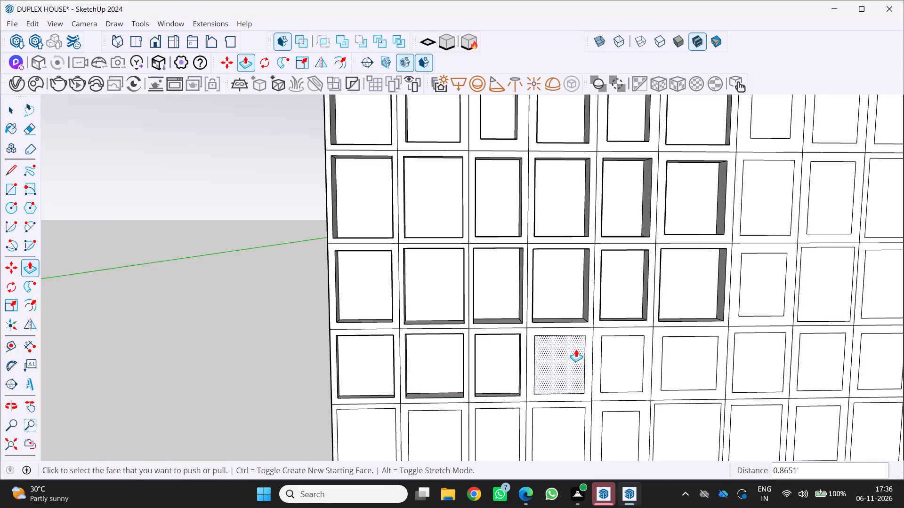
Push/Pull the fourth-row window panels in the fourth, fifth and sixth columns inward, making the sixth about 0.86' deep.
{"action": "left_click_drag", "start_coordinate": [566, 369], "coordinate": [566, 365]}
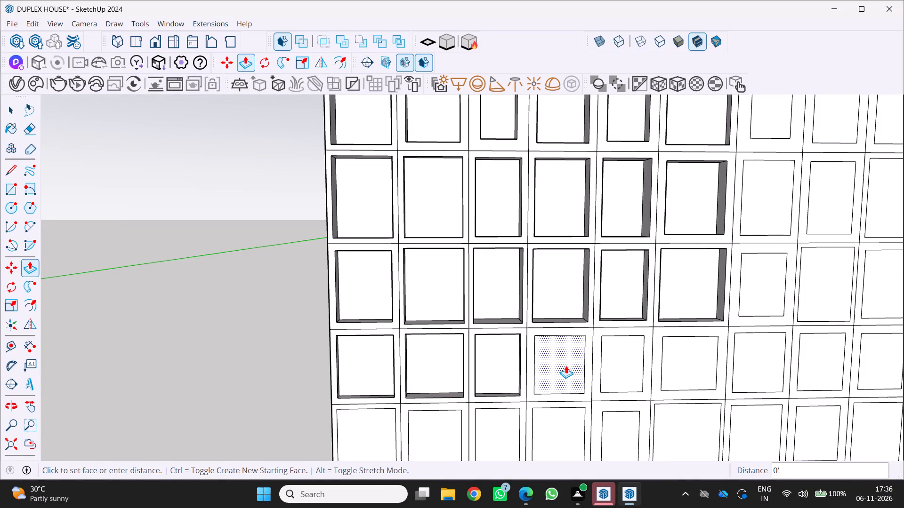
{"action": "left_click_drag", "start_coordinate": [566, 365], "coordinate": [565, 364]}
{"action": "left_click_drag", "start_coordinate": [621, 369], "coordinate": [621, 365]}
{"action": "left_click_drag", "start_coordinate": [694, 377], "coordinate": [693, 372]}
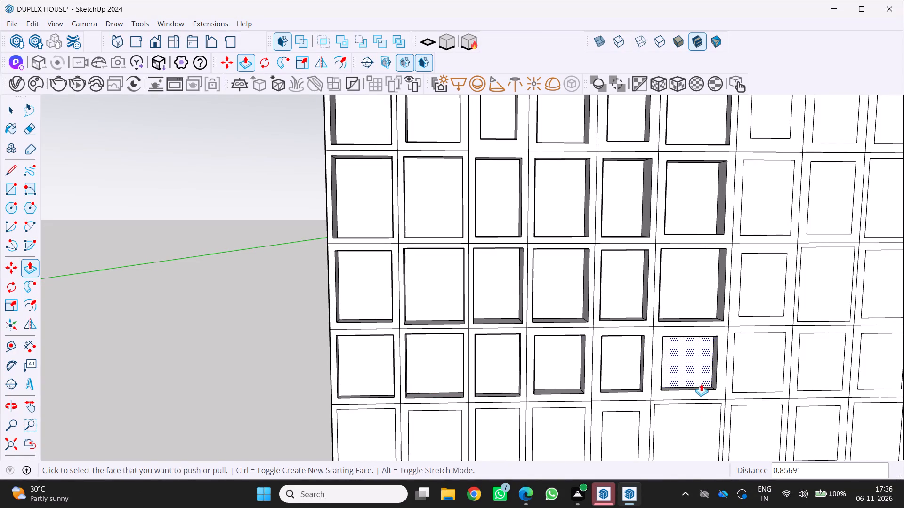
Push/Pull the first six window panels of the bottom row inward to recesses roughly 0.8' to 1.3' deep.
{"action": "middle_click_drag", "start_coordinate": [695, 374], "coordinate": [671, 315]}
{"action": "middle_click", "coordinate": [671, 315]}
{"action": "scroll", "coordinate": [646, 322], "scroll_direction": "down", "scroll_amount": 4}
{"action": "middle_click_drag", "start_coordinate": [369, 391], "coordinate": [480, 418]}
{"action": "left_click_drag", "start_coordinate": [461, 413], "coordinate": [460, 407]}
{"action": "left_click_drag", "start_coordinate": [491, 399], "coordinate": [490, 394]}
{"action": "left_click_drag", "start_coordinate": [536, 396], "coordinate": [534, 390]}
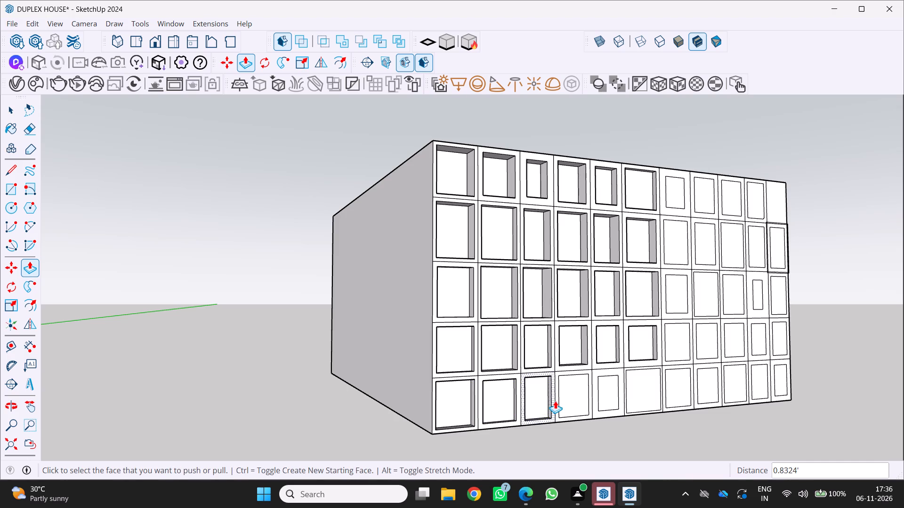
{"action": "scroll", "coordinate": [565, 400], "scroll_direction": "up", "scroll_amount": 2}
{"action": "left_click_drag", "start_coordinate": [569, 399], "coordinate": [564, 391]}
{"action": "scroll", "coordinate": [620, 400], "scroll_direction": "up", "scroll_amount": 1}
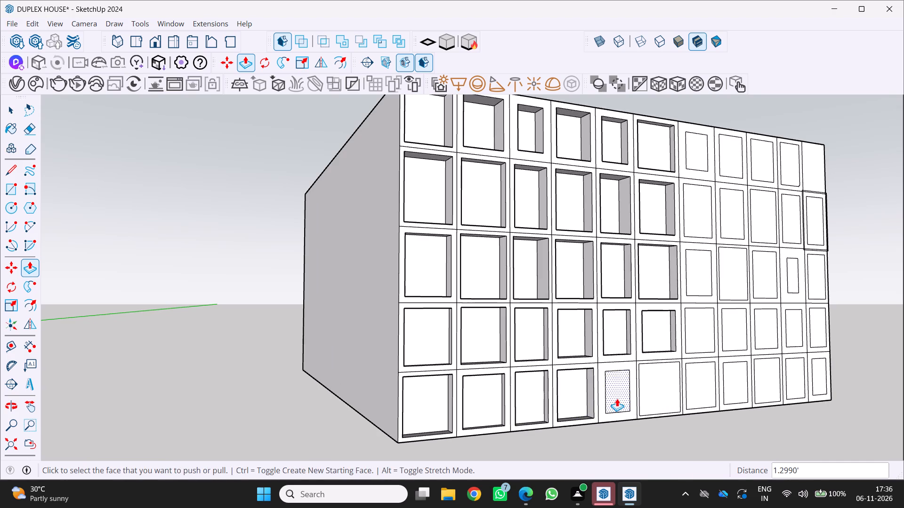
{"action": "left_click_drag", "start_coordinate": [611, 394], "coordinate": [607, 389]}
{"action": "middle_click_drag", "start_coordinate": [613, 400], "coordinate": [581, 399]}
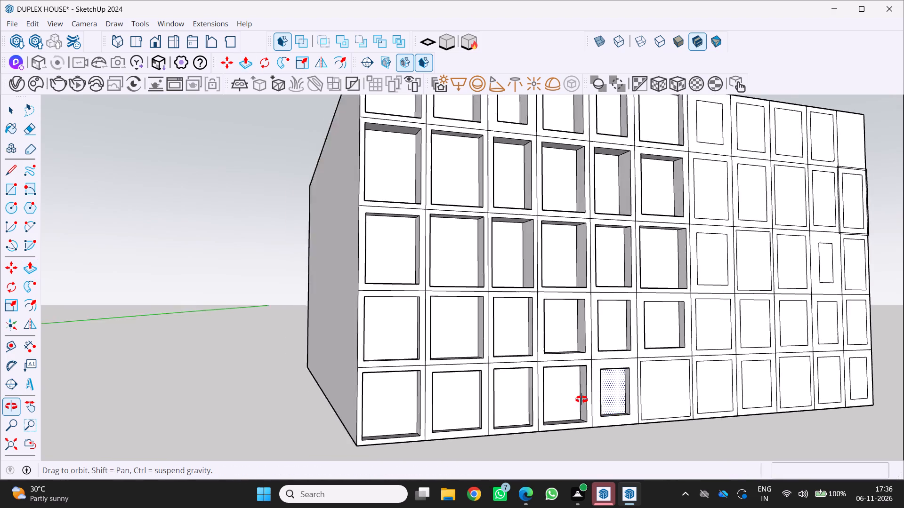
{"action": "middle_click_drag", "start_coordinate": [581, 399], "coordinate": [544, 396]}
{"action": "left_click_drag", "start_coordinate": [669, 403], "coordinate": [667, 396]}
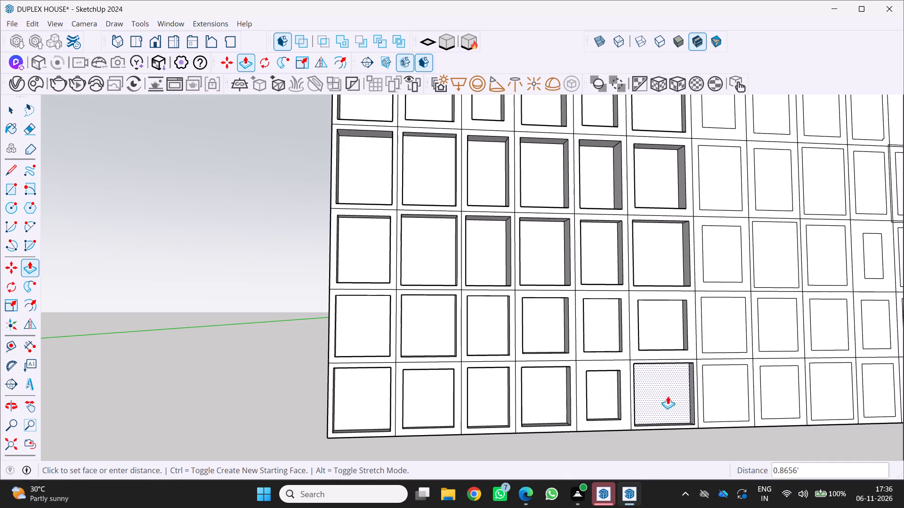
Recess all five seventh-column panels from bottom to top, with the bottom about 1.08' and the top about 1.69' deep.
{"action": "left_click_drag", "start_coordinate": [733, 402], "coordinate": [728, 398]}
{"action": "scroll", "coordinate": [720, 399], "scroll_direction": "down", "scroll_amount": 4}
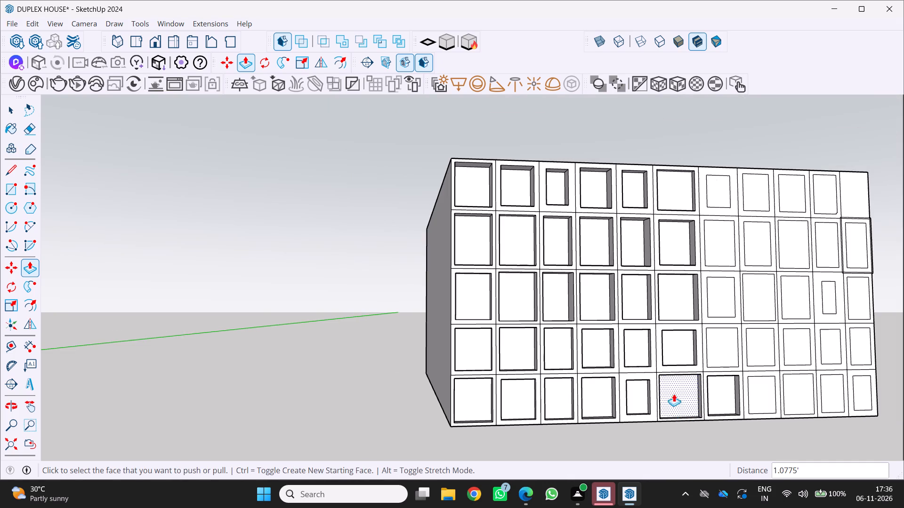
{"action": "scroll", "coordinate": [699, 367], "scroll_direction": "down", "scroll_amount": 3}
{"action": "middle_click_drag", "start_coordinate": [702, 363], "coordinate": [621, 407]}
{"action": "left_click_drag", "start_coordinate": [735, 381], "coordinate": [733, 376]}
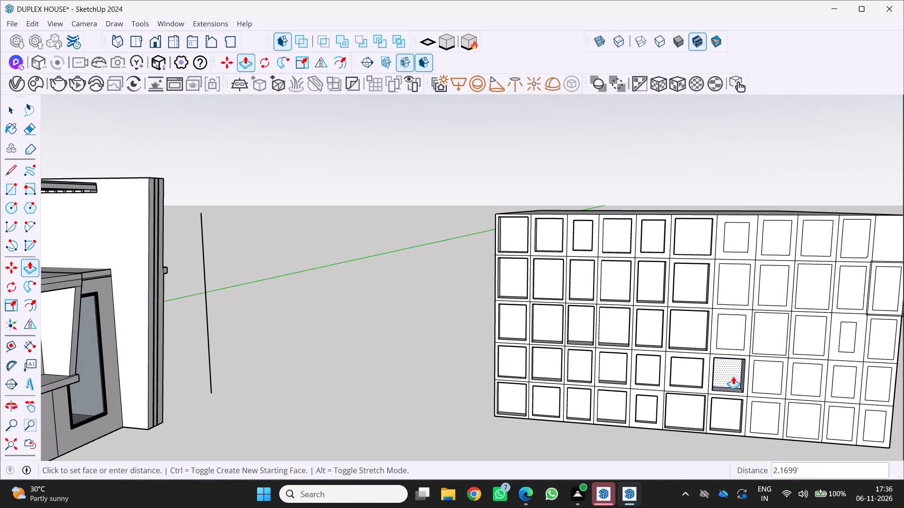
{"action": "left_click_drag", "start_coordinate": [733, 376], "coordinate": [732, 376]}
{"action": "left_click_drag", "start_coordinate": [732, 339], "coordinate": [731, 333]}
{"action": "left_click", "coordinate": [738, 281]}
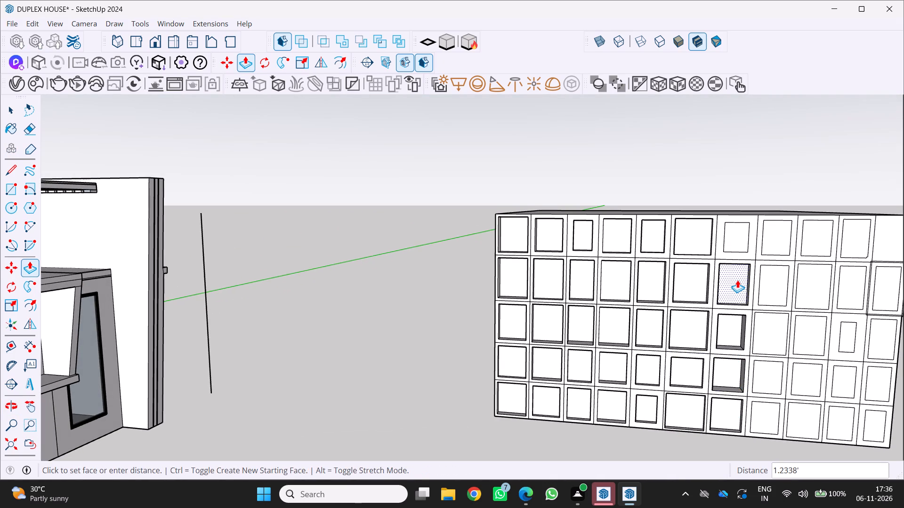
{"action": "left_click", "coordinate": [741, 236]}
Recess the lowest three panels of the eighth column, working up from the bottom row, to varying depths under 2'.
{"action": "scroll", "coordinate": [725, 262], "scroll_direction": "down", "scroll_amount": 4}
{"action": "middle_click_drag", "start_coordinate": [702, 277], "coordinate": [701, 277]}
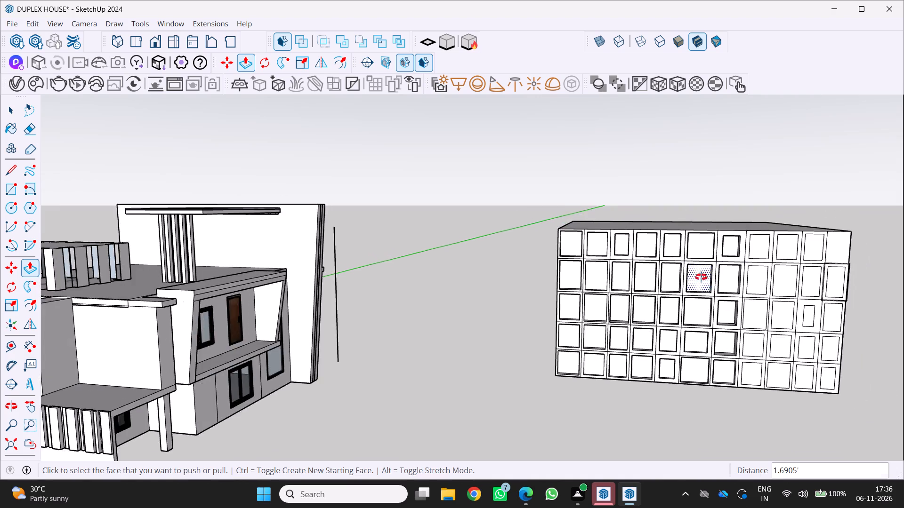
{"action": "middle_click_drag", "start_coordinate": [701, 277], "coordinate": [597, 271]}
{"action": "middle_click_drag", "start_coordinate": [597, 272], "coordinate": [596, 277]}
{"action": "middle_click_drag", "start_coordinate": [596, 278], "coordinate": [596, 283]}
{"action": "scroll", "coordinate": [596, 281], "scroll_direction": "down", "scroll_amount": 5}
{"action": "middle_click_drag", "start_coordinate": [611, 309], "coordinate": [670, 339]}
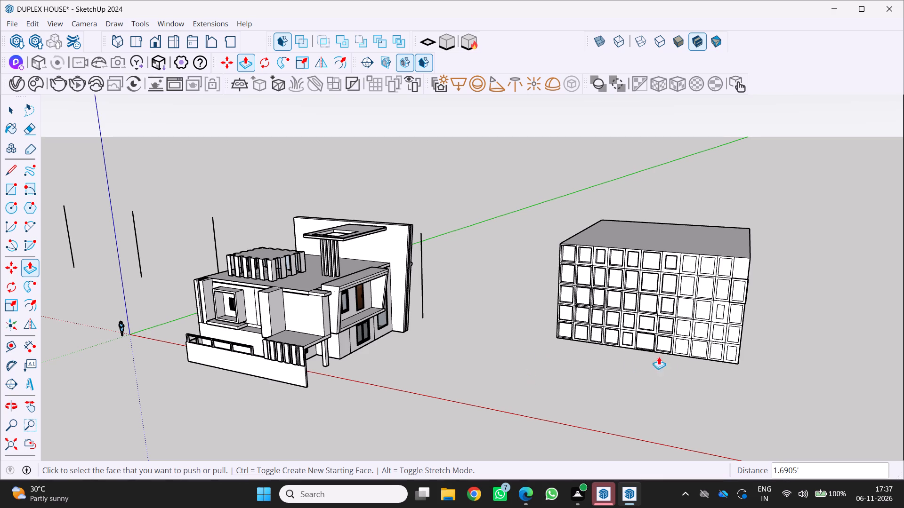
{"action": "scroll", "coordinate": [655, 368], "scroll_direction": "up", "scroll_amount": 8}
{"action": "scroll", "coordinate": [698, 318], "scroll_direction": "up", "scroll_amount": 3}
{"action": "left_click", "coordinate": [713, 328]}
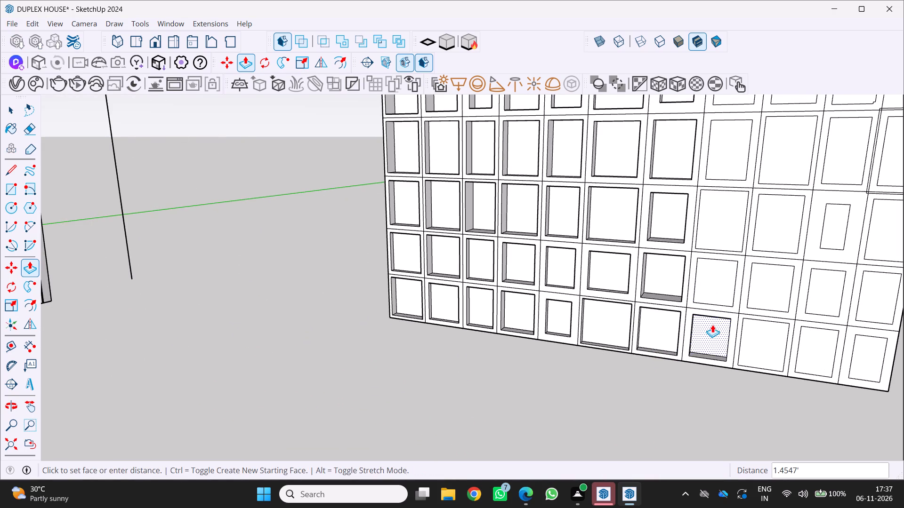
{"action": "left_click_drag", "start_coordinate": [712, 291], "coordinate": [714, 285]}
{"action": "left_click_drag", "start_coordinate": [726, 216], "coordinate": [721, 213]}
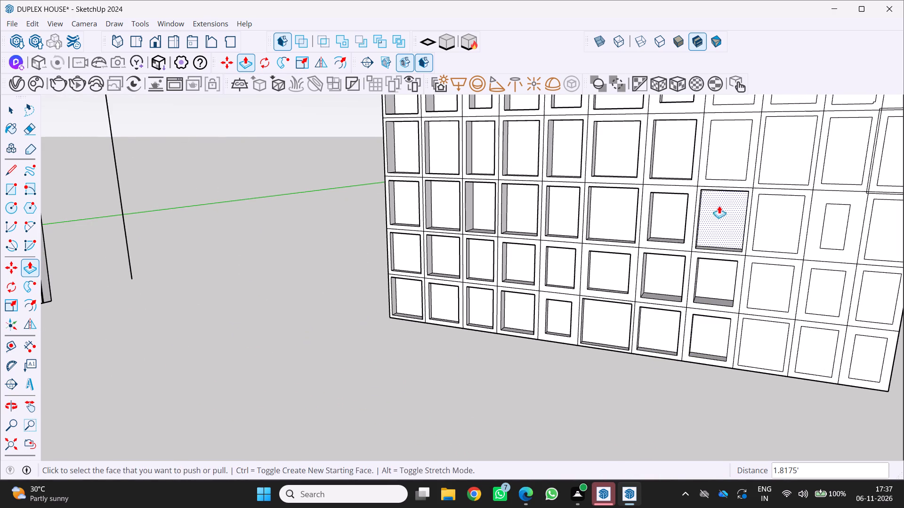
Push/Pull the back face of the eighth column's fourth-row recess again to adjust its depth.
{"action": "middle_click", "coordinate": [717, 206]}
{"action": "middle_click_drag", "start_coordinate": [717, 207], "coordinate": [757, 242]}
{"action": "middle_click", "coordinate": [757, 242]}
{"action": "scroll", "coordinate": [718, 257], "scroll_direction": "up", "scroll_amount": 1}
{"action": "left_click_drag", "start_coordinate": [703, 265], "coordinate": [700, 267]}
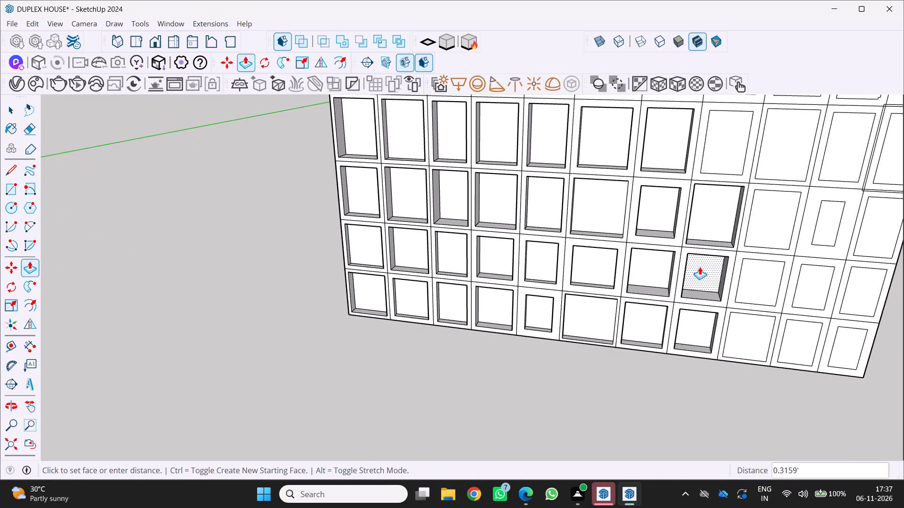
{"action": "left_click_drag", "start_coordinate": [700, 267], "coordinate": [698, 271]}
Recess the top two panels of the eighth column, the second-row one about 2.62' and the top one about 1.20'.
{"action": "left_click_drag", "start_coordinate": [720, 151], "coordinate": [717, 147]}
{"action": "scroll", "coordinate": [704, 175], "scroll_direction": "down", "scroll_amount": 7}
{"action": "middle_click_drag", "start_coordinate": [695, 167], "coordinate": [653, 174]}
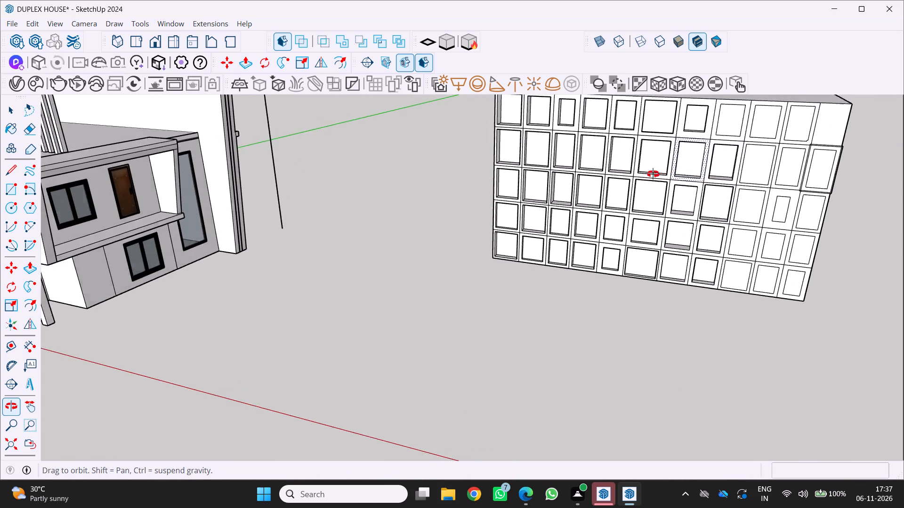
{"action": "middle_click_drag", "start_coordinate": [653, 174], "coordinate": [525, 212]}
{"action": "scroll", "coordinate": [523, 214], "scroll_direction": "down", "scroll_amount": 3}
{"action": "middle_click_drag", "start_coordinate": [514, 234], "coordinate": [636, 199]}
{"action": "scroll", "coordinate": [653, 151], "scroll_direction": "up", "scroll_amount": 3}
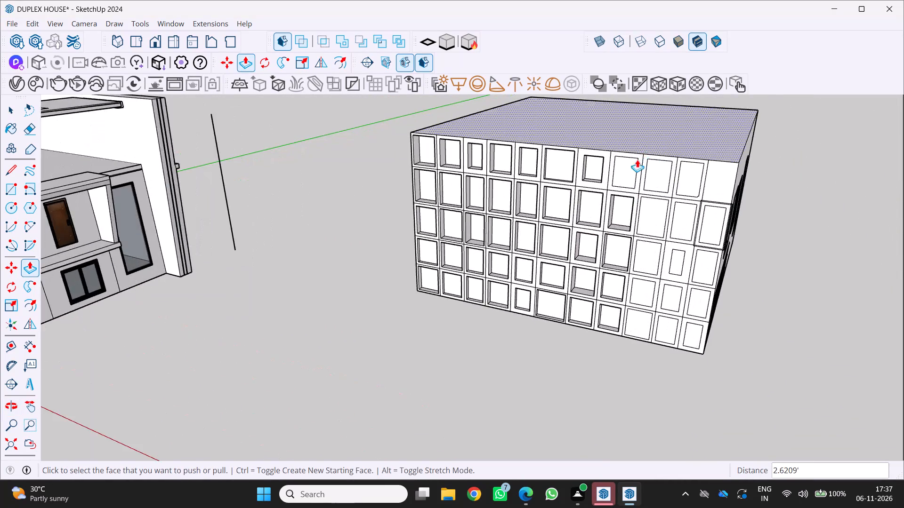
{"action": "scroll", "coordinate": [637, 159], "scroll_direction": "up", "scroll_amount": 3}
{"action": "left_click_drag", "start_coordinate": [628, 171], "coordinate": [628, 167]}
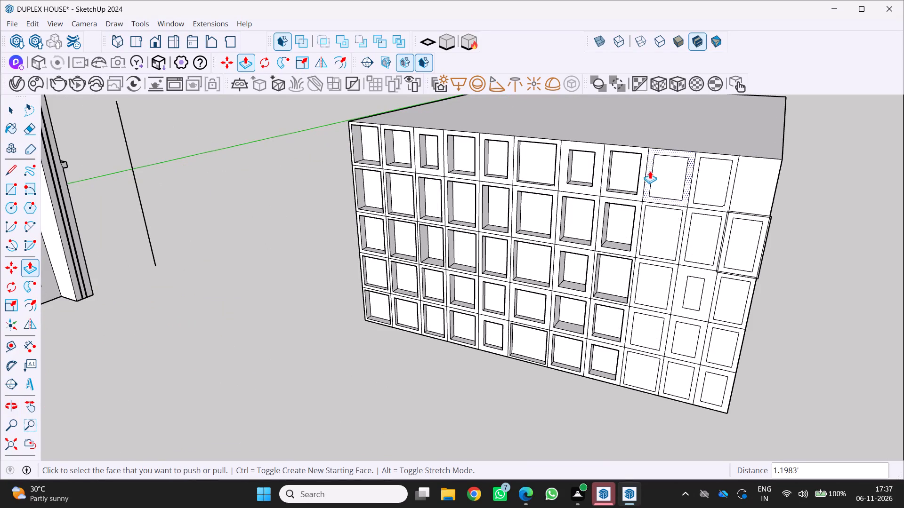
Recess all five ninth-column panels from top to bottom, with the second-row one about 1.27' and the bottom about 1.90' deep.
{"action": "left_click", "coordinate": [656, 168]}
{"action": "scroll", "coordinate": [636, 238], "scroll_direction": "up", "scroll_amount": 3}
{"action": "left_click_drag", "start_coordinate": [659, 243], "coordinate": [661, 234]}
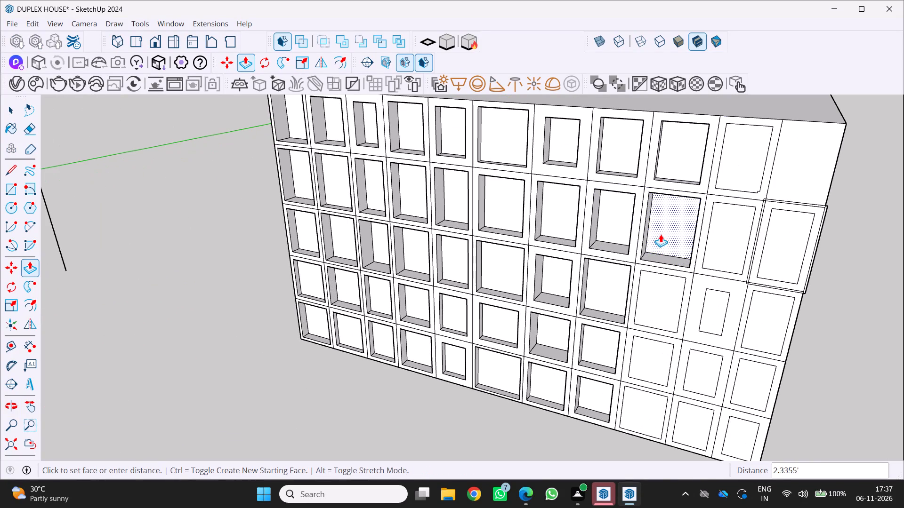
{"action": "left_click_drag", "start_coordinate": [661, 234], "coordinate": [661, 238]}
{"action": "middle_click_drag", "start_coordinate": [599, 317], "coordinate": [718, 280]}
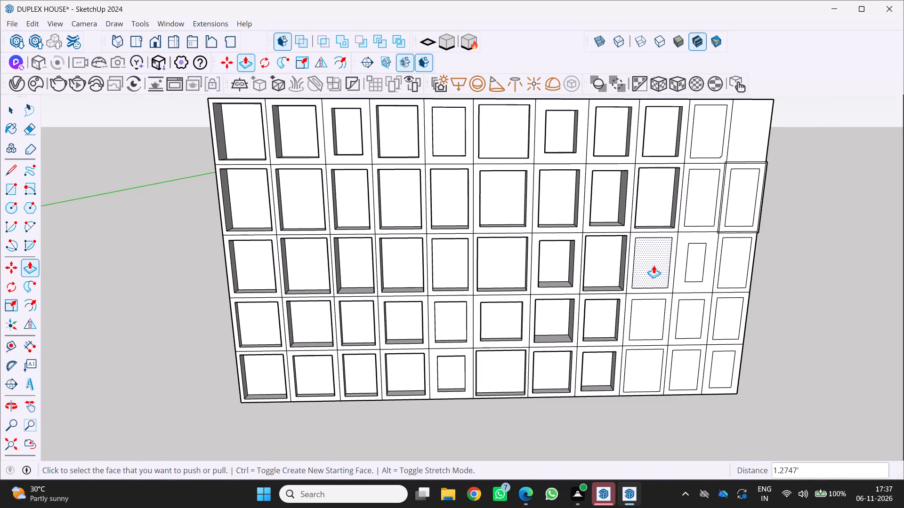
{"action": "left_click_drag", "start_coordinate": [654, 265], "coordinate": [650, 260]}
{"action": "middle_click_drag", "start_coordinate": [600, 350], "coordinate": [565, 291]}
{"action": "middle_click", "coordinate": [565, 291]}
{"action": "left_click_drag", "start_coordinate": [659, 314], "coordinate": [655, 307]}
{"action": "left_click_drag", "start_coordinate": [647, 377], "coordinate": [647, 372]}
Recess the bottom-row panel of the tenth column and adjust its depth.
{"action": "scroll", "coordinate": [654, 383], "scroll_direction": "down", "scroll_amount": 3}
{"action": "scroll", "coordinate": [730, 406], "scroll_direction": "up", "scroll_amount": 3}
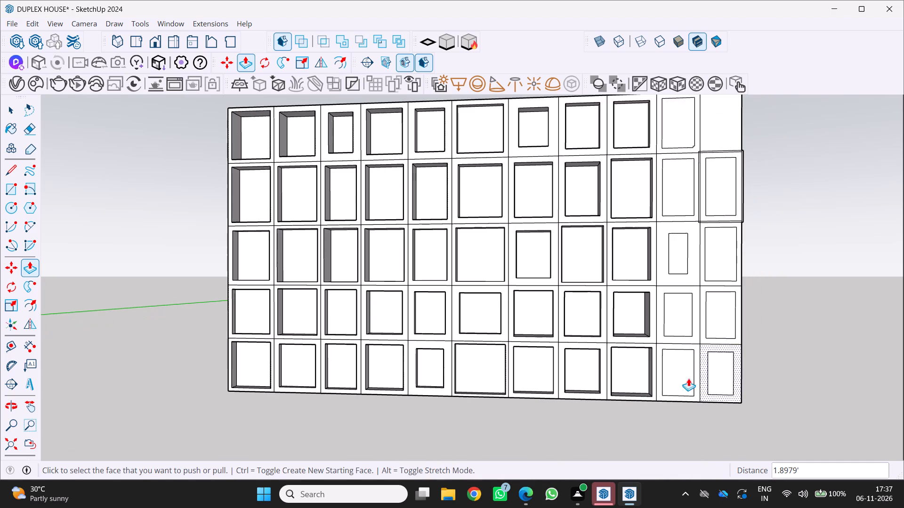
{"action": "left_click_drag", "start_coordinate": [685, 374], "coordinate": [680, 368]}
{"action": "left_click_drag", "start_coordinate": [669, 371], "coordinate": [672, 373]}
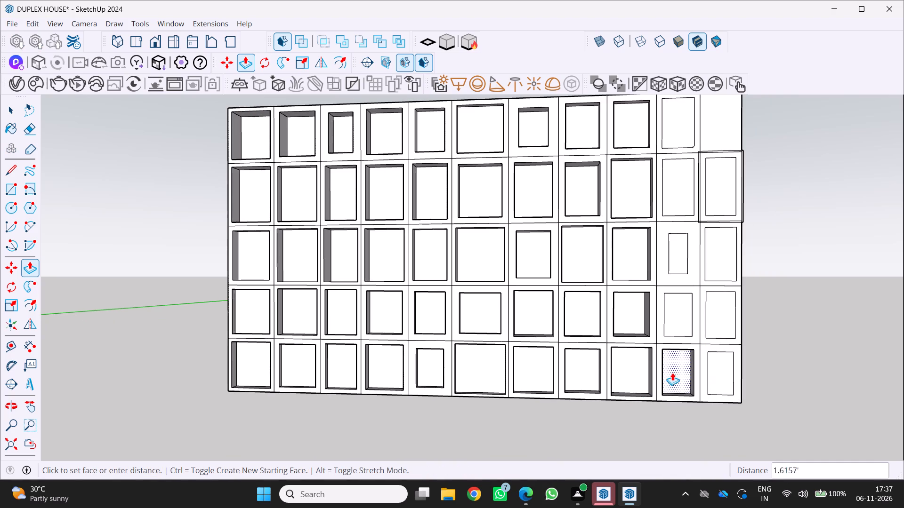
{"action": "left_click_drag", "start_coordinate": [672, 373], "coordinate": [673, 371]}
Recess the lowest three panels of the last column, from the bottom up, about 0.95', 1.23' and 0.49' deep.
{"action": "scroll", "coordinate": [744, 370], "scroll_direction": "up", "scroll_amount": 1}
{"action": "left_click", "coordinate": [716, 374]}
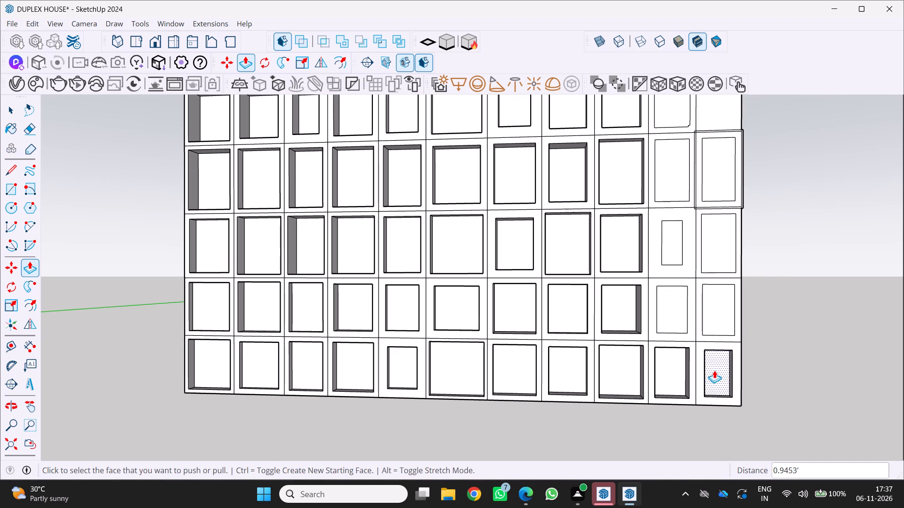
{"action": "left_click", "coordinate": [719, 297]}
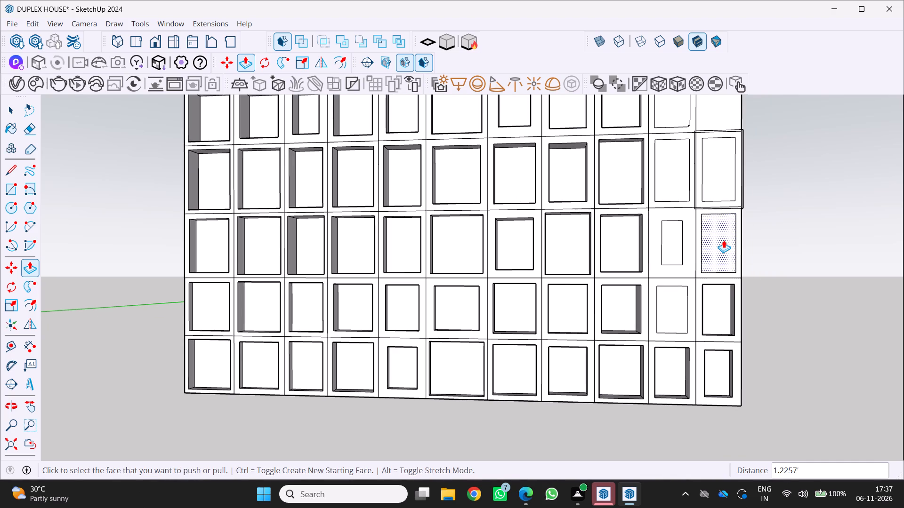
{"action": "left_click_drag", "start_coordinate": [724, 240], "coordinate": [719, 230]}
Recess the tenth column's small third-row panel about 0.85' and its fourth-row panel about 1.60'.
{"action": "middle_click_drag", "start_coordinate": [714, 232], "coordinate": [745, 286]}
{"action": "middle_click", "coordinate": [745, 286]}
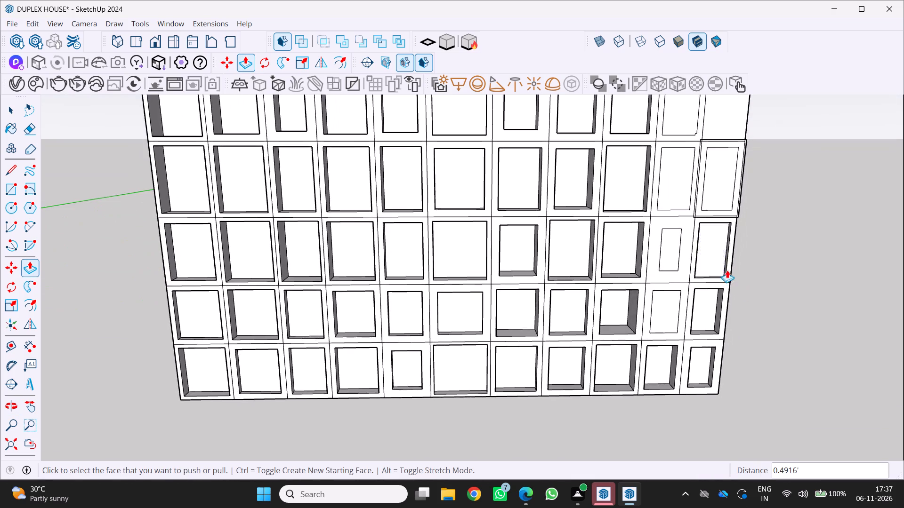
{"action": "scroll", "coordinate": [711, 261], "scroll_direction": "down", "scroll_amount": 4}
{"action": "scroll", "coordinate": [683, 237], "scroll_direction": "up", "scroll_amount": 14}
{"action": "left_click_drag", "start_coordinate": [635, 275], "coordinate": [633, 267]}
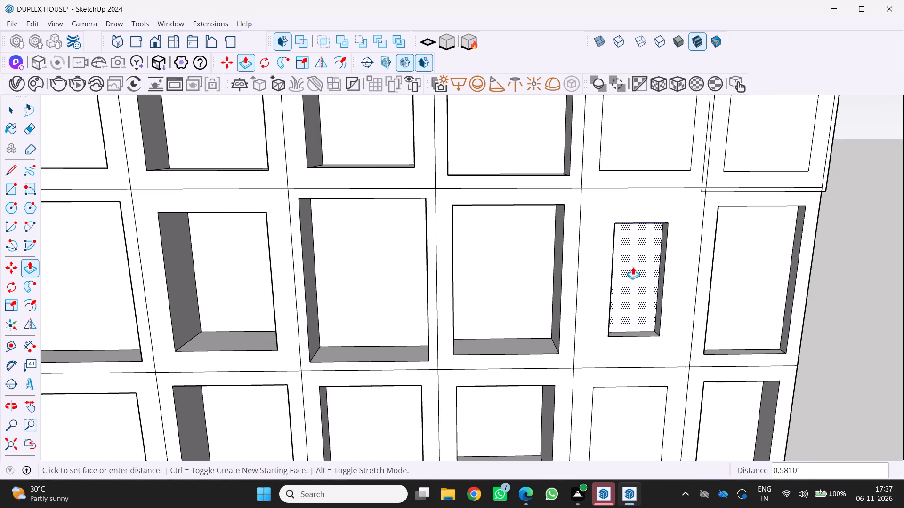
{"action": "left_click_drag", "start_coordinate": [633, 267], "coordinate": [632, 266]}
{"action": "scroll", "coordinate": [613, 384], "scroll_direction": "down", "scroll_amount": 5}
{"action": "scroll", "coordinate": [598, 311], "scroll_direction": "down", "scroll_amount": 5}
{"action": "scroll", "coordinate": [636, 421], "scroll_direction": "up", "scroll_amount": 4}
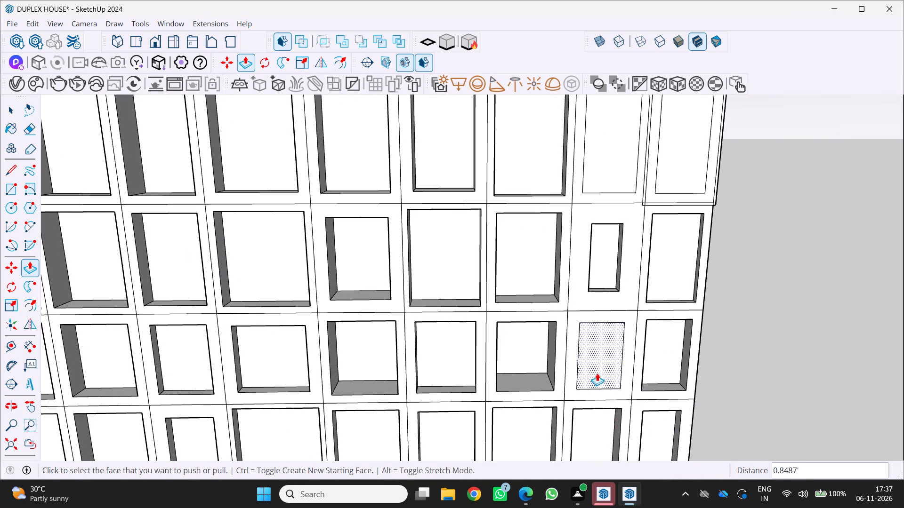
{"action": "left_click_drag", "start_coordinate": [597, 372], "coordinate": [594, 362]}
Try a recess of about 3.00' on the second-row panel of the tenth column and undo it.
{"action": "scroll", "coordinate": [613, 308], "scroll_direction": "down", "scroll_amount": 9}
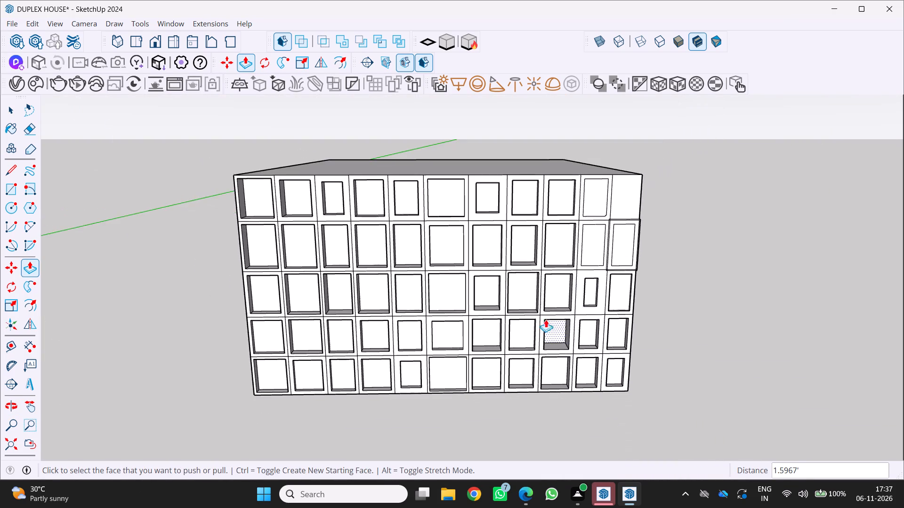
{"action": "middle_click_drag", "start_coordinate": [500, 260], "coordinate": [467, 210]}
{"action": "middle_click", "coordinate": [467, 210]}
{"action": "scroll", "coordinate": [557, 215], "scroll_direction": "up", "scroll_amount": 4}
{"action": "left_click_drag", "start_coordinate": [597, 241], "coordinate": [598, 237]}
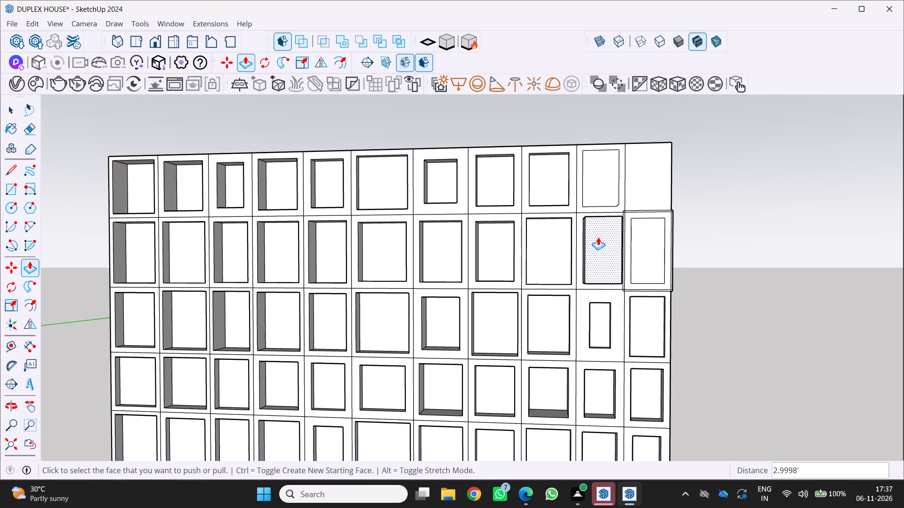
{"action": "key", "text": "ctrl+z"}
Recess the second-row panels of the last two columns, making the tenth-column one about 3.86' deep.
{"action": "left_click_drag", "start_coordinate": [602, 259], "coordinate": [597, 254]}
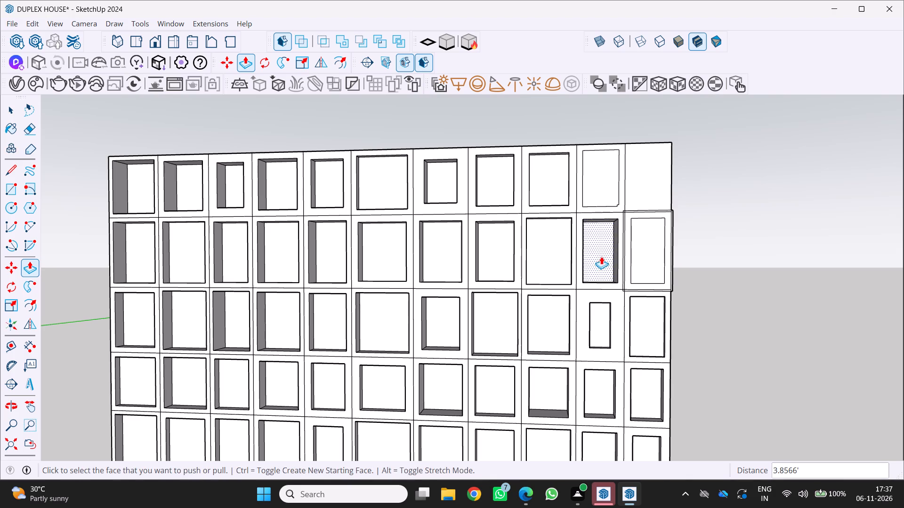
{"action": "left_click_drag", "start_coordinate": [646, 260], "coordinate": [643, 252]}
Push/Pull the plain, unframed corner panel at the end of the top row by about 0.45'.
{"action": "left_click", "coordinate": [639, 180]}
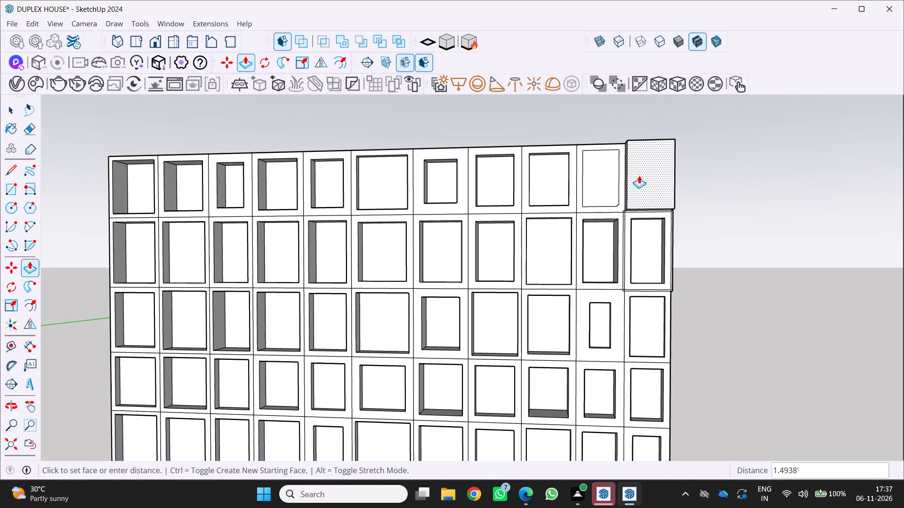
Recess the top-row panel of the tenth column about 0.87'.
{"action": "middle_click_drag", "start_coordinate": [580, 199], "coordinate": [492, 256]}
{"action": "middle_click", "coordinate": [492, 256]}
{"action": "scroll", "coordinate": [574, 178], "scroll_direction": "up", "scroll_amount": 2}
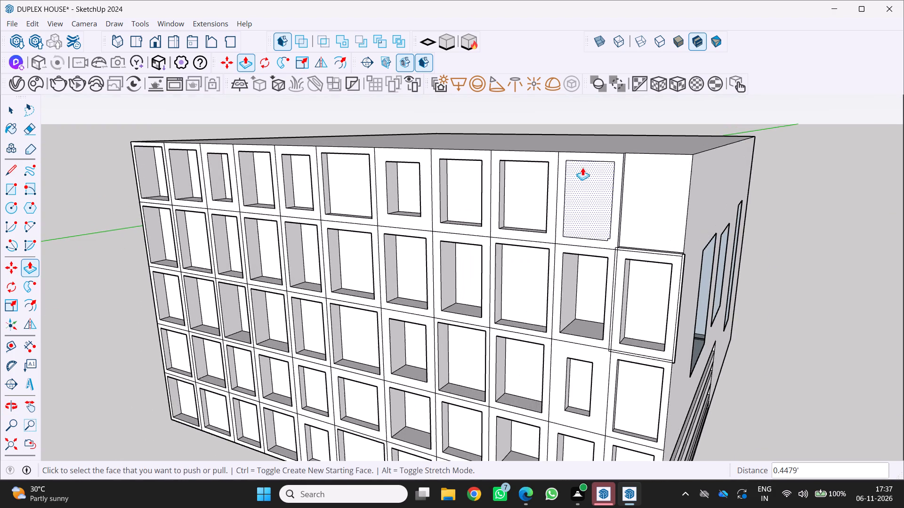
{"action": "middle_click_drag", "start_coordinate": [588, 168], "coordinate": [636, 182]}
{"action": "scroll", "coordinate": [588, 170], "scroll_direction": "up", "scroll_amount": 1}
{"action": "left_click", "coordinate": [628, 182]}
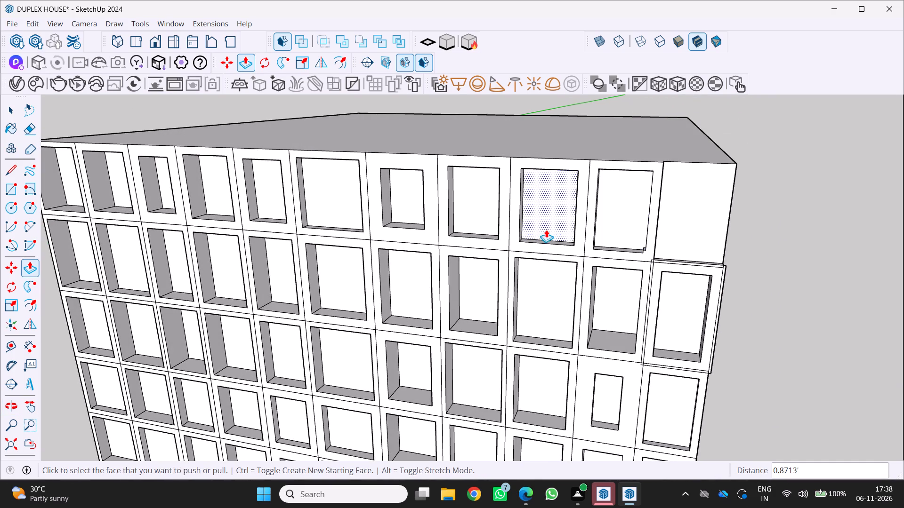
Examine the recessed window grid on the block's front face from several angles.
{"action": "middle_click_drag", "start_coordinate": [524, 247], "coordinate": [635, 247]}
{"action": "middle_click", "coordinate": [635, 247]}
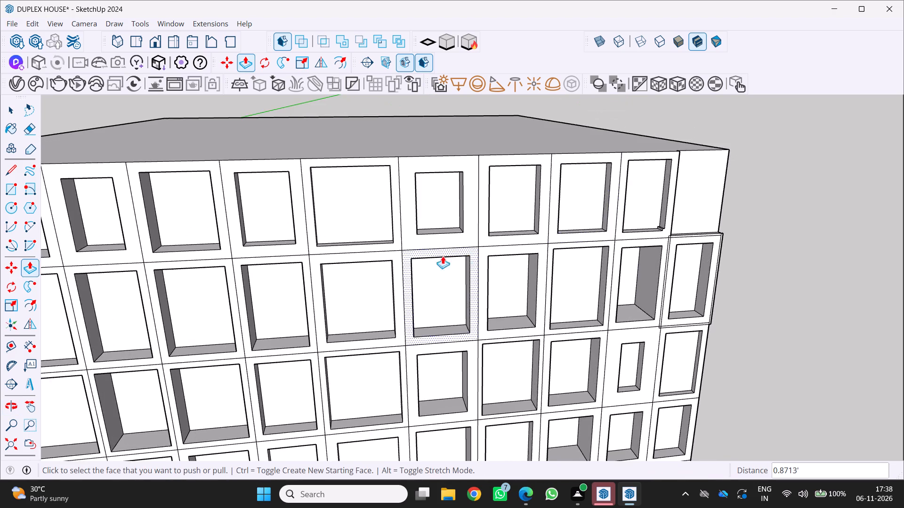
{"action": "scroll", "coordinate": [417, 262], "scroll_direction": "down", "scroll_amount": 4}
{"action": "middle_click_drag", "start_coordinate": [368, 288], "coordinate": [519, 233]}
{"action": "scroll", "coordinate": [519, 238], "scroll_direction": "down", "scroll_amount": 2}
{"action": "scroll", "coordinate": [346, 297], "scroll_direction": "down", "scroll_amount": 4}
{"action": "middle_click_drag", "start_coordinate": [339, 304], "coordinate": [326, 307]}
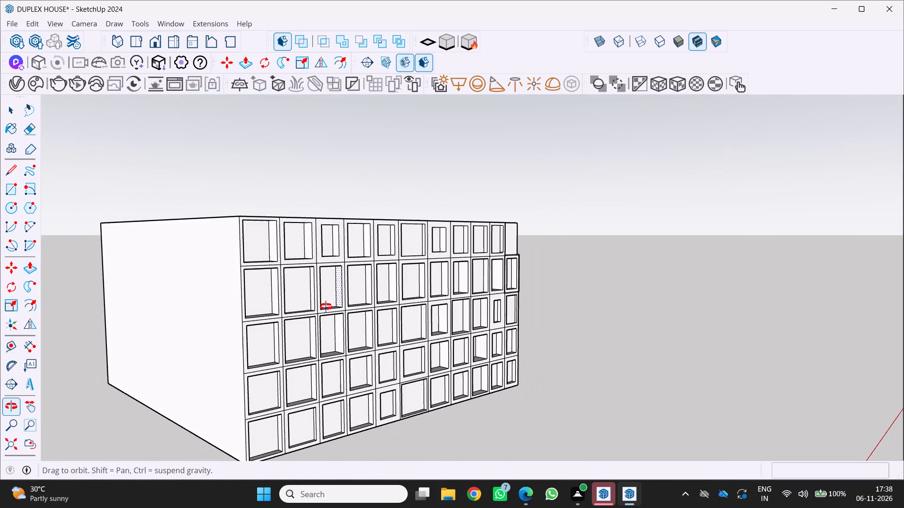
{"action": "middle_click_drag", "start_coordinate": [326, 307], "coordinate": [206, 314]}
{"action": "scroll", "coordinate": [208, 319], "scroll_direction": "up", "scroll_amount": 4}
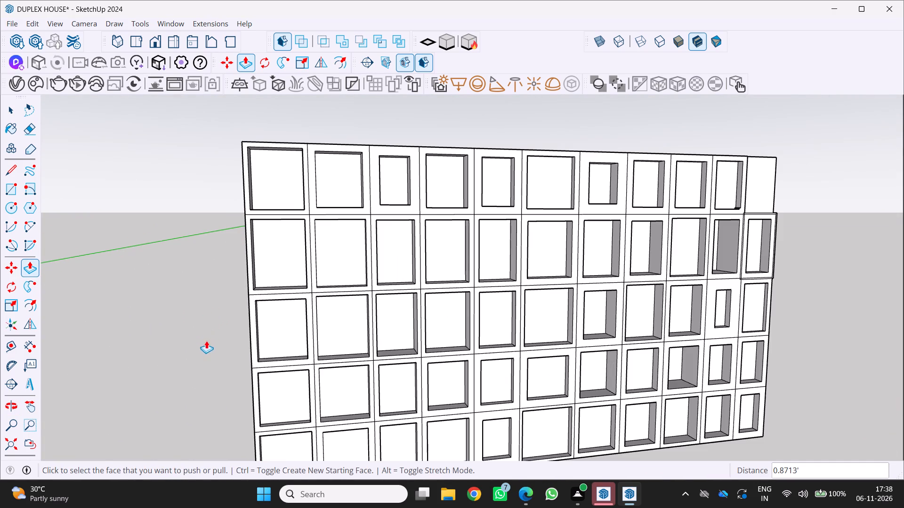
Erase the thin grid lines meeting between the second and third rows of recessed windows, from the second column to the sixth.
{"action": "key", "text": "e"}
{"action": "left_click", "coordinate": [371, 294]}
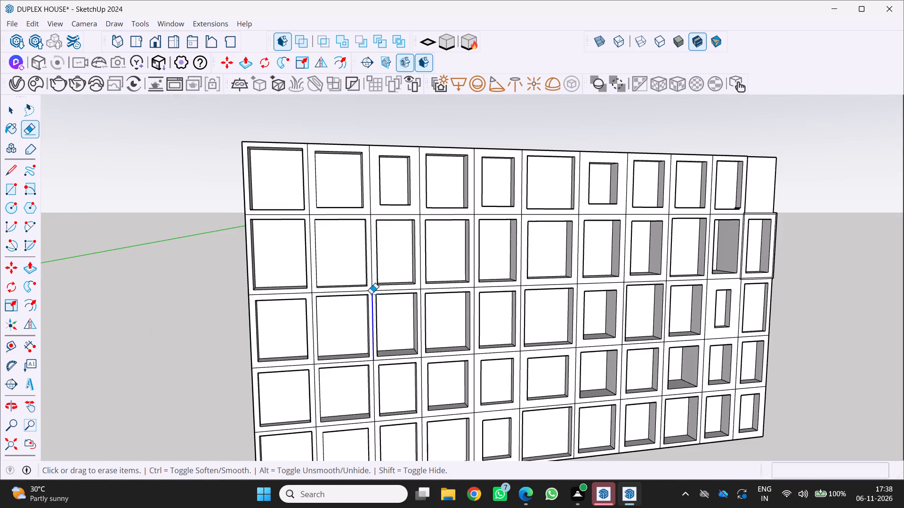
{"action": "left_click", "coordinate": [373, 289]}
{"action": "left_click", "coordinate": [372, 292]}
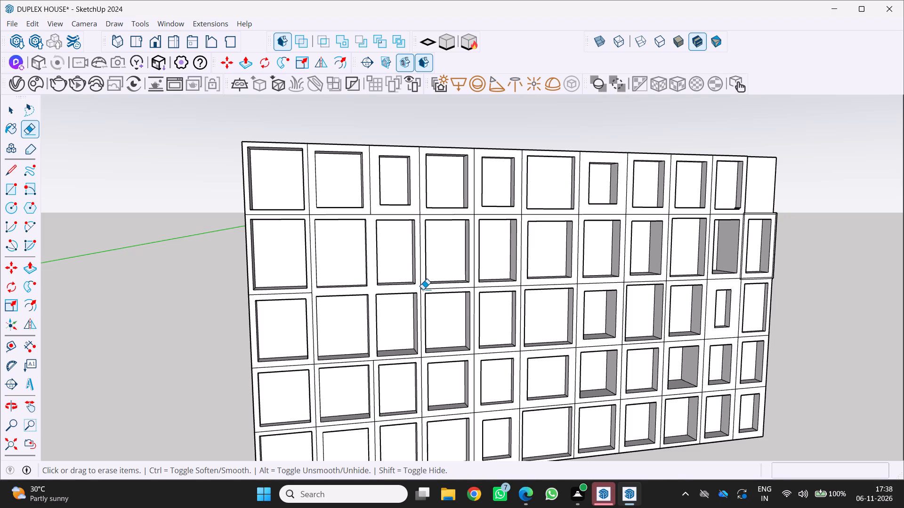
{"action": "left_click_drag", "start_coordinate": [423, 289], "coordinate": [428, 287]}
{"action": "left_click_drag", "start_coordinate": [418, 290], "coordinate": [427, 290]}
{"action": "left_click_drag", "start_coordinate": [476, 289], "coordinate": [480, 287]}
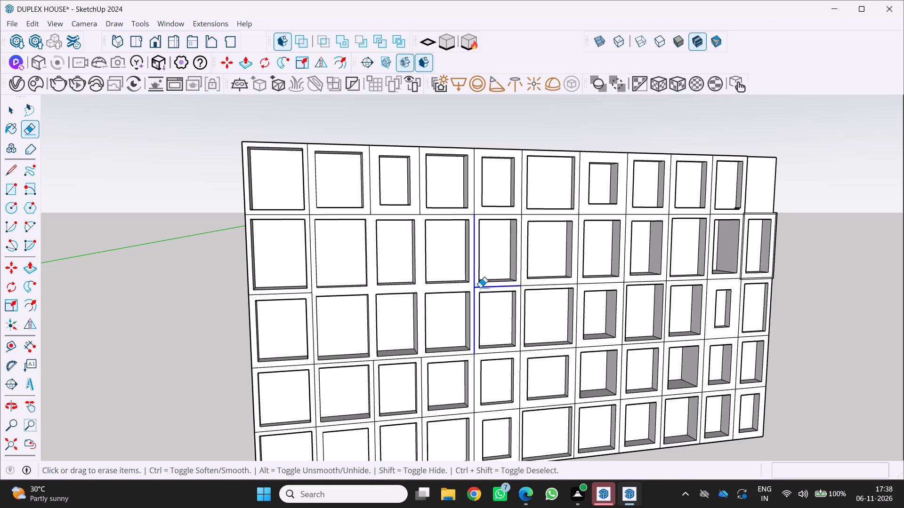
{"action": "left_click_drag", "start_coordinate": [480, 287], "coordinate": [539, 287]}
{"action": "left_click_drag", "start_coordinate": [522, 286], "coordinate": [566, 281]}
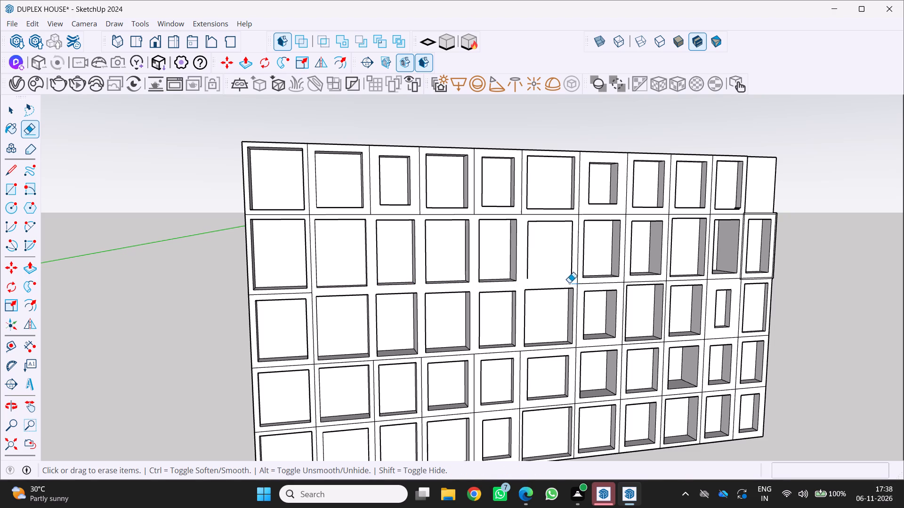
{"action": "key", "text": "ctrl+z"}
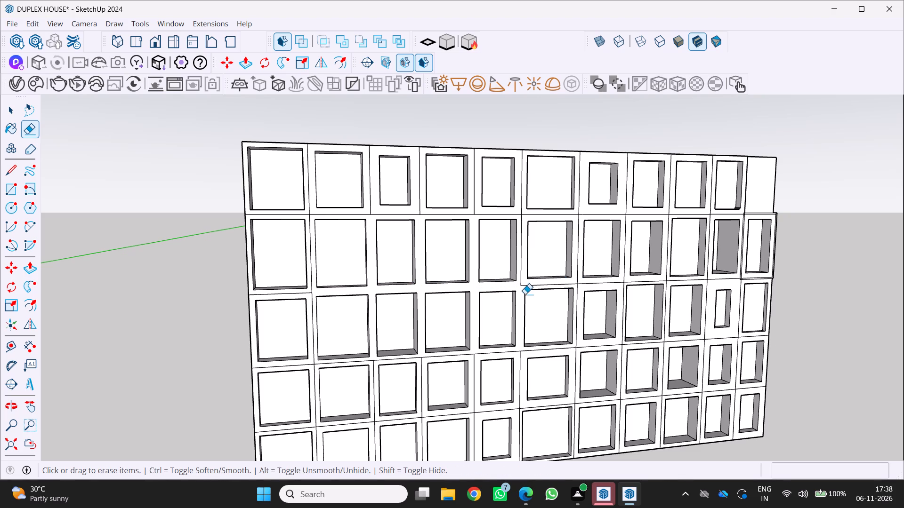
{"action": "left_click", "coordinate": [521, 284]}
Erase the remaining grid lines meeting between the second and third rows, from the sixth column to the last.
{"action": "scroll", "coordinate": [584, 318], "scroll_direction": "up", "scroll_amount": 2}
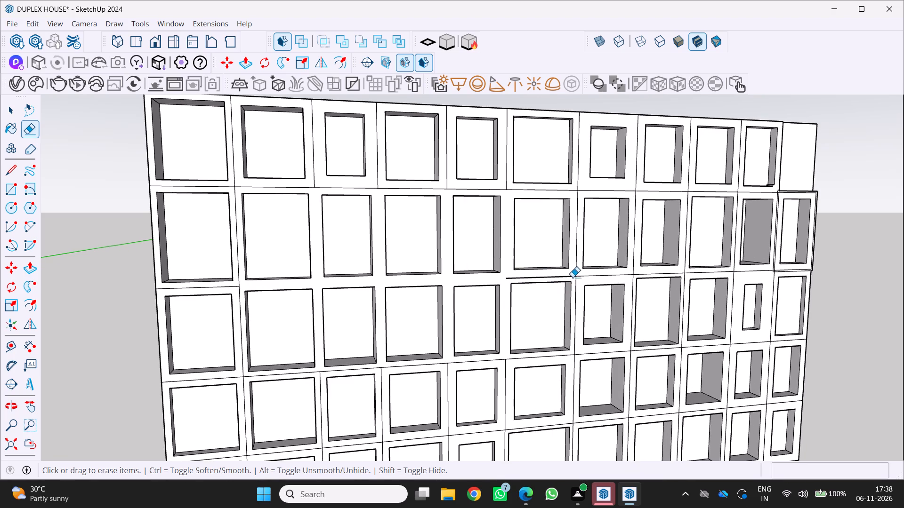
{"action": "left_click_drag", "start_coordinate": [574, 277], "coordinate": [580, 277]}
{"action": "left_click_drag", "start_coordinate": [634, 274], "coordinate": [644, 276]}
{"action": "left_click_drag", "start_coordinate": [682, 269], "coordinate": [715, 275]}
{"action": "left_click_drag", "start_coordinate": [735, 270], "coordinate": [743, 272]}
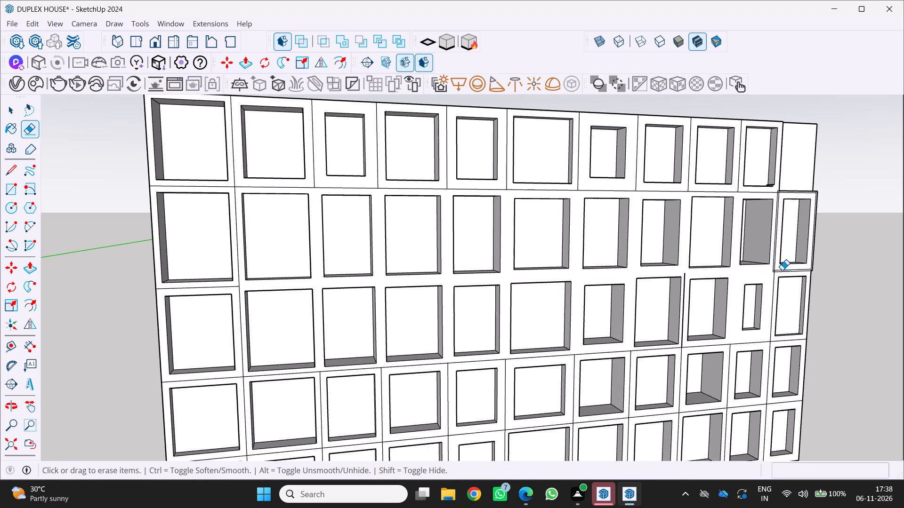
{"action": "left_click_drag", "start_coordinate": [772, 273], "coordinate": [783, 274]}
{"action": "left_click_drag", "start_coordinate": [776, 270], "coordinate": [780, 269]}
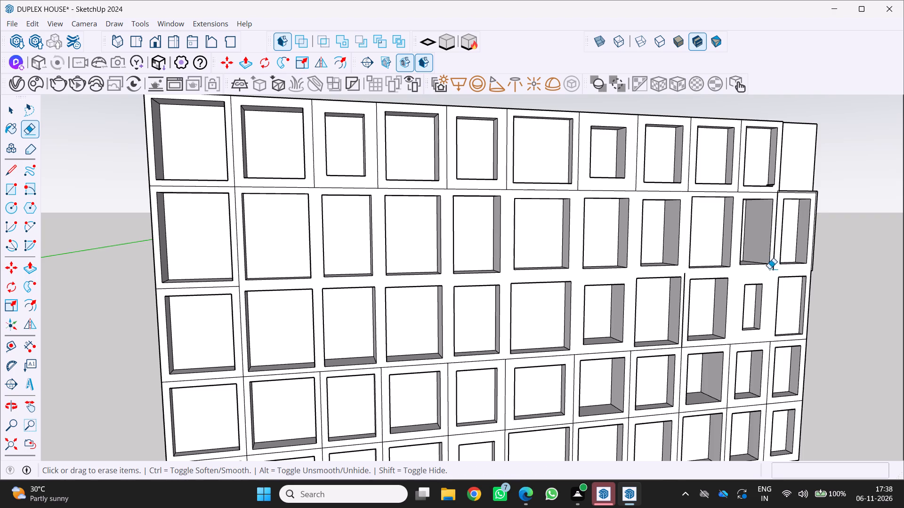
Erase the grid lines between the top and second rows and the top row's dividers, from the tenth column back to the third.
{"action": "left_click_drag", "start_coordinate": [775, 195], "coordinate": [787, 195]}
{"action": "left_click", "coordinate": [774, 194]}
{"action": "left_click_drag", "start_coordinate": [731, 192], "coordinate": [742, 191]}
{"action": "left_click_drag", "start_coordinate": [679, 190], "coordinate": [704, 193]}
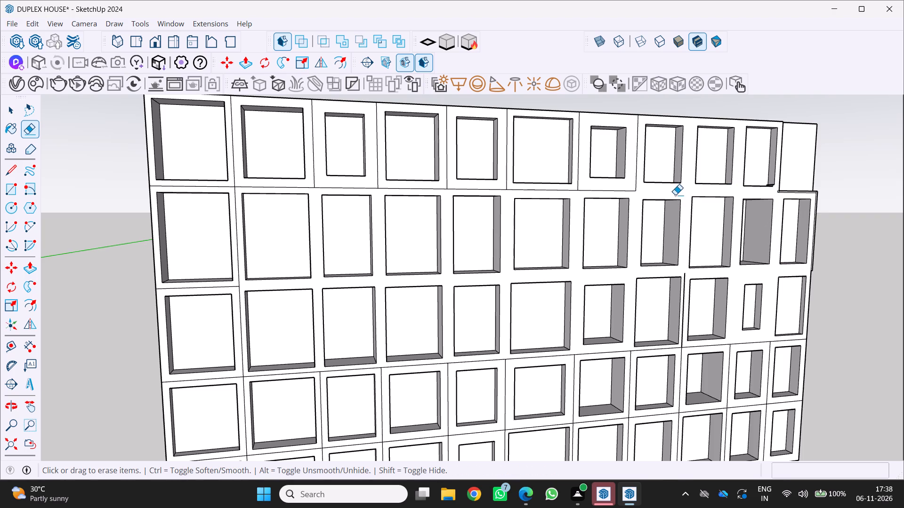
{"action": "left_click_drag", "start_coordinate": [630, 193], "coordinate": [659, 187]}
{"action": "left_click_drag", "start_coordinate": [579, 190], "coordinate": [566, 190]}
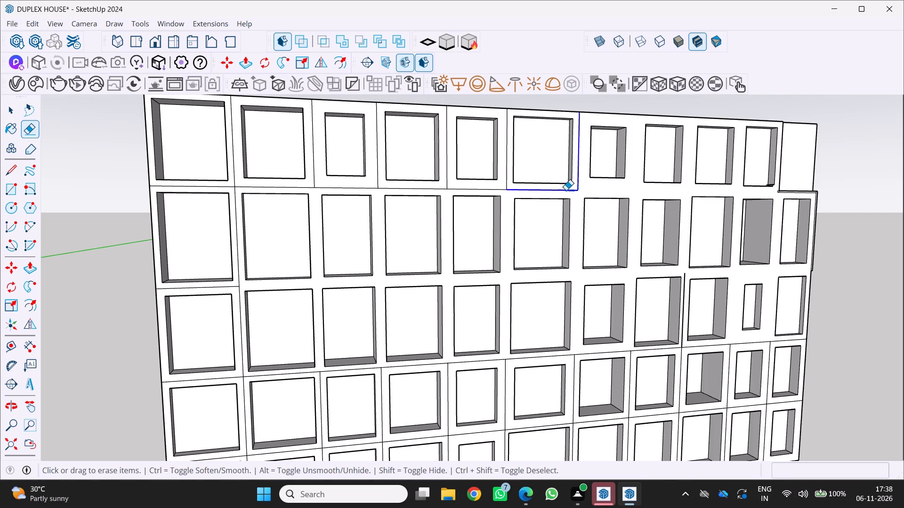
{"action": "left_click_drag", "start_coordinate": [566, 190], "coordinate": [557, 190]}
{"action": "left_click_drag", "start_coordinate": [502, 189], "coordinate": [512, 185]}
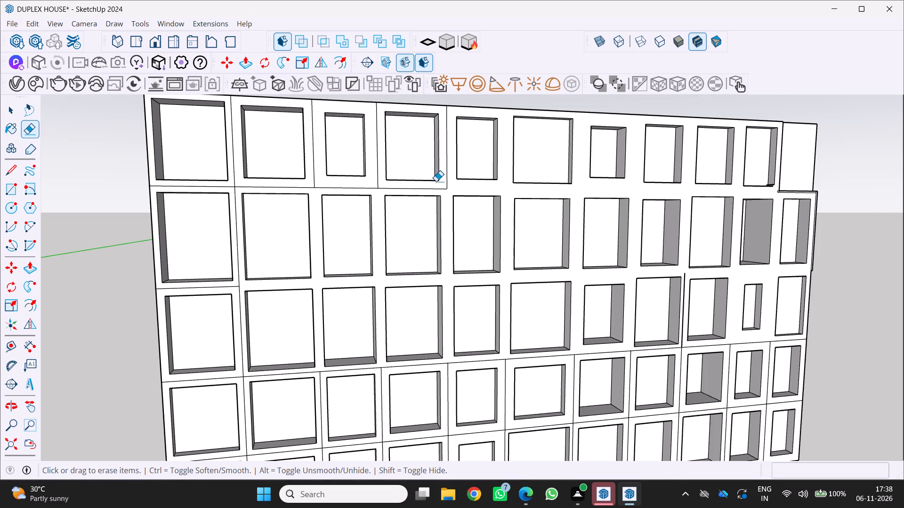
{"action": "left_click", "coordinate": [449, 188]}
{"action": "left_click_drag", "start_coordinate": [449, 188], "coordinate": [433, 186]}
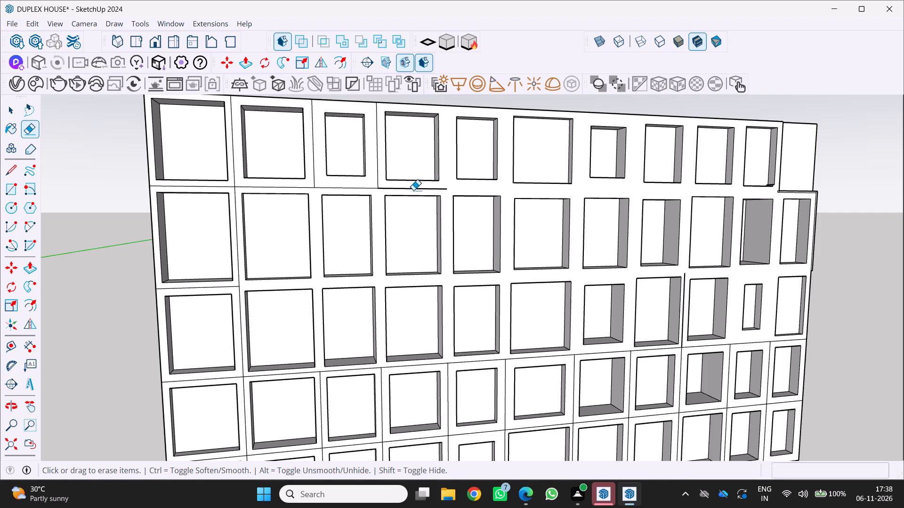
{"action": "left_click_drag", "start_coordinate": [418, 189], "coordinate": [431, 189]}
{"action": "left_click_drag", "start_coordinate": [375, 185], "coordinate": [376, 193]}
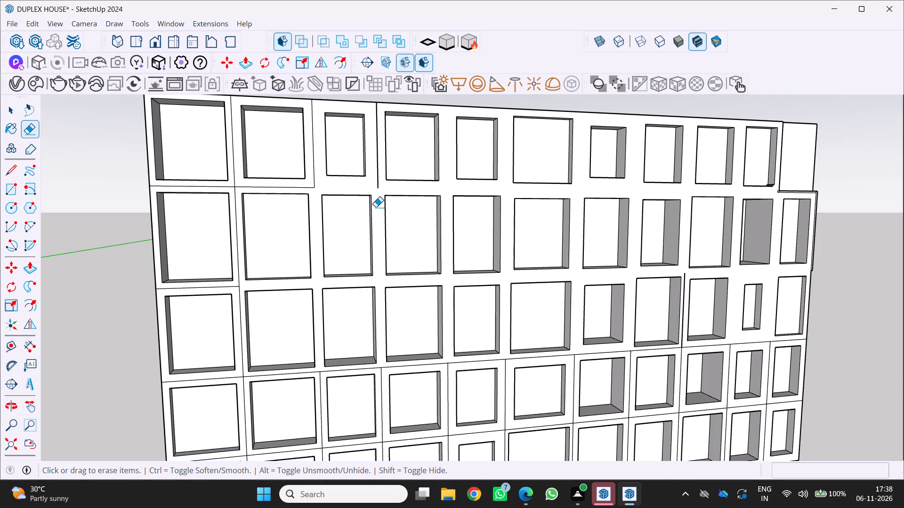
{"action": "left_click", "coordinate": [379, 181]}
Erase the leftover grid lines around the first two columns of windows in the top two rows.
{"action": "middle_click_drag", "start_coordinate": [301, 212], "coordinate": [584, 271]}
{"action": "scroll", "coordinate": [449, 249], "scroll_direction": "down", "scroll_amount": 4}
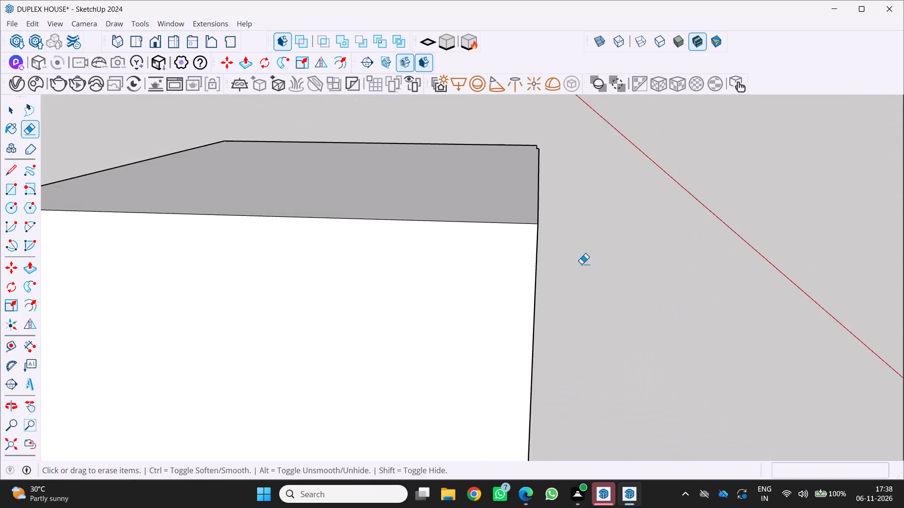
{"action": "scroll", "coordinate": [572, 264], "scroll_direction": "down", "scroll_amount": 2}
{"action": "middle_click_drag", "start_coordinate": [559, 269], "coordinate": [396, 246]}
{"action": "scroll", "coordinate": [409, 282], "scroll_direction": "up", "scroll_amount": 3}
{"action": "middle_click_drag", "start_coordinate": [395, 288], "coordinate": [233, 297]}
{"action": "scroll", "coordinate": [304, 222], "scroll_direction": "up", "scroll_amount": 3}
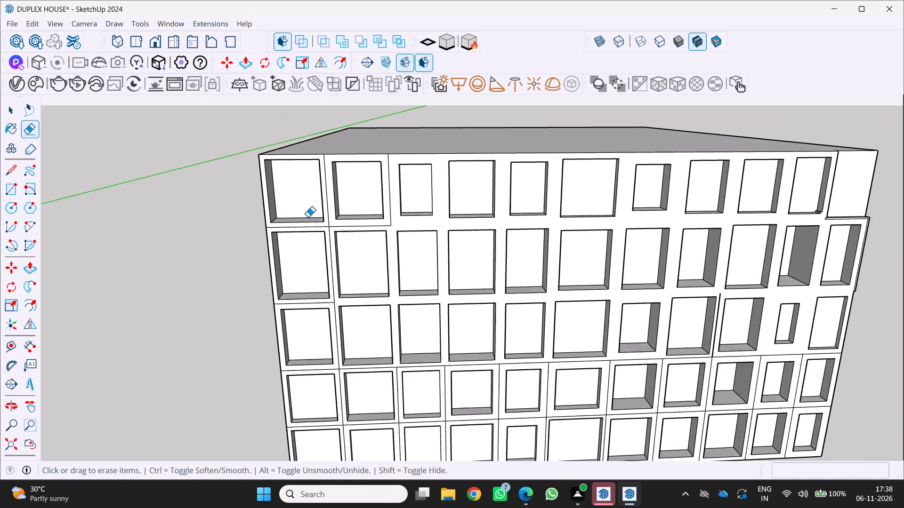
{"action": "scroll", "coordinate": [308, 217], "scroll_direction": "up", "scroll_amount": 4}
{"action": "left_click", "coordinate": [336, 218]}
{"action": "left_click", "coordinate": [327, 220]}
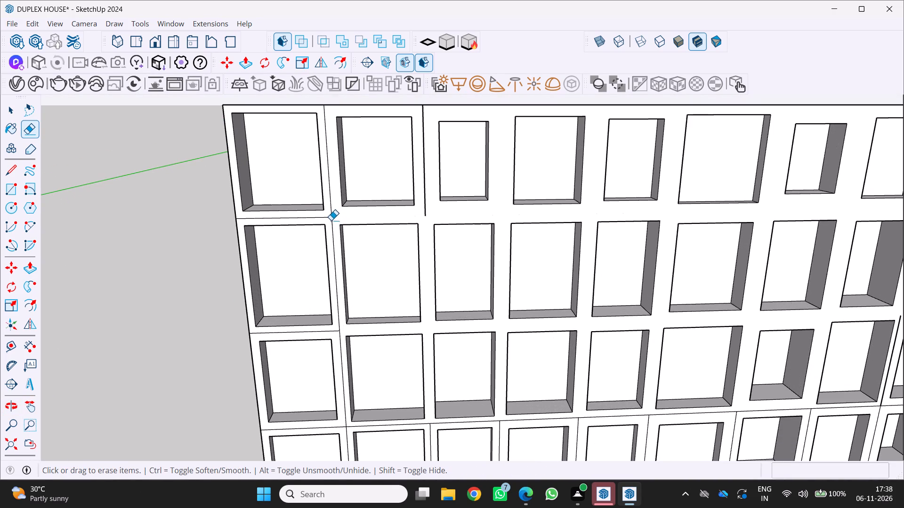
{"action": "left_click", "coordinate": [331, 220]}
{"action": "left_click", "coordinate": [332, 219]}
{"action": "left_click", "coordinate": [425, 207]}
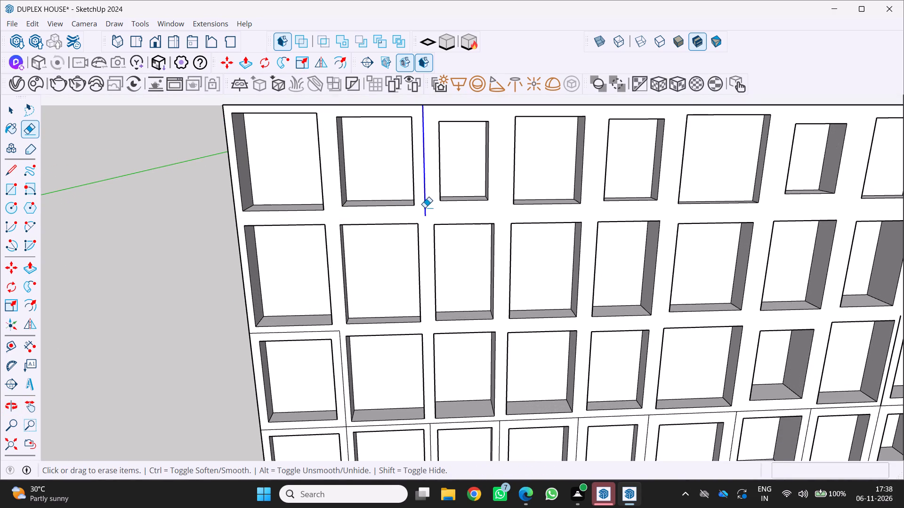
Erase the grid lines around the first two columns in the bottom two rows and the first-column divider in the third row.
{"action": "scroll", "coordinate": [405, 239], "scroll_direction": "down", "scroll_amount": 4}
{"action": "scroll", "coordinate": [375, 286], "scroll_direction": "down", "scroll_amount": 4}
{"action": "scroll", "coordinate": [333, 432], "scroll_direction": "up", "scroll_amount": 3}
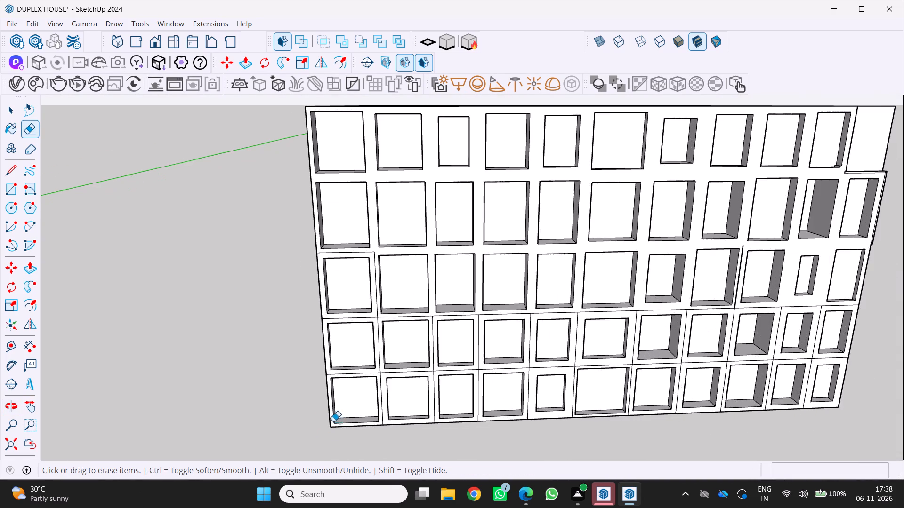
{"action": "scroll", "coordinate": [333, 421], "scroll_direction": "up", "scroll_amount": 3}
{"action": "left_click_drag", "start_coordinate": [397, 358], "coordinate": [404, 357]}
{"action": "left_click", "coordinate": [394, 354]}
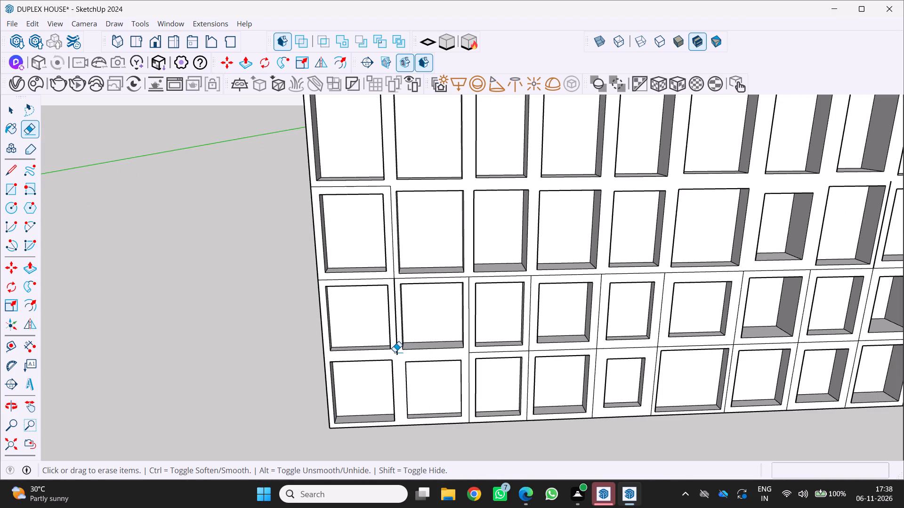
{"action": "left_click", "coordinate": [395, 279]}
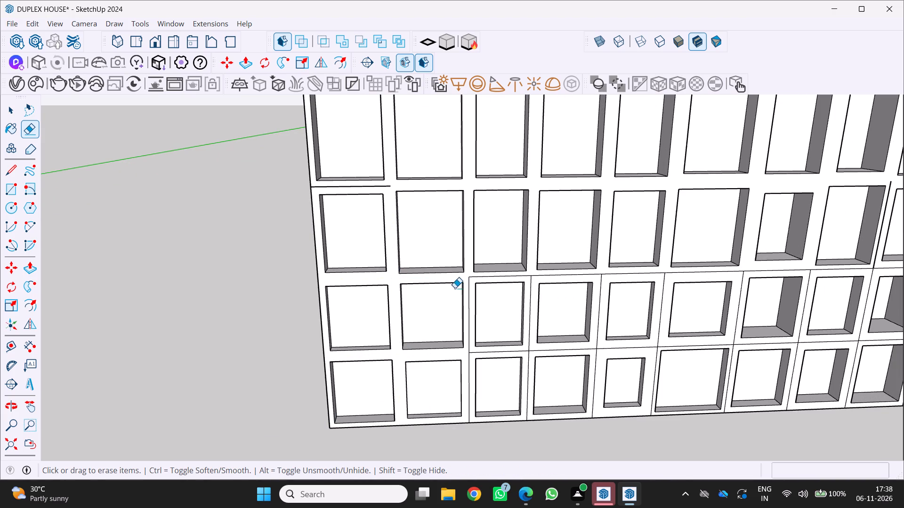
Erase the grid lines around the third and fourth columns of windows in the bottom two rows.
{"action": "left_click", "coordinate": [470, 277]}
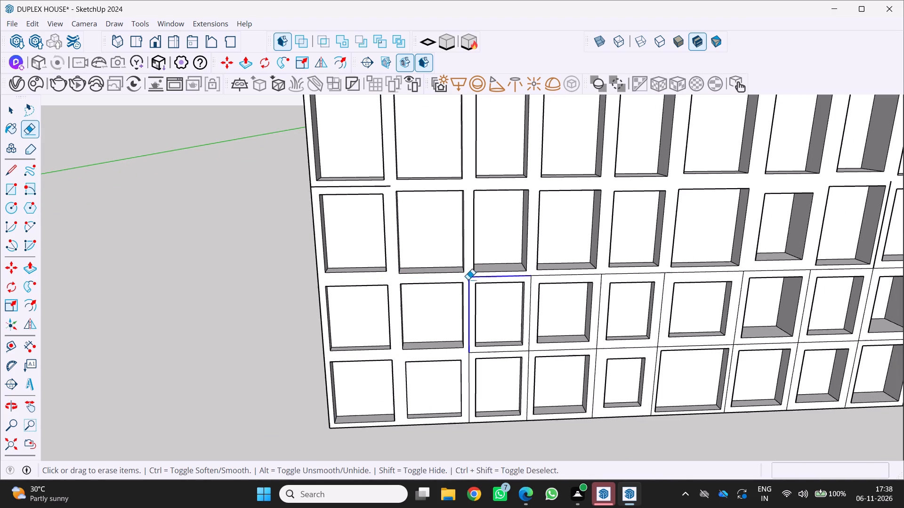
{"action": "left_click", "coordinate": [529, 354]}
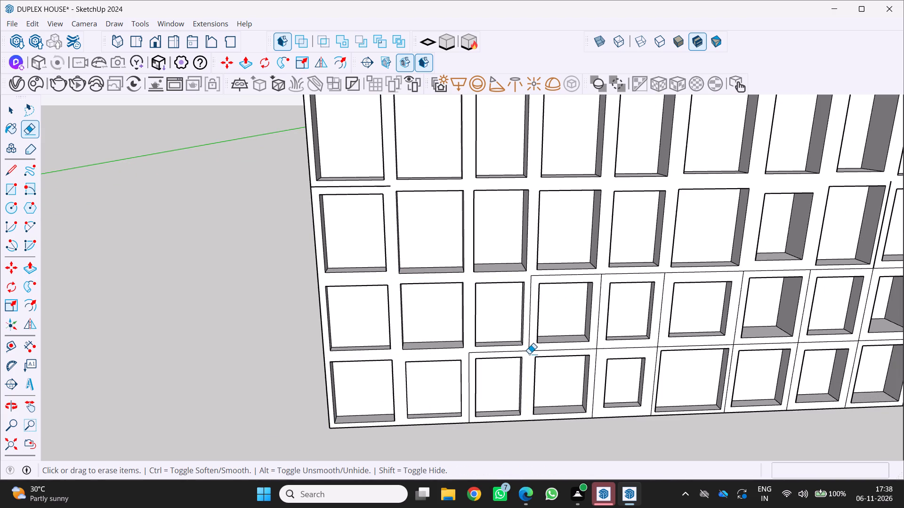
{"action": "left_click", "coordinate": [472, 353]}
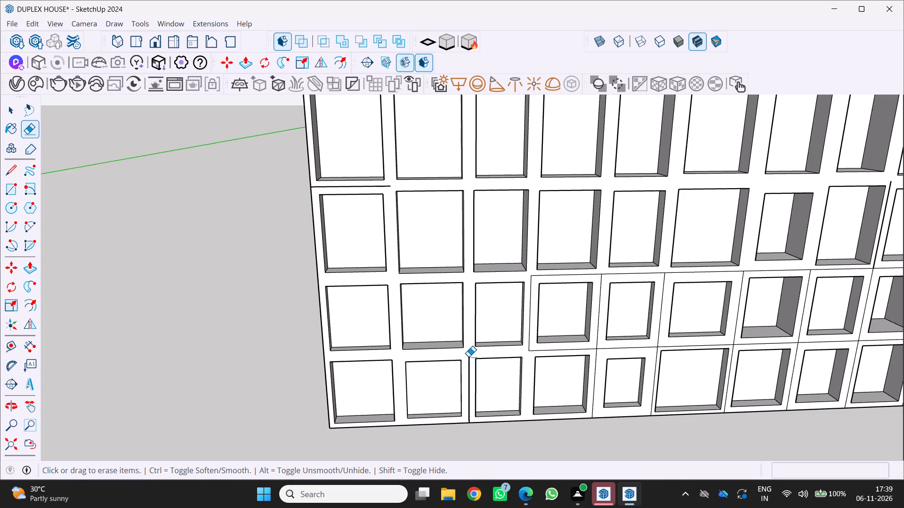
{"action": "left_click", "coordinate": [468, 357]}
{"action": "left_click", "coordinate": [531, 351]}
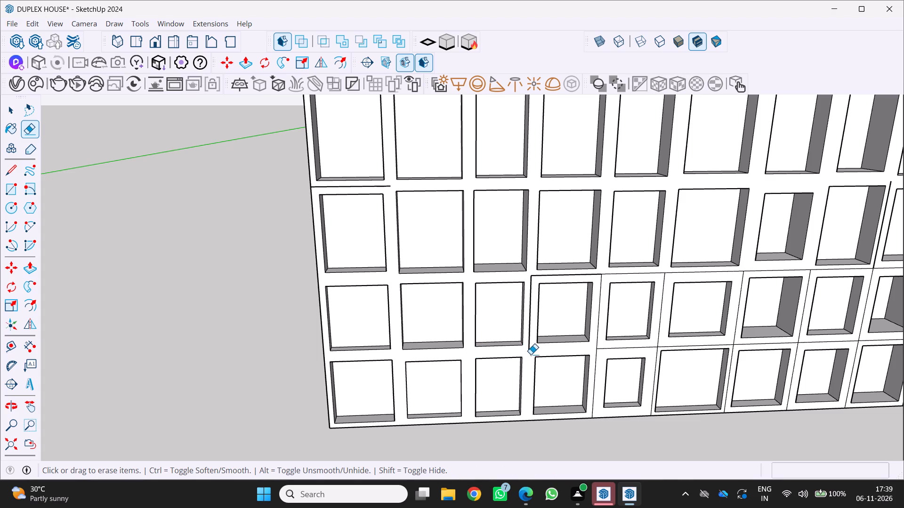
{"action": "left_click", "coordinate": [531, 278]}
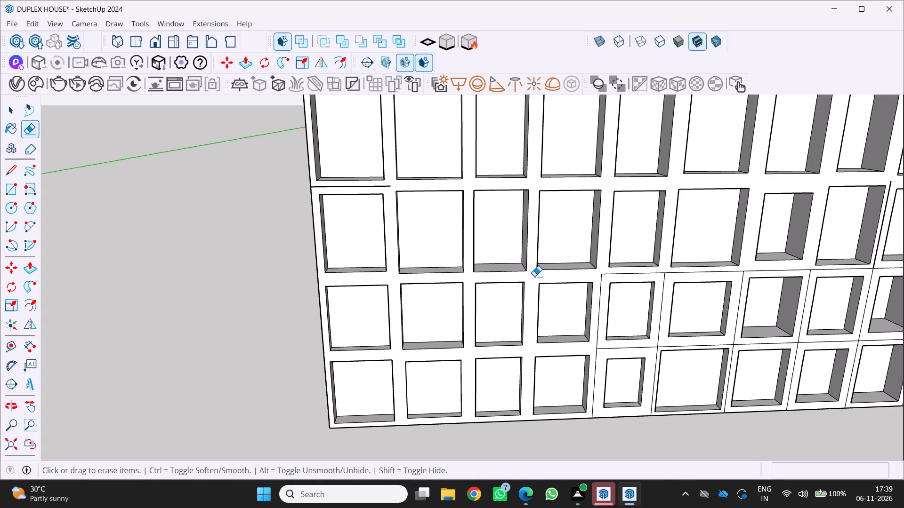
Erase the grid lines around the fifth and sixth columns and the start of the seventh in the bottom two rows.
{"action": "left_click", "coordinate": [606, 278]}
{"action": "left_click_drag", "start_coordinate": [600, 277], "coordinate": [606, 278]}
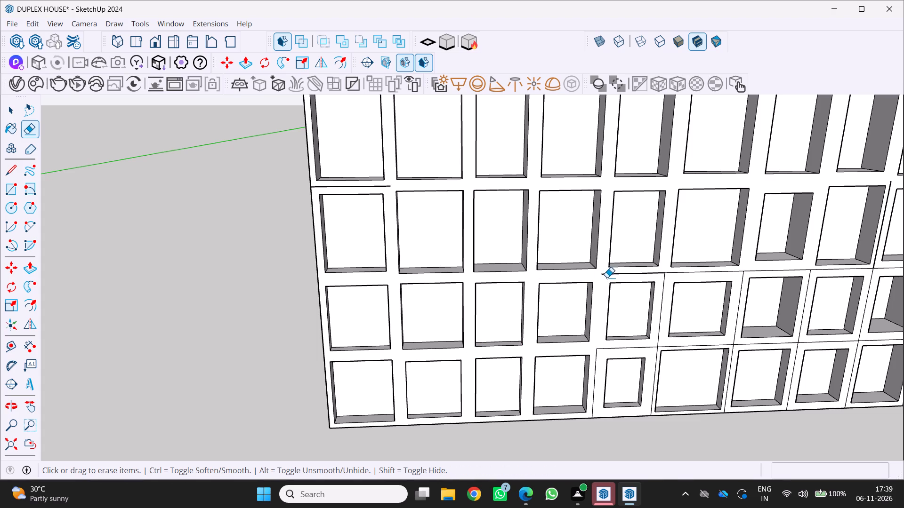
{"action": "left_click_drag", "start_coordinate": [606, 276], "coordinate": [598, 274]}
{"action": "left_click_drag", "start_coordinate": [597, 353], "coordinate": [602, 347]}
{"action": "left_click", "coordinate": [659, 347]}
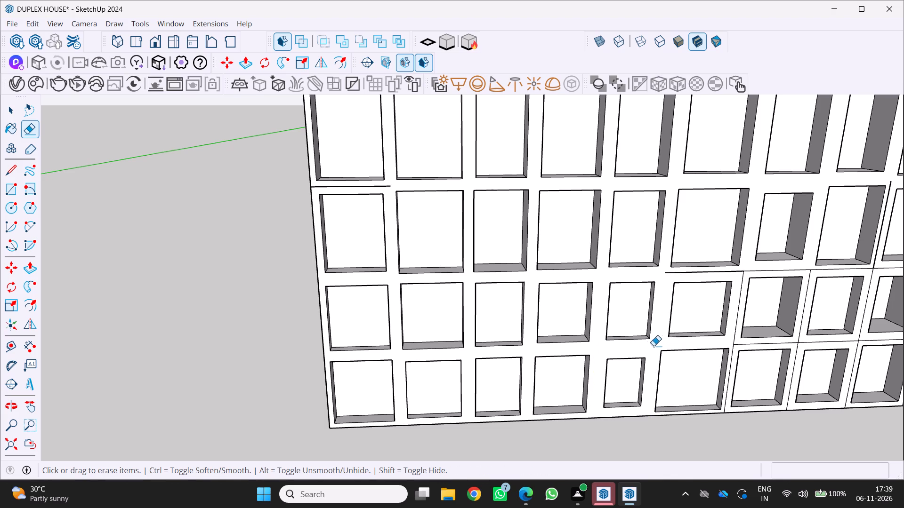
{"action": "left_click", "coordinate": [673, 273]}
{"action": "left_click_drag", "start_coordinate": [744, 277], "coordinate": [748, 271]}
{"action": "left_click", "coordinate": [734, 346]}
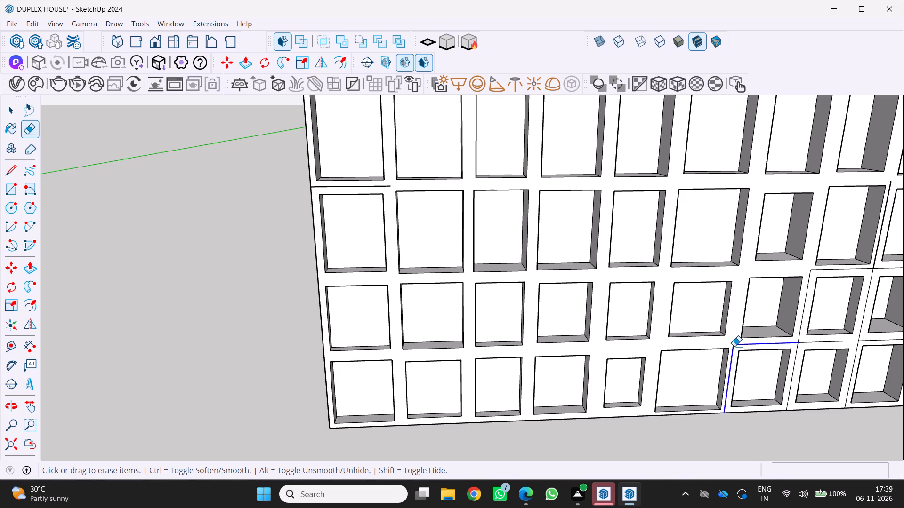
Examine the block's window facade and side wall alongside the duplex house from several angles and distances.
{"action": "scroll", "coordinate": [726, 361], "scroll_direction": "down", "scroll_amount": 4}
{"action": "middle_click_drag", "start_coordinate": [700, 380], "coordinate": [587, 339]}
{"action": "scroll", "coordinate": [592, 341], "scroll_direction": "down", "scroll_amount": 8}
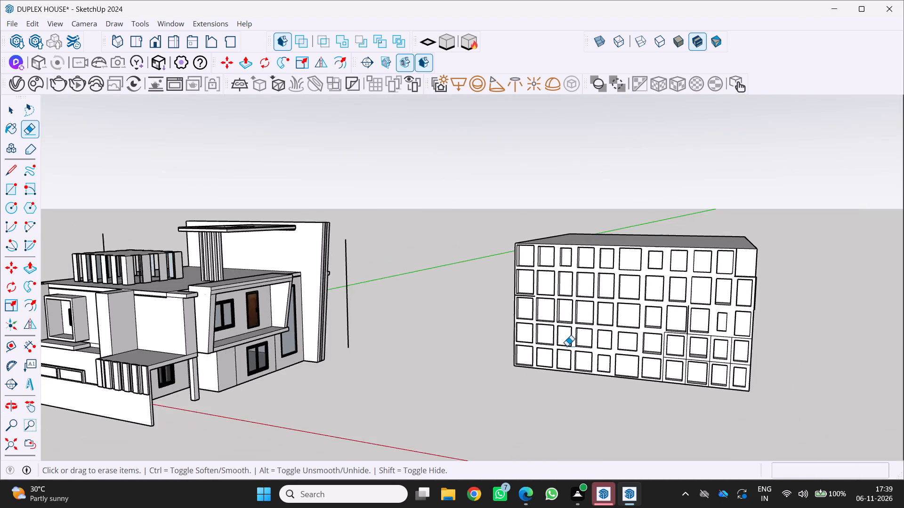
{"action": "scroll", "coordinate": [567, 346], "scroll_direction": "down", "scroll_amount": 3}
{"action": "middle_click_drag", "start_coordinate": [565, 355], "coordinate": [544, 392]}
{"action": "scroll", "coordinate": [612, 375], "scroll_direction": "up", "scroll_amount": 1}
{"action": "middle_click_drag", "start_coordinate": [609, 369], "coordinate": [495, 331]}
{"action": "scroll", "coordinate": [495, 331], "scroll_direction": "down", "scroll_amount": 5}
{"action": "middle_click_drag", "start_coordinate": [483, 338], "coordinate": [484, 340]}
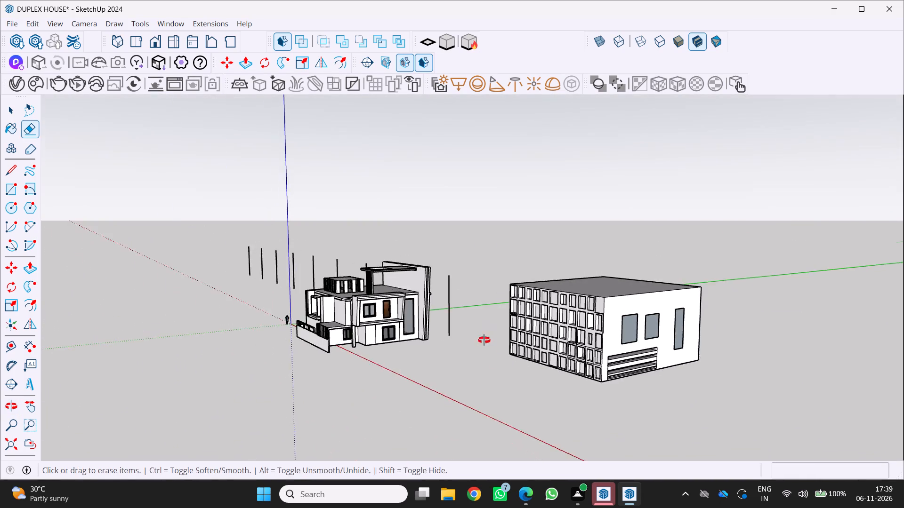
Erase most of the stray vertical lines standing in a row beyond the duplex house, starting from the far end.
{"action": "middle_click_drag", "start_coordinate": [484, 340], "coordinate": [576, 385]}
{"action": "middle_click_drag", "start_coordinate": [530, 380], "coordinate": [645, 380]}
{"action": "scroll", "coordinate": [655, 380], "scroll_direction": "down", "scroll_amount": 6}
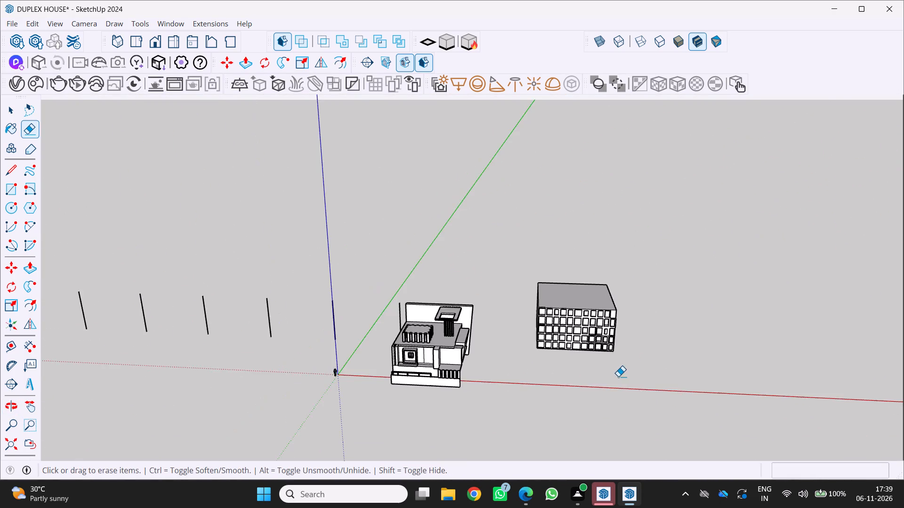
{"action": "middle_click_drag", "start_coordinate": [613, 378], "coordinate": [504, 404]}
{"action": "middle_click", "coordinate": [503, 404]}
{"action": "scroll", "coordinate": [503, 404], "scroll_direction": "down", "scroll_amount": 6}
{"action": "scroll", "coordinate": [167, 332], "scroll_direction": "up", "scroll_amount": 3}
{"action": "middle_click_drag", "start_coordinate": [189, 295], "coordinate": [339, 309]}
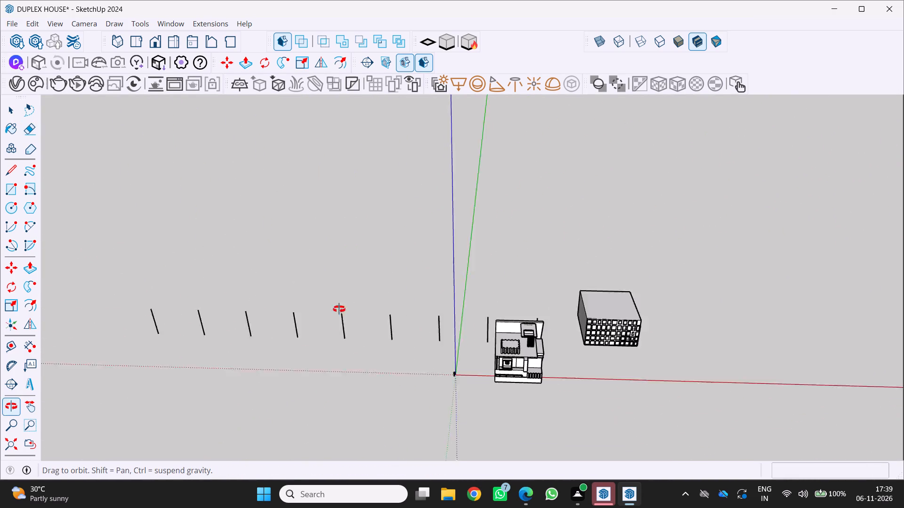
{"action": "middle_click_drag", "start_coordinate": [339, 309], "coordinate": [343, 307]}
{"action": "scroll", "coordinate": [239, 381], "scroll_direction": "up", "scroll_amount": 3}
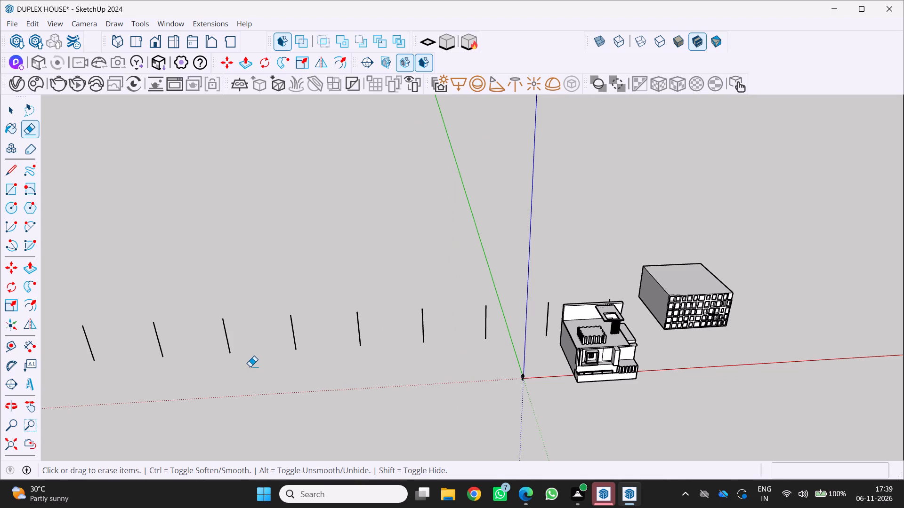
{"action": "scroll", "coordinate": [175, 361], "scroll_direction": "down", "scroll_amount": 3}
{"action": "scroll", "coordinate": [194, 324], "scroll_direction": "down", "scroll_amount": 3}
{"action": "middle_click_drag", "start_coordinate": [221, 347], "coordinate": [422, 349]}
{"action": "scroll", "coordinate": [422, 349], "scroll_direction": "down", "scroll_amount": 4}
{"action": "middle_click_drag", "start_coordinate": [418, 349], "coordinate": [565, 285], "text": "shift"}
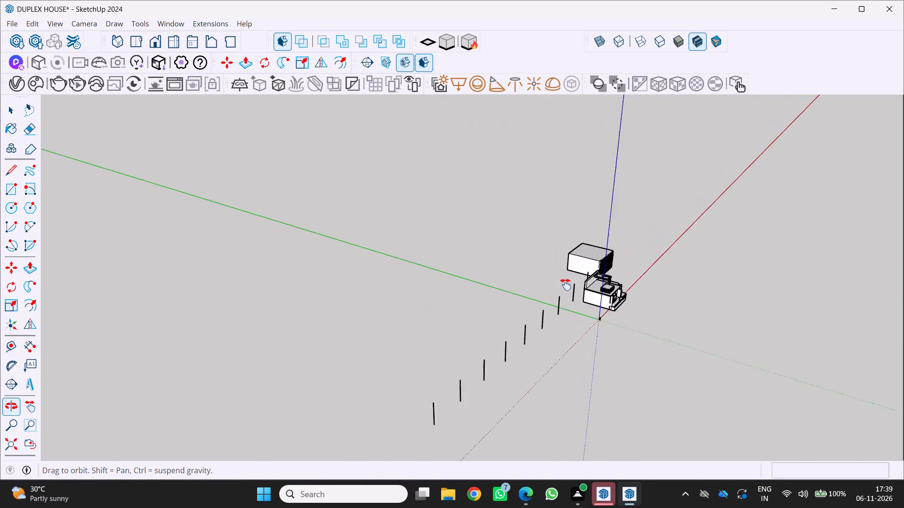
{"action": "middle_click_drag", "start_coordinate": [565, 285], "coordinate": [571, 280], "text": "shift"}
{"action": "scroll", "coordinate": [530, 310], "scroll_direction": "down", "scroll_amount": 4}
{"action": "middle_click_drag", "start_coordinate": [498, 349], "coordinate": [390, 321]}
{"action": "scroll", "coordinate": [432, 326], "scroll_direction": "up", "scroll_amount": 1}
{"action": "middle_click", "coordinate": [389, 321]}
{"action": "scroll", "coordinate": [314, 351], "scroll_direction": "up", "scroll_amount": 3}
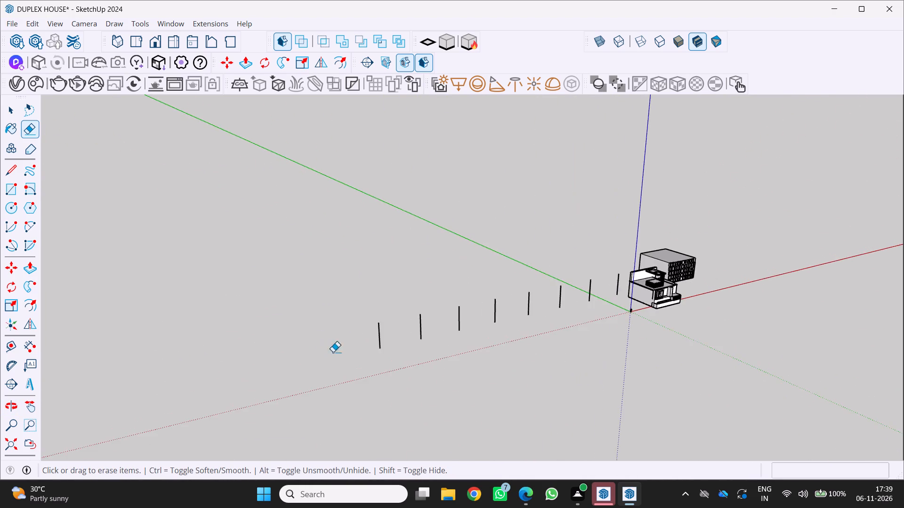
{"action": "scroll", "coordinate": [342, 351], "scroll_direction": "up", "scroll_amount": 3}
{"action": "left_click_drag", "start_coordinate": [389, 330], "coordinate": [425, 319]}
{"action": "left_click_drag", "start_coordinate": [430, 316], "coordinate": [498, 297]}
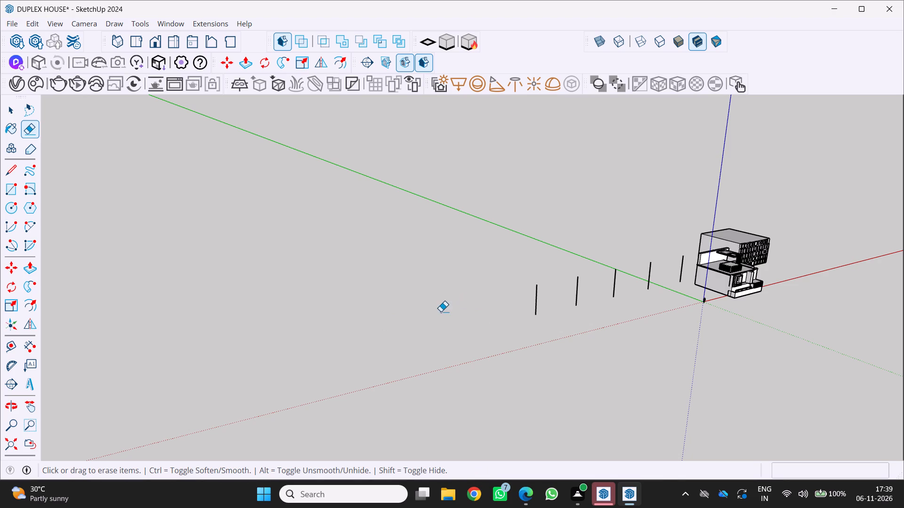
{"action": "left_click_drag", "start_coordinate": [478, 302], "coordinate": [691, 255]}
Erase the remaining stray vertical lines, including the last one beside the house's tall back wall.
{"action": "middle_click_drag", "start_coordinate": [556, 301], "coordinate": [528, 305]}
{"action": "scroll", "coordinate": [605, 306], "scroll_direction": "up", "scroll_amount": 1}
{"action": "middle_click_drag", "start_coordinate": [609, 306], "coordinate": [509, 311]}
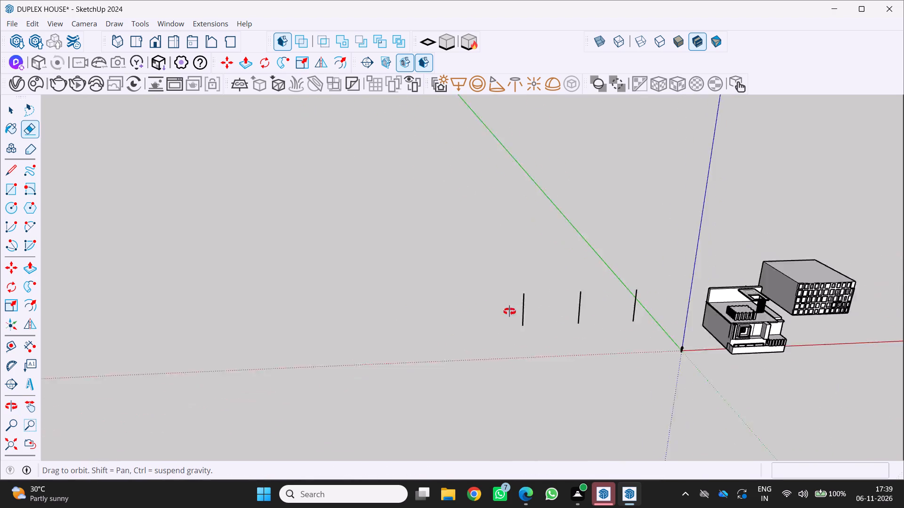
{"action": "middle_click_drag", "start_coordinate": [509, 311], "coordinate": [452, 271]}
{"action": "scroll", "coordinate": [560, 296], "scroll_direction": "up", "scroll_amount": 7}
{"action": "left_click_drag", "start_coordinate": [566, 300], "coordinate": [286, 242]}
{"action": "scroll", "coordinate": [282, 257], "scroll_direction": "down", "scroll_amount": 10}
{"action": "middle_click_drag", "start_coordinate": [236, 289], "coordinate": [393, 302]}
{"action": "scroll", "coordinate": [612, 328], "scroll_direction": "up", "scroll_amount": 3}
{"action": "middle_click_drag", "start_coordinate": [555, 327], "coordinate": [490, 321]}
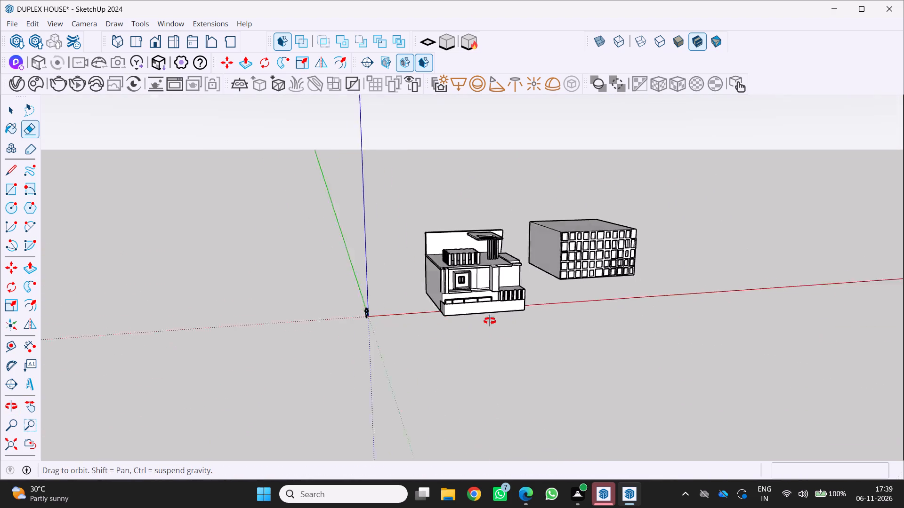
{"action": "middle_click_drag", "start_coordinate": [490, 321], "coordinate": [366, 339]}
{"action": "scroll", "coordinate": [361, 334], "scroll_direction": "up", "scroll_amount": 4}
{"action": "middle_click_drag", "start_coordinate": [364, 329], "coordinate": [207, 375]}
{"action": "scroll", "coordinate": [877, 306], "scroll_direction": "up", "scroll_amount": 3}
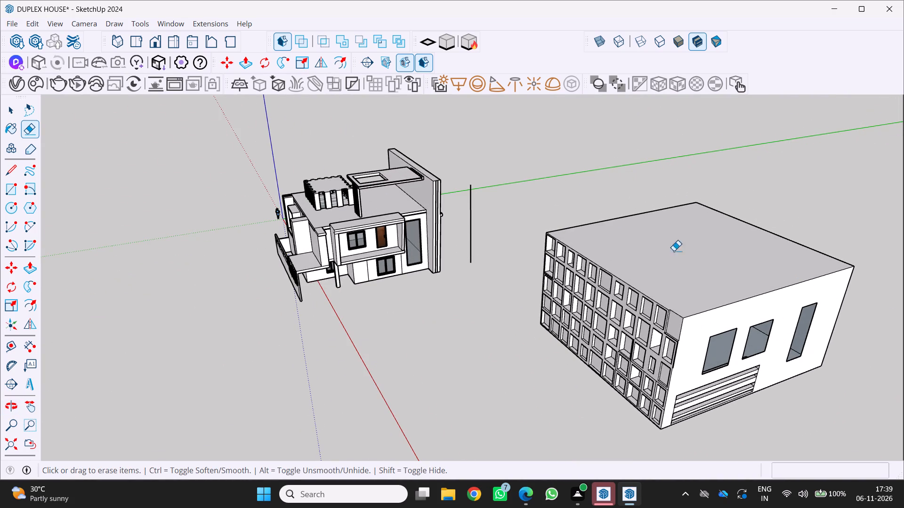
{"action": "left_click", "coordinate": [471, 229]}
Examine the duplex house's window side, front railing and rear walls from several angles.
{"action": "scroll", "coordinate": [469, 312], "scroll_direction": "up", "scroll_amount": 2}
{"action": "middle_click_drag", "start_coordinate": [470, 314], "coordinate": [563, 325]}
{"action": "middle_click", "coordinate": [564, 324]}
{"action": "scroll", "coordinate": [562, 317], "scroll_direction": "down", "scroll_amount": 5}
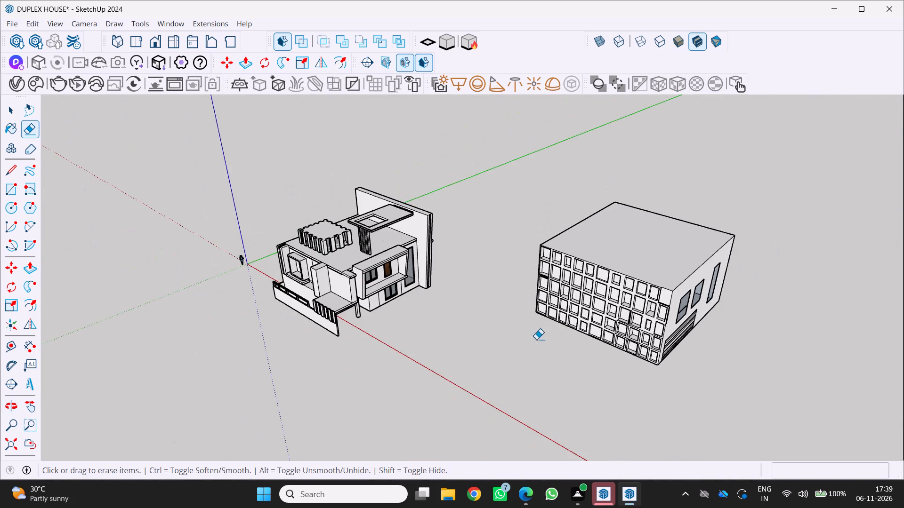
{"action": "middle_click_drag", "start_coordinate": [477, 349], "coordinate": [320, 325]}
{"action": "scroll", "coordinate": [441, 265], "scroll_direction": "up", "scroll_amount": 10}
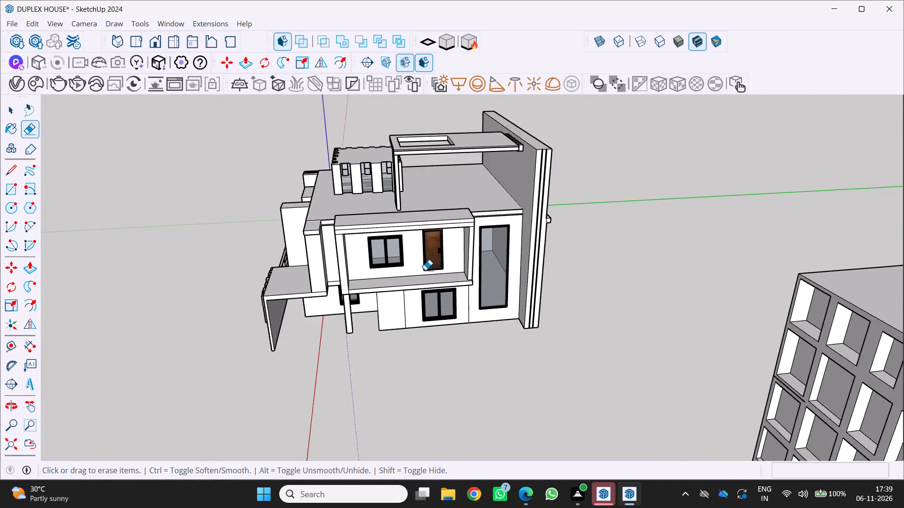
{"action": "scroll", "coordinate": [425, 270], "scroll_direction": "up", "scroll_amount": 2}
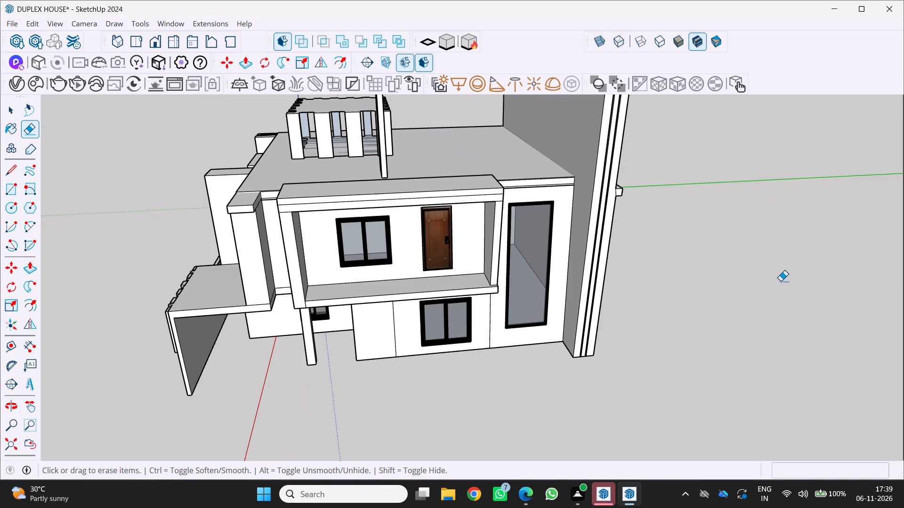
{"action": "scroll", "coordinate": [616, 318], "scroll_direction": "down", "scroll_amount": 4}
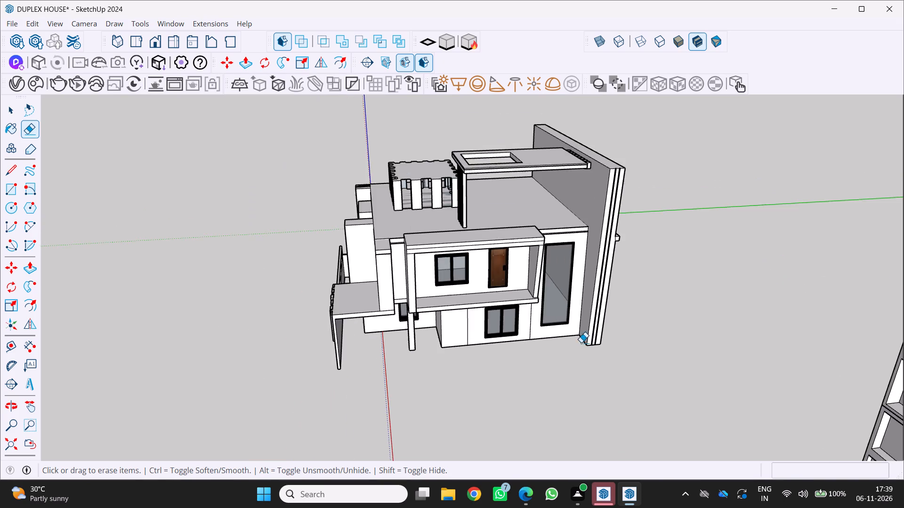
{"action": "middle_click_drag", "start_coordinate": [461, 358], "coordinate": [440, 291]}
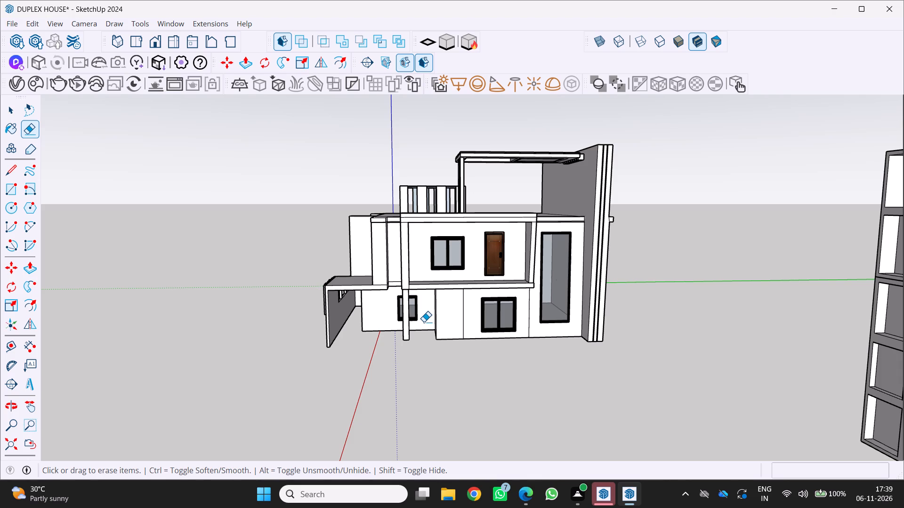
{"action": "scroll", "coordinate": [426, 324], "scroll_direction": "down", "scroll_amount": 1}
{"action": "middle_click_drag", "start_coordinate": [446, 342], "coordinate": [521, 389]}
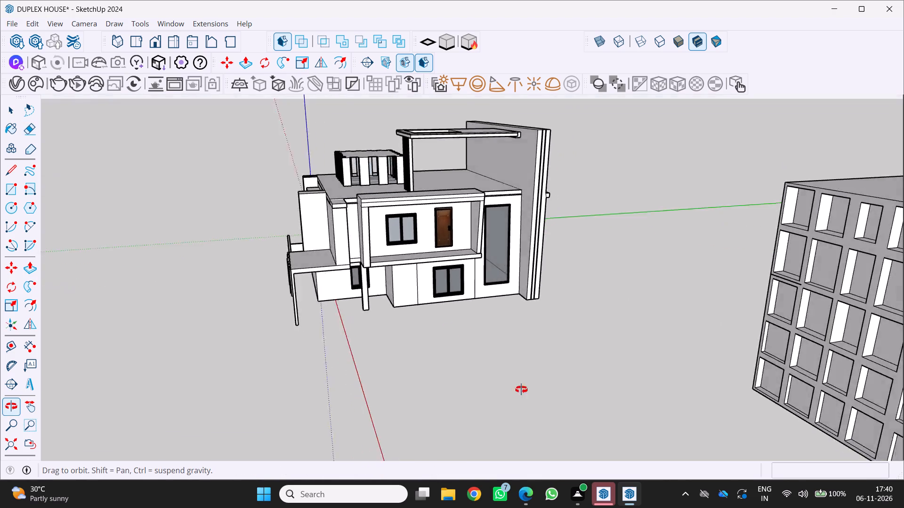
{"action": "middle_click_drag", "start_coordinate": [521, 389], "coordinate": [545, 396]}
{"action": "middle_click_drag", "start_coordinate": [546, 396], "coordinate": [553, 398]}
{"action": "middle_click_drag", "start_coordinate": [561, 397], "coordinate": [565, 394]}
{"action": "scroll", "coordinate": [561, 397], "scroll_direction": "down", "scroll_amount": 7}
{"action": "middle_click_drag", "start_coordinate": [557, 389], "coordinate": [465, 402]}
{"action": "scroll", "coordinate": [481, 386], "scroll_direction": "up", "scroll_amount": 5}
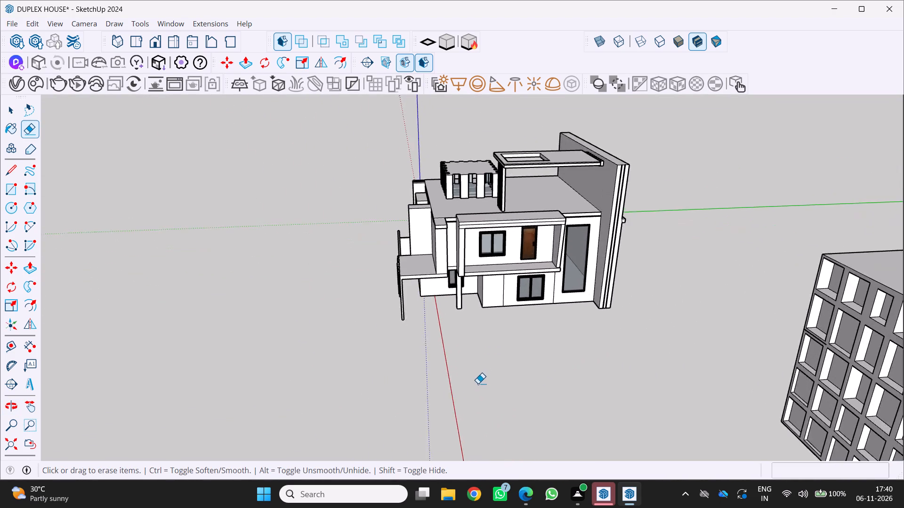
{"action": "scroll", "coordinate": [478, 383], "scroll_direction": "up", "scroll_amount": 2}
{"action": "middle_click_drag", "start_coordinate": [462, 378], "coordinate": [472, 378]}
{"action": "middle_click_drag", "start_coordinate": [486, 378], "coordinate": [654, 377]}
{"action": "middle_click", "coordinate": [655, 377]}
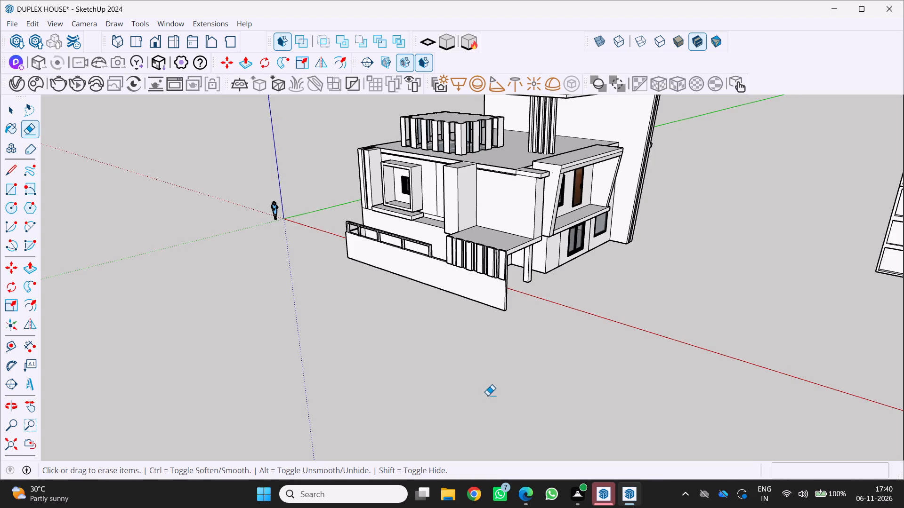
{"action": "middle_click_drag", "start_coordinate": [468, 375], "coordinate": [477, 376]}
{"action": "middle_click_drag", "start_coordinate": [482, 376], "coordinate": [723, 364]}
{"action": "middle_click", "coordinate": [724, 364]}
{"action": "scroll", "coordinate": [458, 273], "scroll_direction": "up", "scroll_amount": 4}
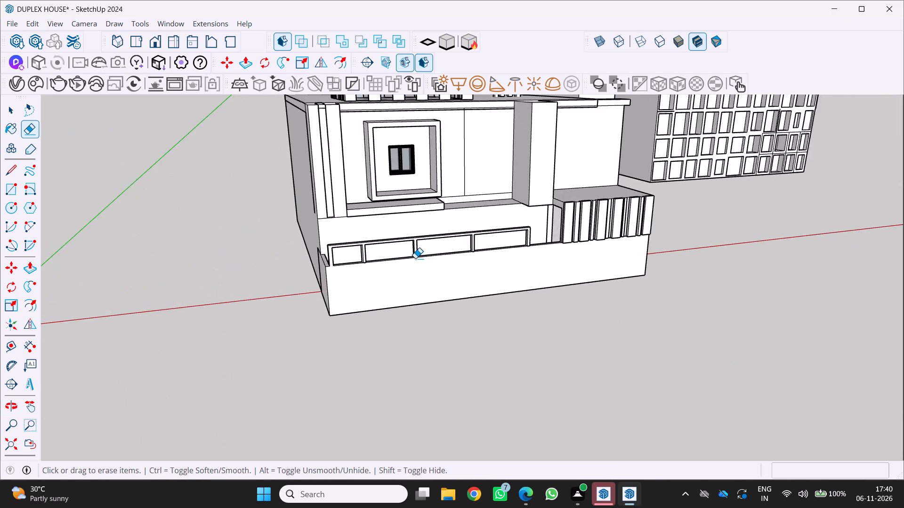
{"action": "middle_click_drag", "start_coordinate": [416, 259], "coordinate": [451, 282]}
{"action": "middle_click_drag", "start_coordinate": [458, 286], "coordinate": [900, 277]}
{"action": "scroll", "coordinate": [517, 303], "scroll_direction": "up", "scroll_amount": 1}
{"action": "middle_click_drag", "start_coordinate": [896, 280], "coordinate": [891, 285]}
{"action": "middle_click", "coordinate": [887, 288]}
{"action": "scroll", "coordinate": [882, 292], "scroll_direction": "down", "scroll_amount": 5}
{"action": "middle_click", "coordinate": [879, 293]}
{"action": "scroll", "coordinate": [580, 347], "scroll_direction": "down", "scroll_amount": 2}
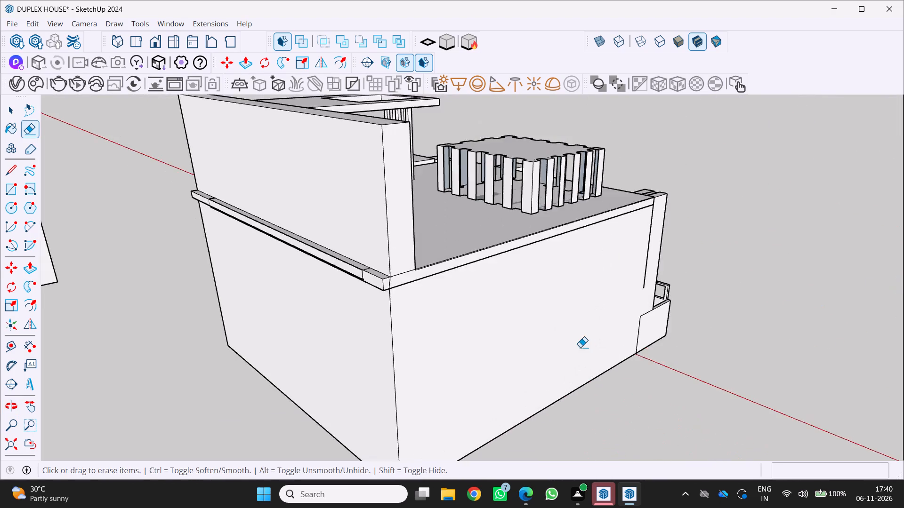
Erase the stray vertical line on the house's plain side wall near the front corner.
{"action": "scroll", "coordinate": [580, 347], "scroll_direction": "down", "scroll_amount": 2}
{"action": "middle_click_drag", "start_coordinate": [579, 347], "coordinate": [383, 349]}
{"action": "scroll", "coordinate": [397, 317], "scroll_direction": "up", "scroll_amount": 4}
{"action": "left_click", "coordinate": [389, 259]}
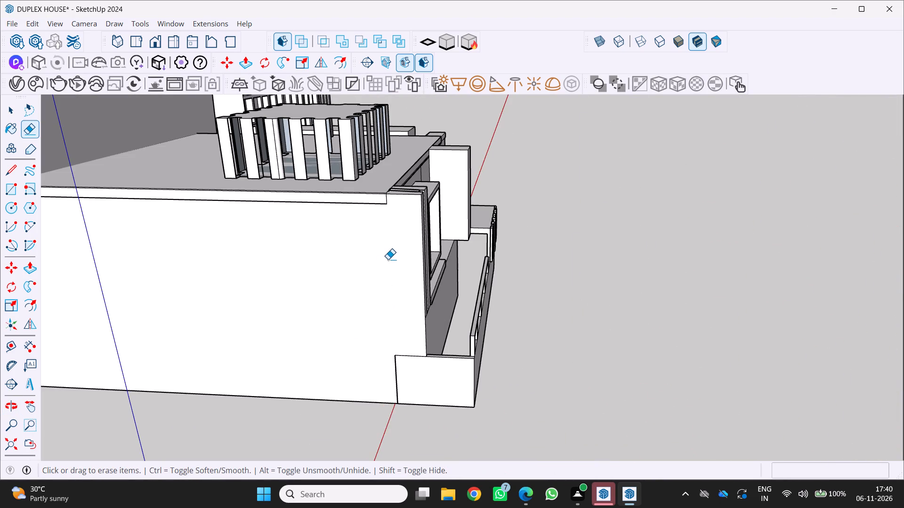
Examine the house's side wall, rear wall, roof pergola and front elevation from all around.
{"action": "scroll", "coordinate": [386, 260], "scroll_direction": "down", "scroll_amount": 4}
{"action": "middle_click_drag", "start_coordinate": [377, 266], "coordinate": [544, 290]}
{"action": "scroll", "coordinate": [458, 313], "scroll_direction": "down", "scroll_amount": 6}
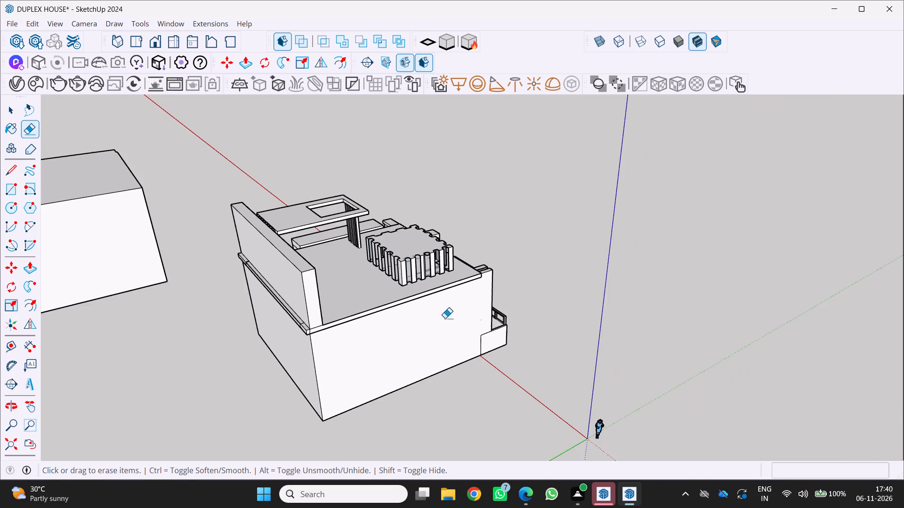
{"action": "middle_click_drag", "start_coordinate": [350, 332], "coordinate": [548, 347]}
{"action": "scroll", "coordinate": [548, 348], "scroll_direction": "down", "scroll_amount": 5}
{"action": "scroll", "coordinate": [483, 344], "scroll_direction": "up", "scroll_amount": 4}
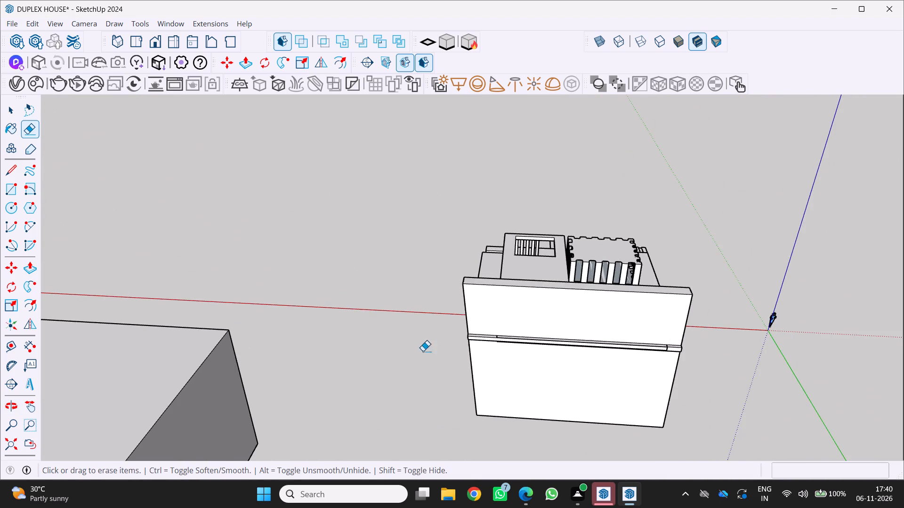
{"action": "scroll", "coordinate": [420, 354], "scroll_direction": "down", "scroll_amount": 1}
{"action": "middle_click_drag", "start_coordinate": [424, 358], "coordinate": [759, 405]}
{"action": "scroll", "coordinate": [755, 416], "scroll_direction": "up", "scroll_amount": 1}
{"action": "scroll", "coordinate": [378, 273], "scroll_direction": "up", "scroll_amount": 3}
{"action": "middle_click_drag", "start_coordinate": [304, 266], "coordinate": [679, 266]}
{"action": "scroll", "coordinate": [638, 280], "scroll_direction": "down", "scroll_amount": 2}
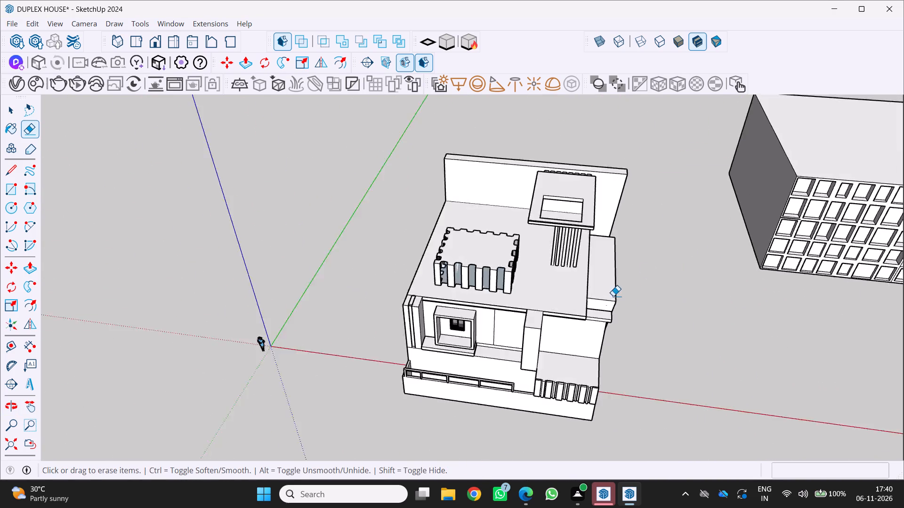
{"action": "scroll", "coordinate": [613, 296], "scroll_direction": "down", "scroll_amount": 3}
{"action": "middle_click_drag", "start_coordinate": [557, 323], "coordinate": [551, 256]}
{"action": "scroll", "coordinate": [549, 262], "scroll_direction": "up", "scroll_amount": 6}
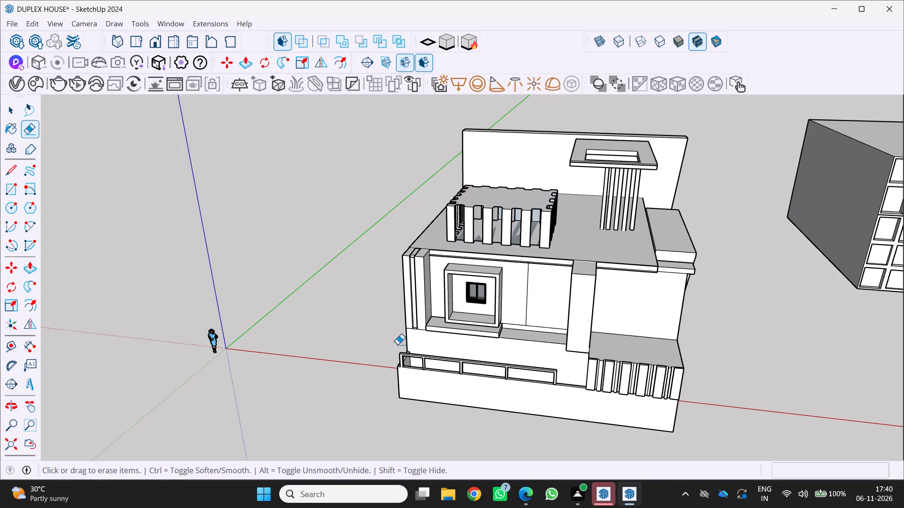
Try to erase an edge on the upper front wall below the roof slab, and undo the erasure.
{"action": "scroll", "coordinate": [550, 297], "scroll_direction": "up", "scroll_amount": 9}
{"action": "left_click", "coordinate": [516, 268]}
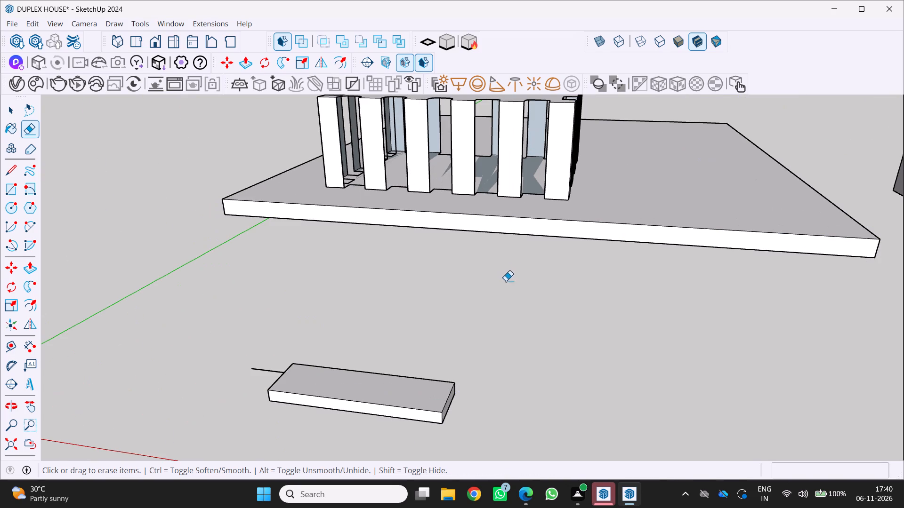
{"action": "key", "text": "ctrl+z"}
Examine the house's front and window-side elevations together with the neighbouring block.
{"action": "scroll", "coordinate": [461, 316], "scroll_direction": "down", "scroll_amount": 4}
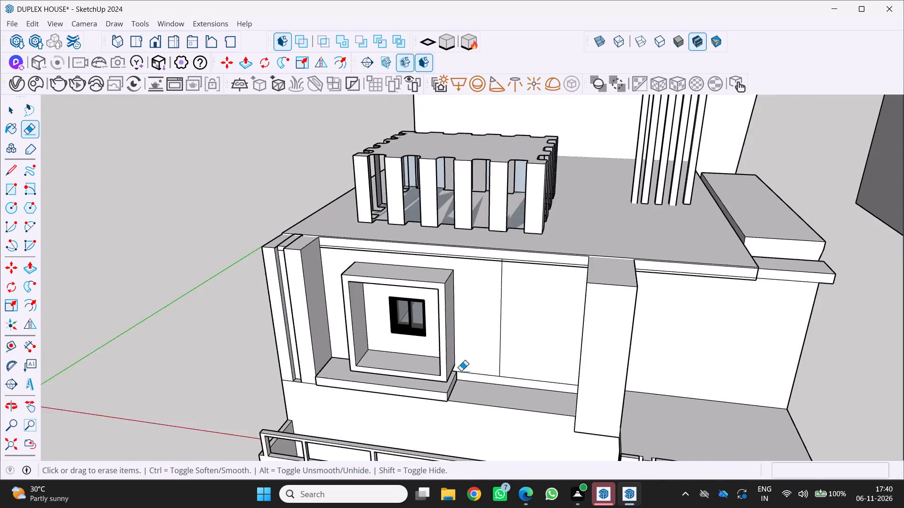
{"action": "middle_click_drag", "start_coordinate": [444, 374], "coordinate": [442, 368]}
{"action": "middle_click_drag", "start_coordinate": [439, 364], "coordinate": [426, 342]}
{"action": "middle_click_drag", "start_coordinate": [421, 337], "coordinate": [279, 316]}
{"action": "middle_click", "coordinate": [262, 324]}
{"action": "middle_click_drag", "start_coordinate": [258, 326], "coordinate": [252, 330]}
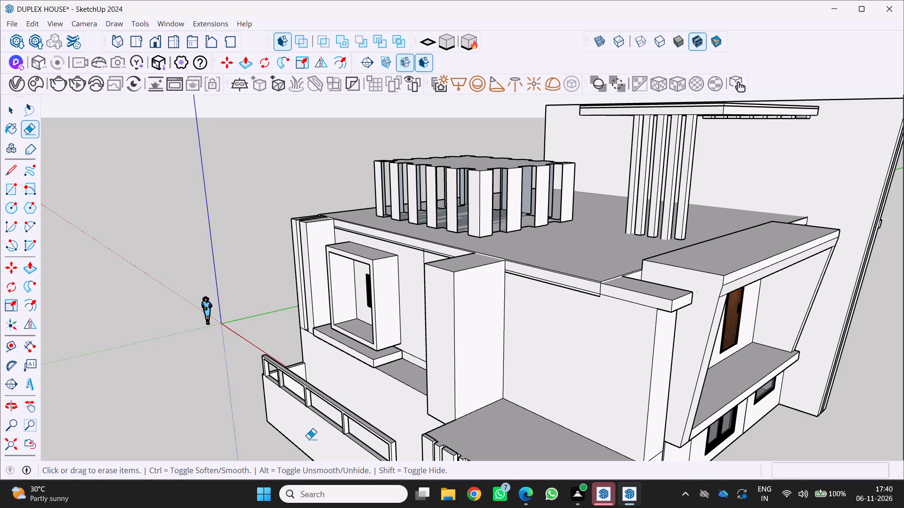
{"action": "scroll", "coordinate": [481, 340], "scroll_direction": "down", "scroll_amount": 6}
{"action": "middle_click_drag", "start_coordinate": [485, 354], "coordinate": [393, 315]}
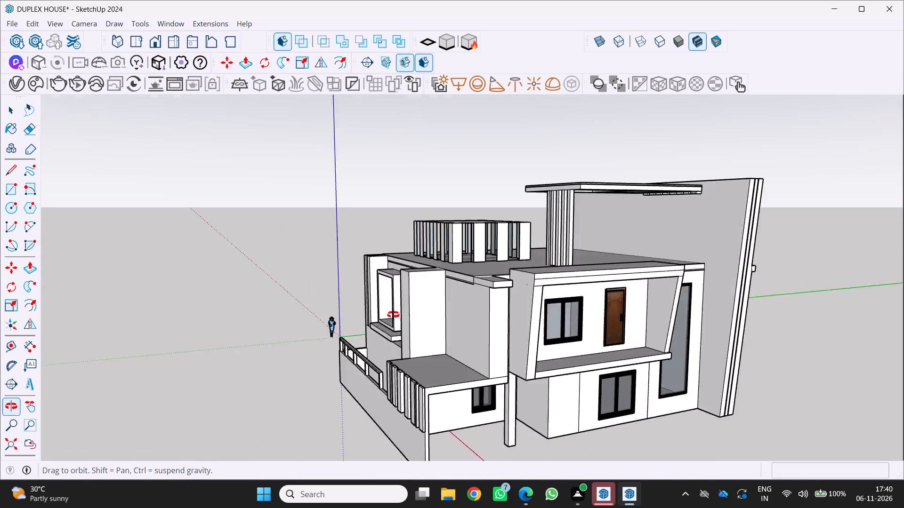
{"action": "middle_click_drag", "start_coordinate": [393, 315], "coordinate": [370, 311]}
{"action": "scroll", "coordinate": [367, 311], "scroll_direction": "down", "scroll_amount": 5}
{"action": "middle_click_drag", "start_coordinate": [471, 320], "coordinate": [385, 346]}
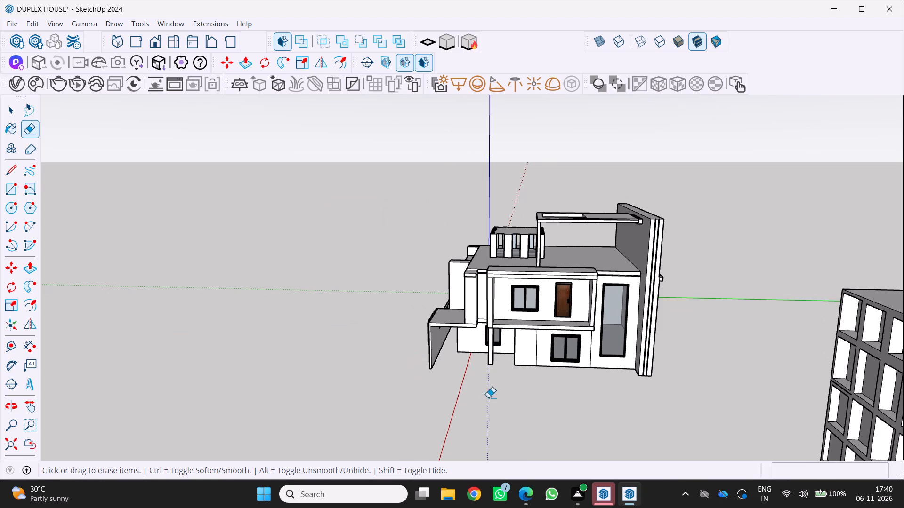
{"action": "scroll", "coordinate": [478, 361], "scroll_direction": "down", "scroll_amount": 2}
{"action": "middle_click_drag", "start_coordinate": [475, 360], "coordinate": [527, 355]}
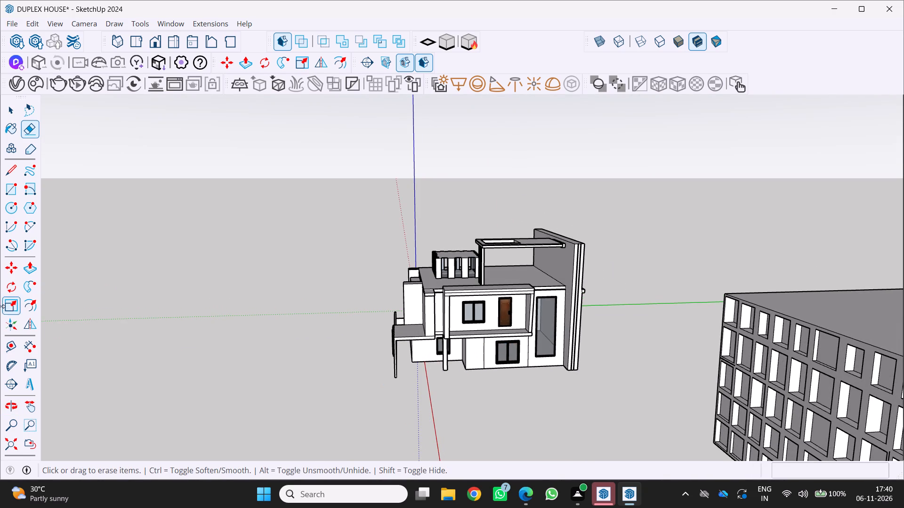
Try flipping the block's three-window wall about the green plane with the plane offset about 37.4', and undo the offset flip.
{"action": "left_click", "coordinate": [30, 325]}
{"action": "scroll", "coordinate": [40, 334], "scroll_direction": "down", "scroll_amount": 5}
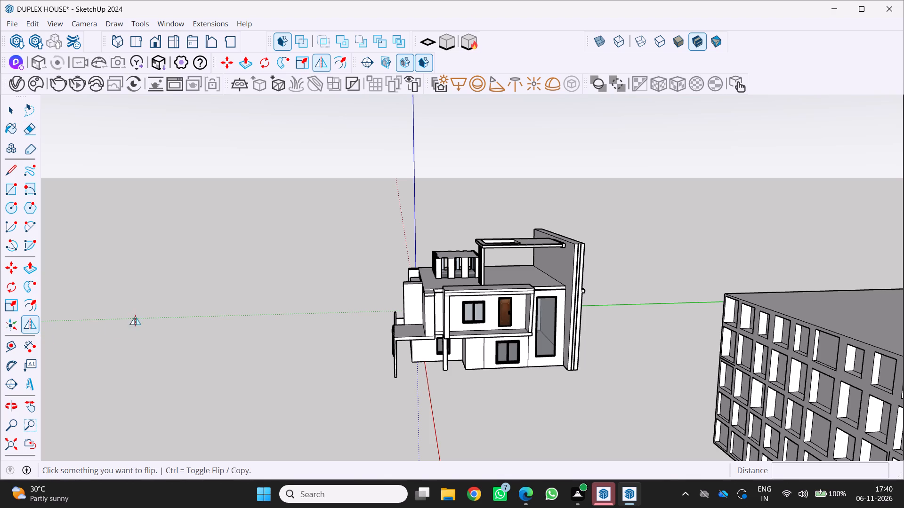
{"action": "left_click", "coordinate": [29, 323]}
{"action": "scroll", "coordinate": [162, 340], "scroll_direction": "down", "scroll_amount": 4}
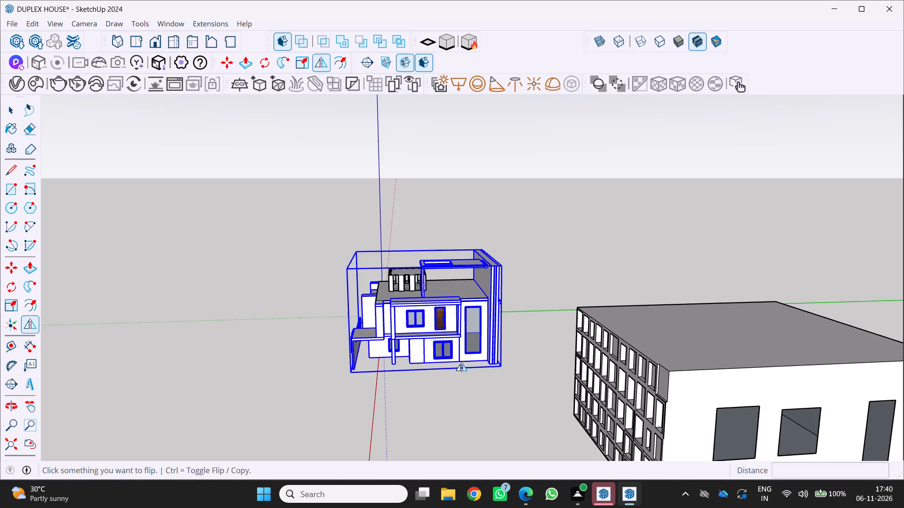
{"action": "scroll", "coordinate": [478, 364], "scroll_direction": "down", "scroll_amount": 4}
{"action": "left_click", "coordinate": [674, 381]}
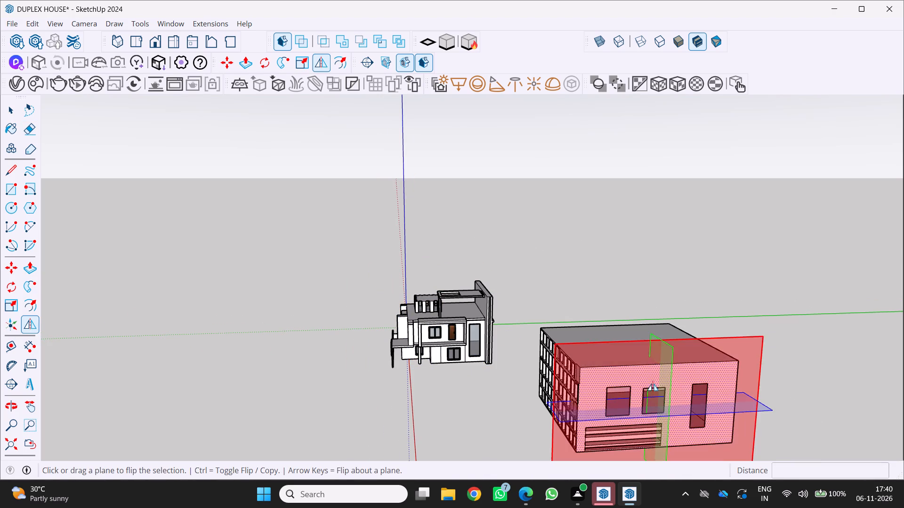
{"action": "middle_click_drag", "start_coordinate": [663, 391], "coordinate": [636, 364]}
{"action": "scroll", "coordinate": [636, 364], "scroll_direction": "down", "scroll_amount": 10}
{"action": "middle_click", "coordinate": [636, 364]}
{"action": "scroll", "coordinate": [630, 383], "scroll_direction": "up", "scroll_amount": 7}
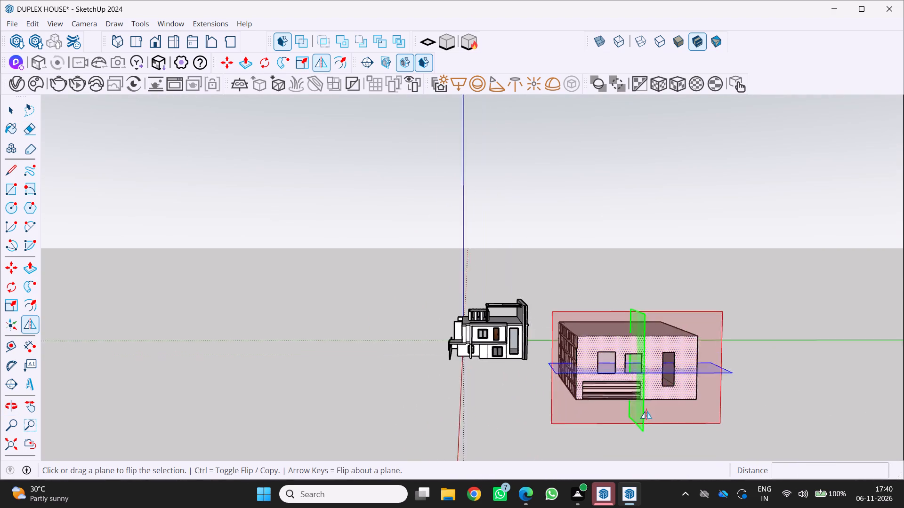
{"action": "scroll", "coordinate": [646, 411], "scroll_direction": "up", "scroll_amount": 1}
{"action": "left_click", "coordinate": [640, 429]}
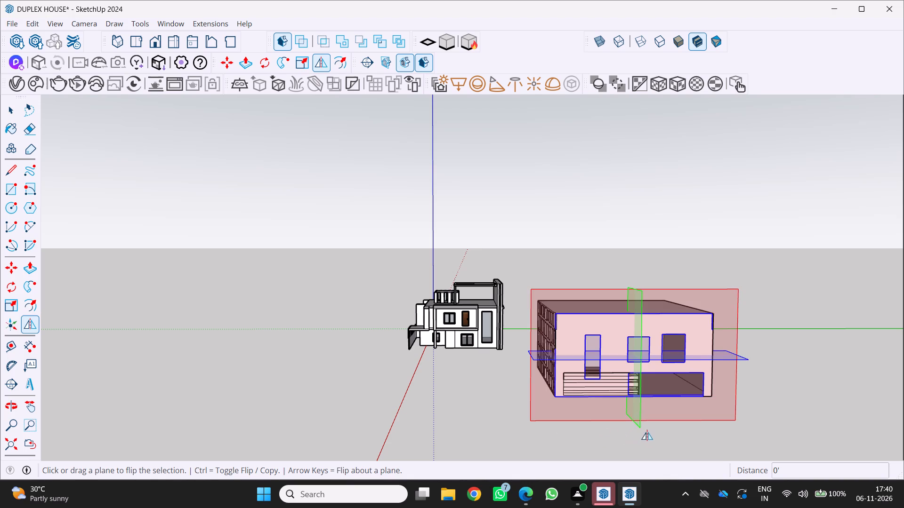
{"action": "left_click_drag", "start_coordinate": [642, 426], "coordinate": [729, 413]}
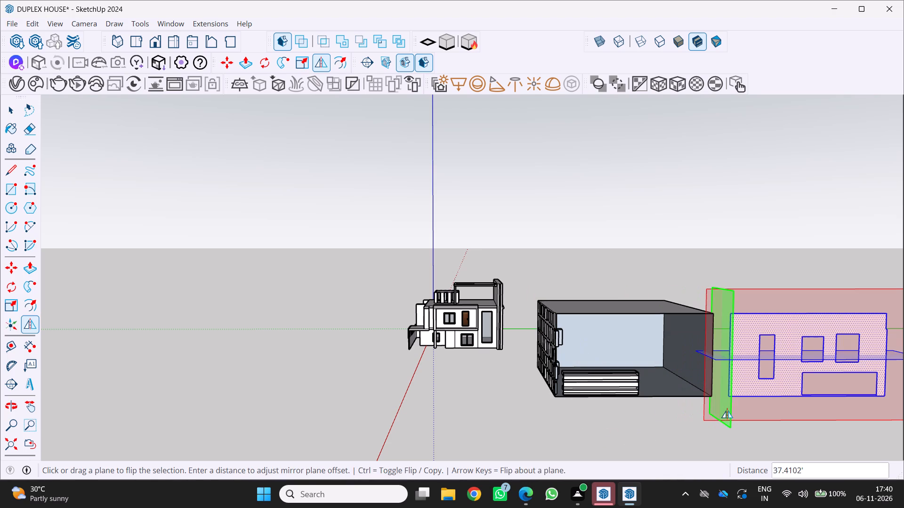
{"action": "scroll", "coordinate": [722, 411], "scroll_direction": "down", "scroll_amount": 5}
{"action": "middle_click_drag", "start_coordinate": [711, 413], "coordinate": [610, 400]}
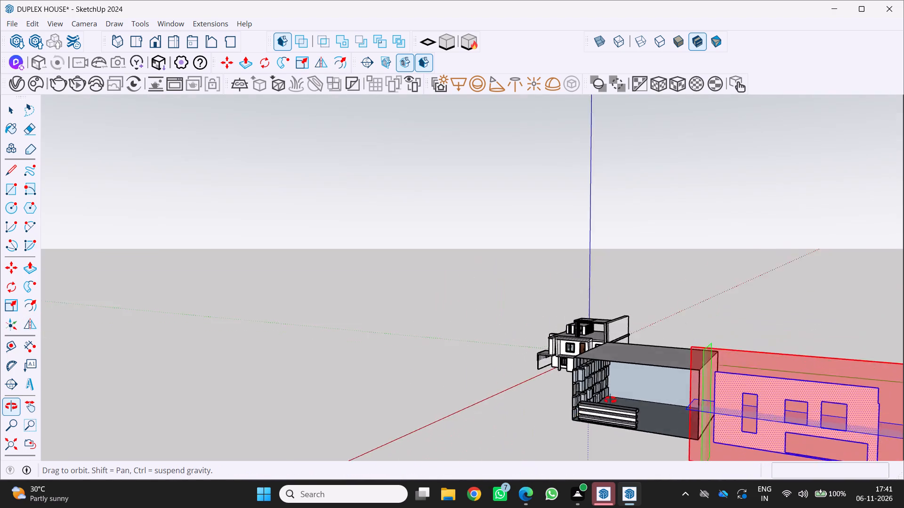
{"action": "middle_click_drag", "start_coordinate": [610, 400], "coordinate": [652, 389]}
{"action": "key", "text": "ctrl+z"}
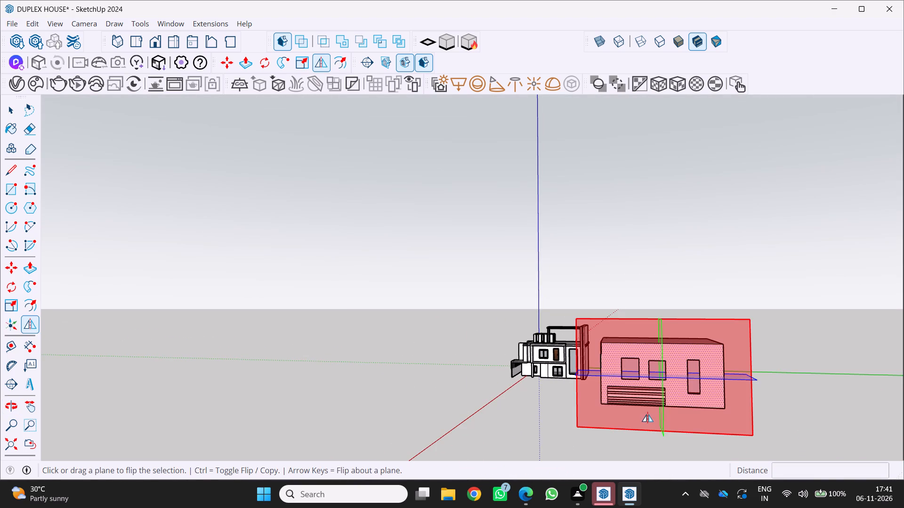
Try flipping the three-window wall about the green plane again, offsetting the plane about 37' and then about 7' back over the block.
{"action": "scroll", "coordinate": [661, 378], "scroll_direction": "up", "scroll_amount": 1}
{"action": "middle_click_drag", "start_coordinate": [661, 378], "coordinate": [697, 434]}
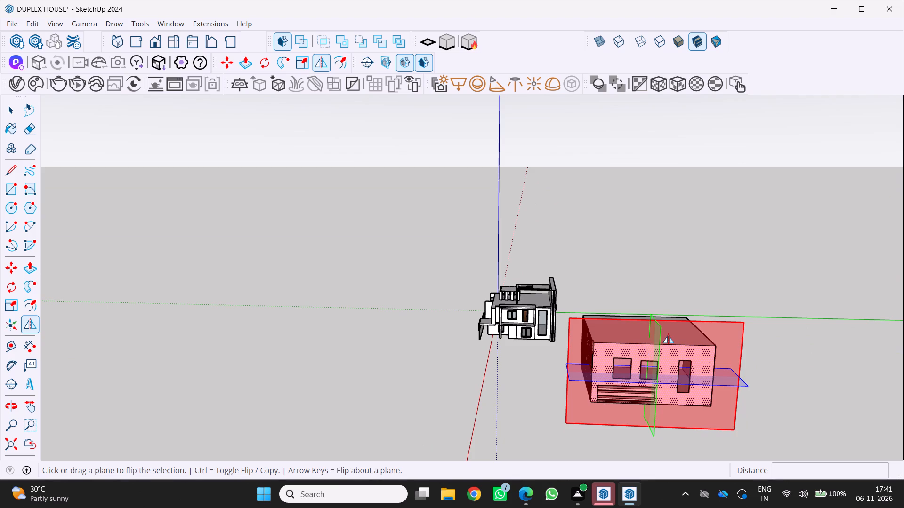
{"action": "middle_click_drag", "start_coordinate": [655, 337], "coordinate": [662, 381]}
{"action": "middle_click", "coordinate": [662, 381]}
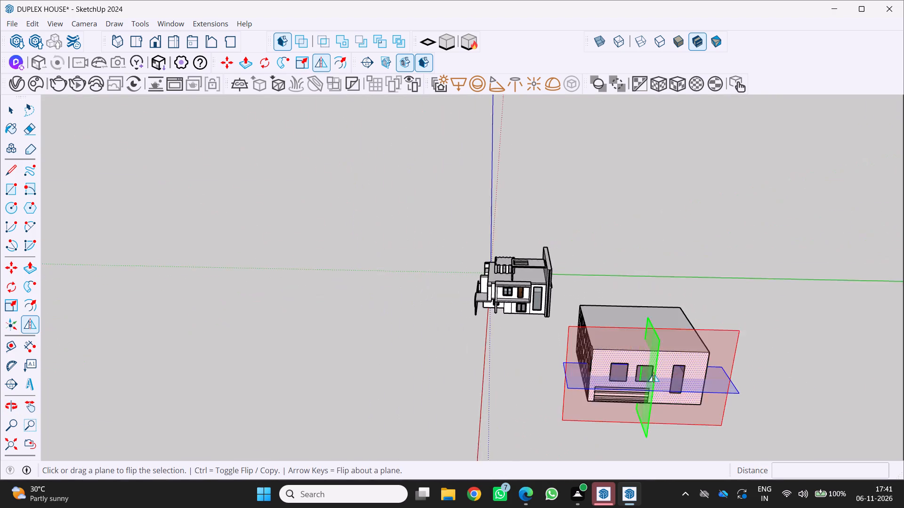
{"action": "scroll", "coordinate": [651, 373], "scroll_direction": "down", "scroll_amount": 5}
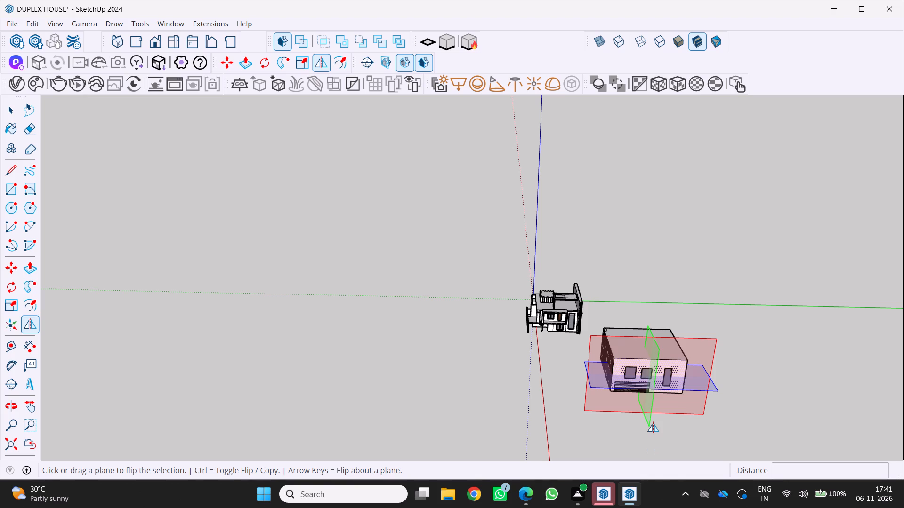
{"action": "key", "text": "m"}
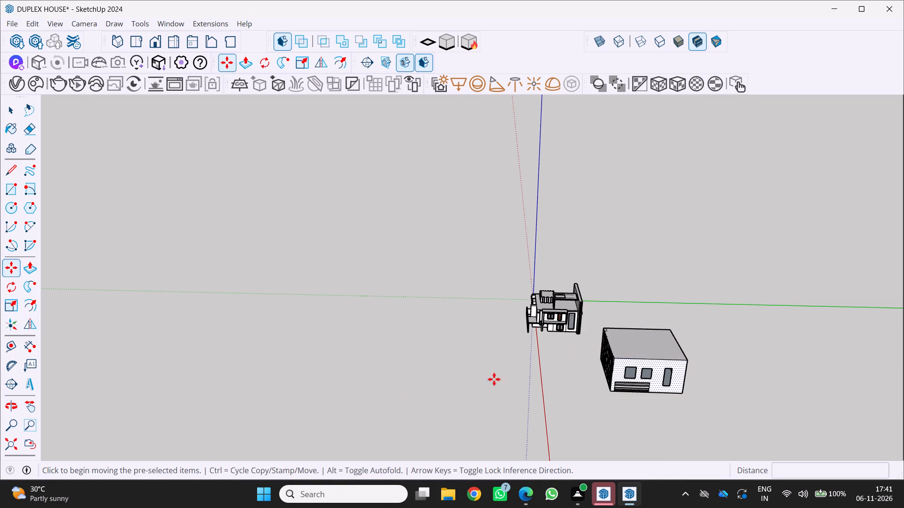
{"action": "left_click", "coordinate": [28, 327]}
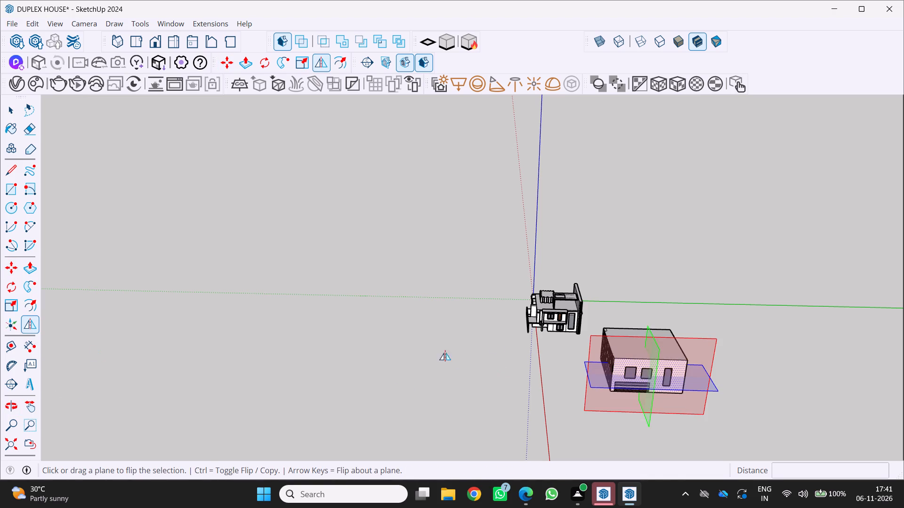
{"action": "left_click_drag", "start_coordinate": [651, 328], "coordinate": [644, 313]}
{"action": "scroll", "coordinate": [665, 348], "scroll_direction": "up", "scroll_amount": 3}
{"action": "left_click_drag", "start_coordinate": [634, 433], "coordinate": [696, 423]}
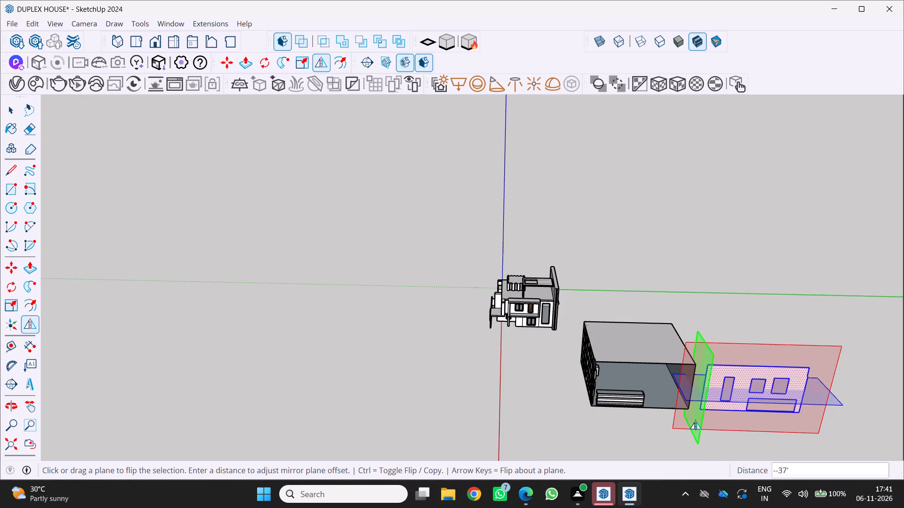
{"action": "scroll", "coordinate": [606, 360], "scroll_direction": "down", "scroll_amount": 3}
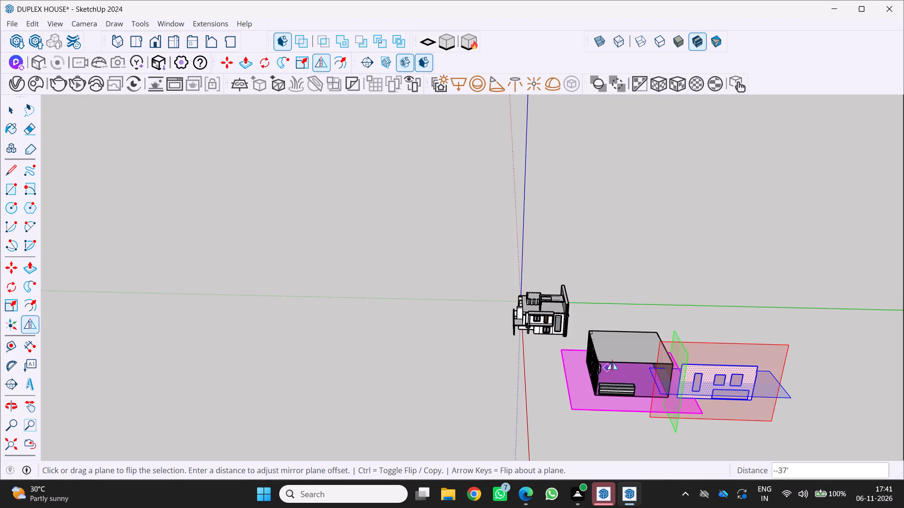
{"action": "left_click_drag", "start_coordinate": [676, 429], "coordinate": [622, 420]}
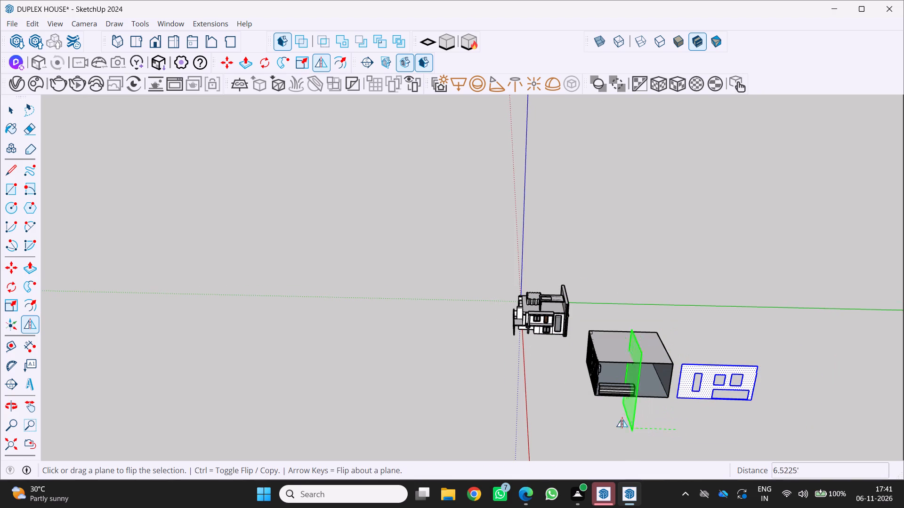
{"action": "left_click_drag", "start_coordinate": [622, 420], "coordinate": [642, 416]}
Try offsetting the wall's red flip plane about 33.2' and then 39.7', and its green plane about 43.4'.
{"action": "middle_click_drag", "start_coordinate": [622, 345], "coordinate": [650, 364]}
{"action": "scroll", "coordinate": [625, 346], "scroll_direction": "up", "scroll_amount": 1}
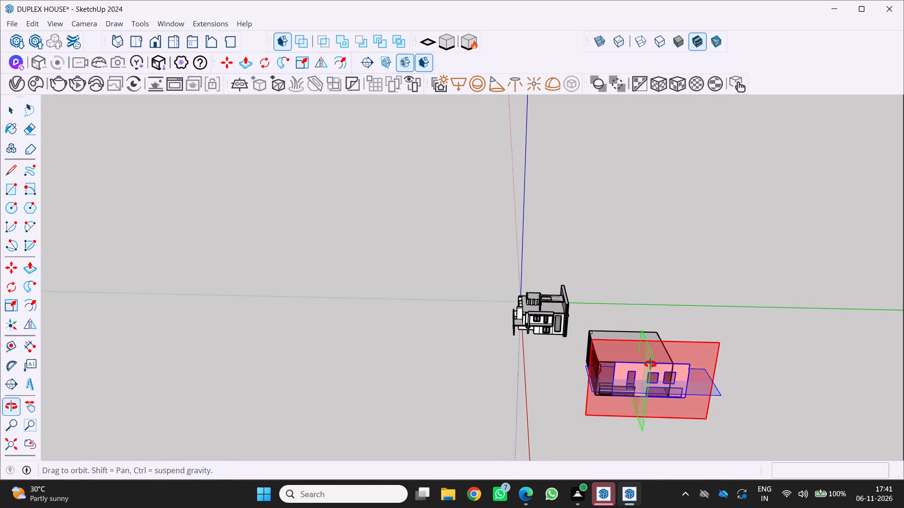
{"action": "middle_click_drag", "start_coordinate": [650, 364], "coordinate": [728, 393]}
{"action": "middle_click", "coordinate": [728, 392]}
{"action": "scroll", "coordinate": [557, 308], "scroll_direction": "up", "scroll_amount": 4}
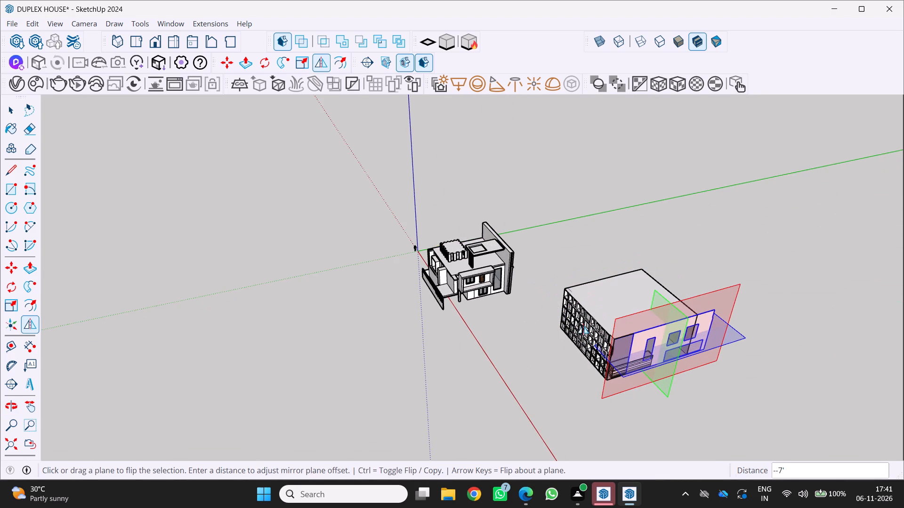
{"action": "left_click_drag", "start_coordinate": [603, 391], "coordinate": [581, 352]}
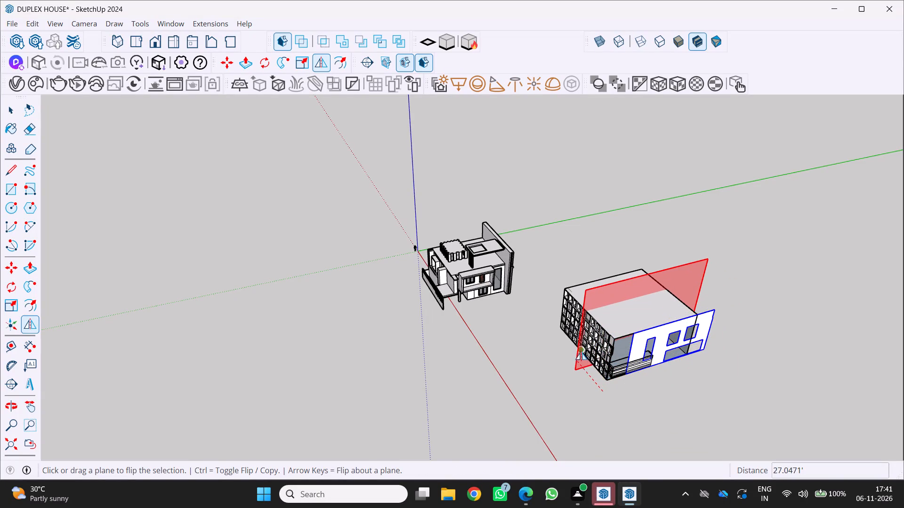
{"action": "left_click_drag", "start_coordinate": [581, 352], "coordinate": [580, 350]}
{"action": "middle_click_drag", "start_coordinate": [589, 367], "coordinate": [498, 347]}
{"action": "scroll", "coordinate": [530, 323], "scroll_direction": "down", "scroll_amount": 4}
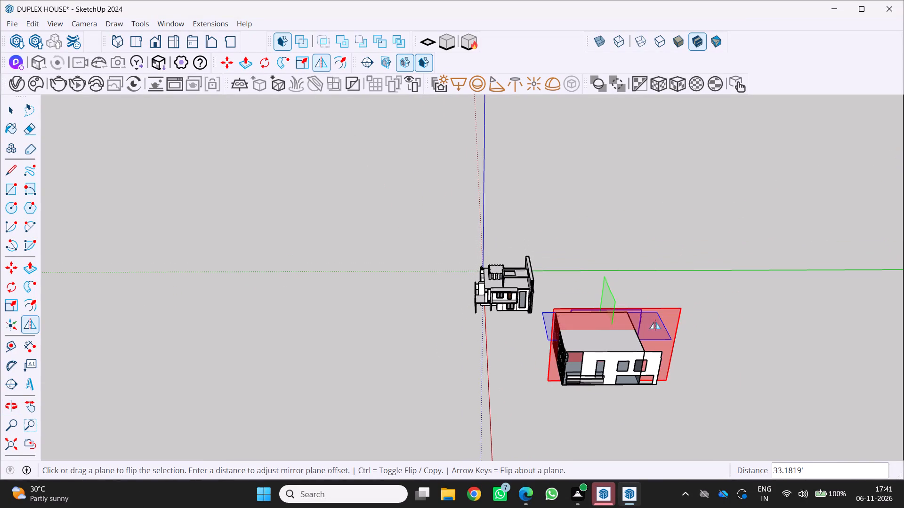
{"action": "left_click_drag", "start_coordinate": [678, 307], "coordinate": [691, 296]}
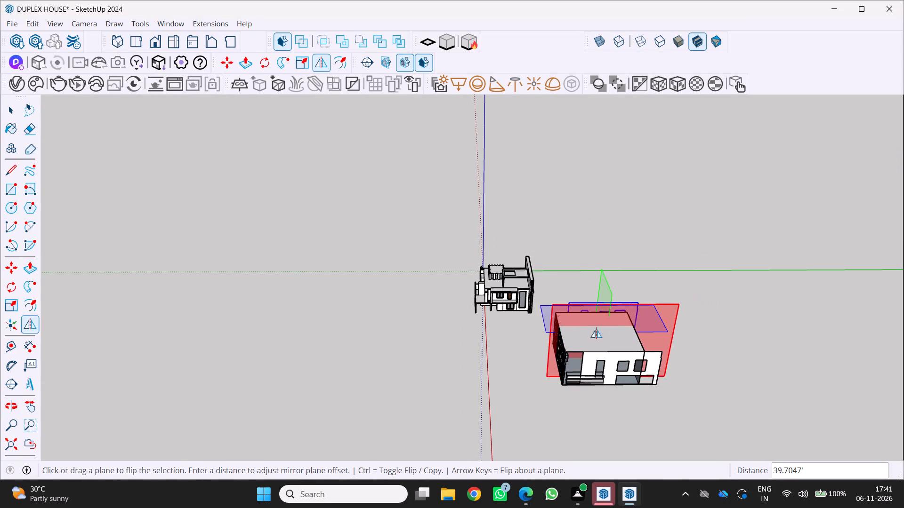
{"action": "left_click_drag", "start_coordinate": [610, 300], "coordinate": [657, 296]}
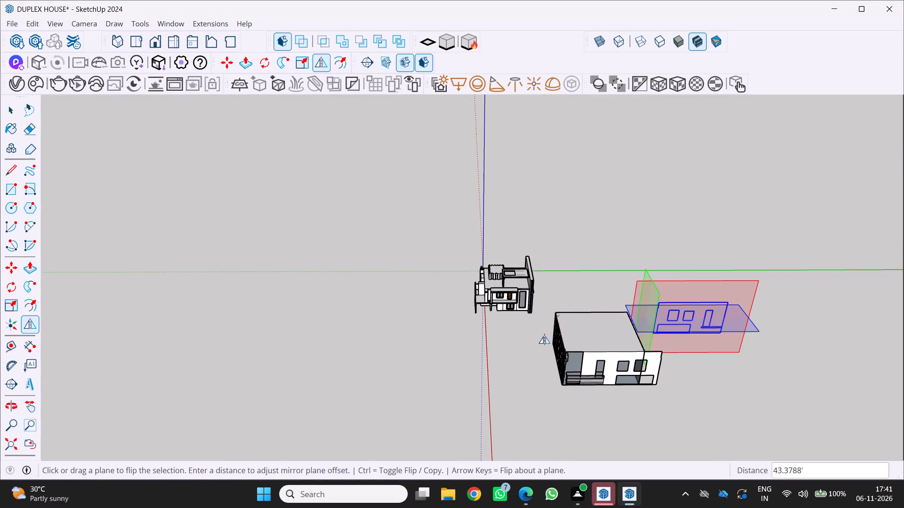
Examine the flipped wall panel's position relative to the open block and the house from several sides.
{"action": "scroll", "coordinate": [544, 343], "scroll_direction": "down", "scroll_amount": 3}
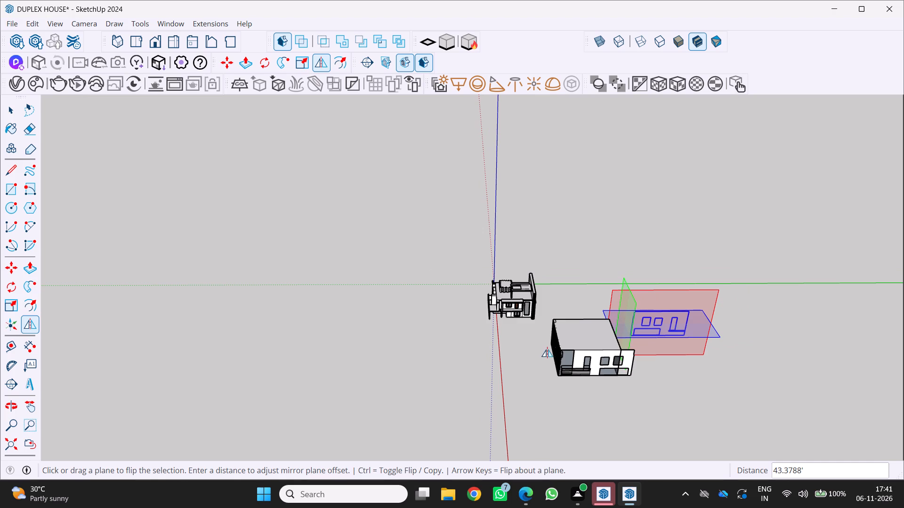
{"action": "scroll", "coordinate": [623, 365], "scroll_direction": "up", "scroll_amount": 8}
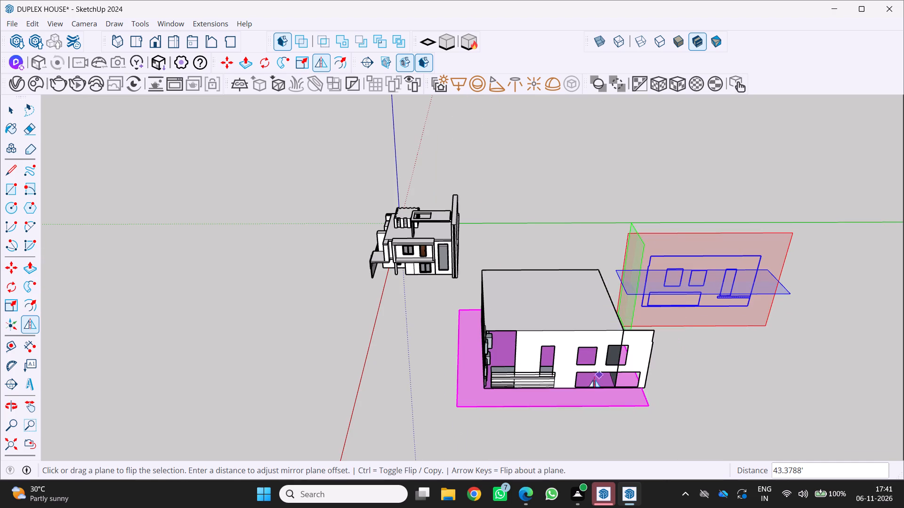
{"action": "scroll", "coordinate": [590, 384], "scroll_direction": "down", "scroll_amount": 10}
{"action": "middle_click_drag", "start_coordinate": [592, 387], "coordinate": [529, 318]}
{"action": "scroll", "coordinate": [528, 318], "scroll_direction": "down", "scroll_amount": 4}
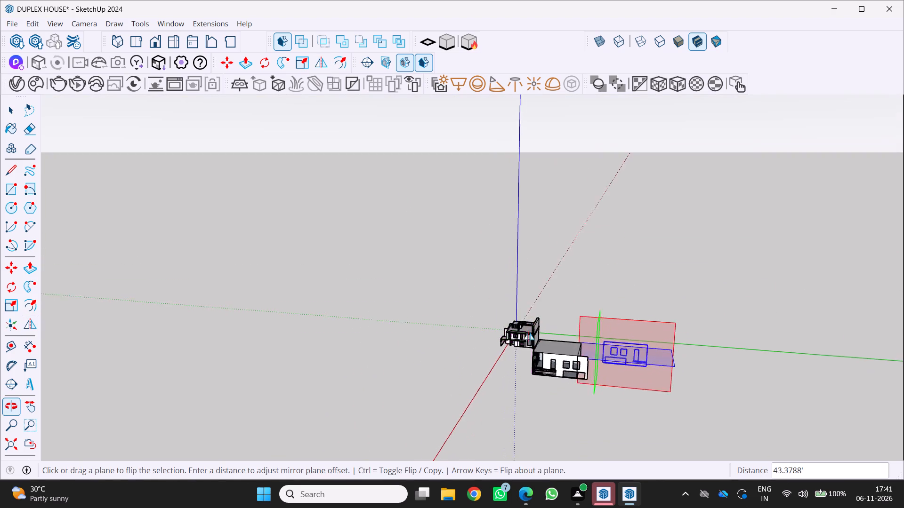
{"action": "scroll", "coordinate": [525, 364], "scroll_direction": "down", "scroll_amount": 4}
{"action": "scroll", "coordinate": [564, 379], "scroll_direction": "up", "scroll_amount": 1}
{"action": "middle_click_drag", "start_coordinate": [563, 384], "coordinate": [487, 381]}
{"action": "scroll", "coordinate": [555, 383], "scroll_direction": "up", "scroll_amount": 7}
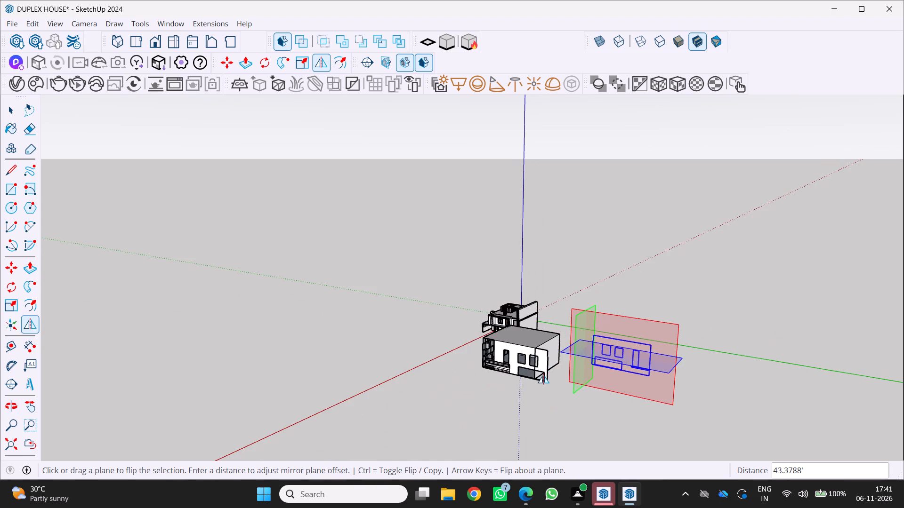
{"action": "middle_click_drag", "start_coordinate": [557, 388], "coordinate": [694, 390]}
{"action": "middle_click", "coordinate": [694, 389]}
{"action": "scroll", "coordinate": [570, 383], "scroll_direction": "up", "scroll_amount": 3}
{"action": "middle_click_drag", "start_coordinate": [565, 381], "coordinate": [767, 380]}
{"action": "scroll", "coordinate": [605, 370], "scroll_direction": "up", "scroll_amount": 3}
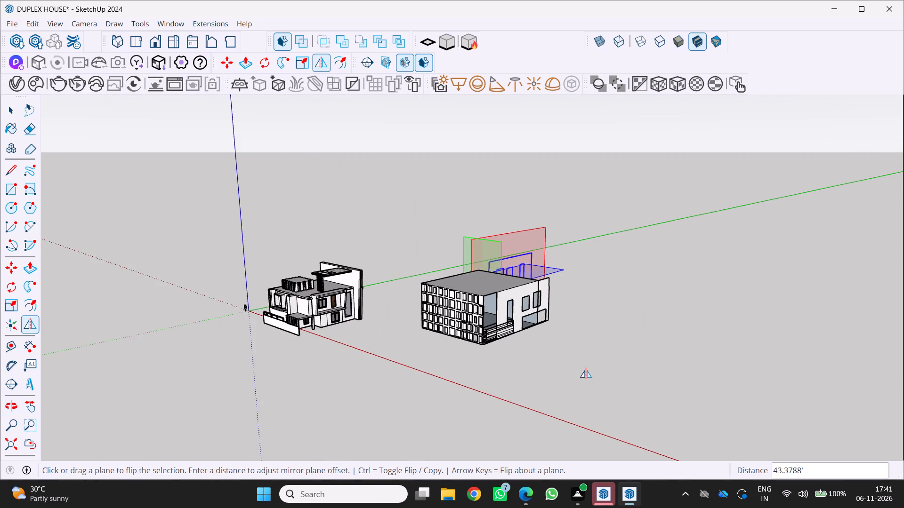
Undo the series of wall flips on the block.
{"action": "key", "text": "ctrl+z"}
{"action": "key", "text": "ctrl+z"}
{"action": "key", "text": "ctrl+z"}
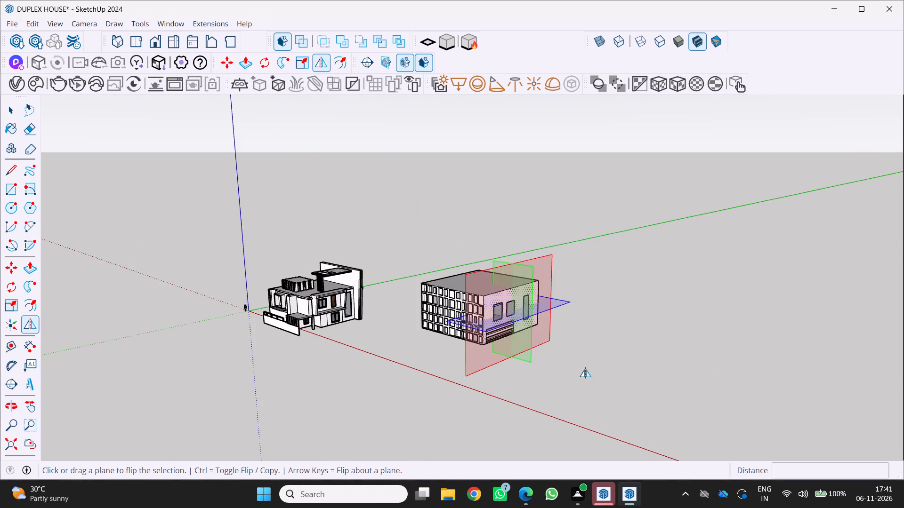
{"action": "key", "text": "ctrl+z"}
Examine the block's three-window wall, plain side and recessed-window facade from all around.
{"action": "middle_click_drag", "start_coordinate": [573, 375], "coordinate": [444, 364]}
{"action": "scroll", "coordinate": [462, 333], "scroll_direction": "up", "scroll_amount": 4}
{"action": "middle_click_drag", "start_coordinate": [463, 318], "coordinate": [549, 342]}
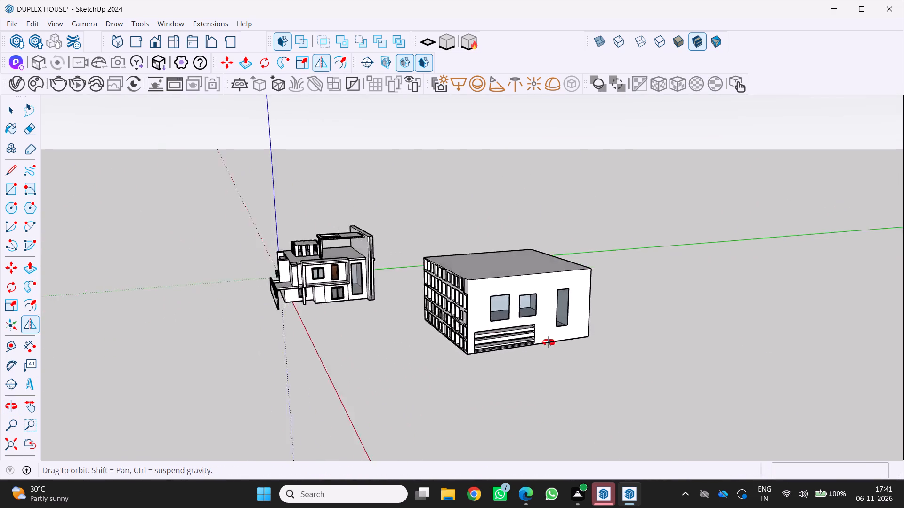
{"action": "middle_click_drag", "start_coordinate": [549, 342], "coordinate": [683, 333]}
{"action": "scroll", "coordinate": [522, 338], "scroll_direction": "up", "scroll_amount": 6}
{"action": "middle_click", "coordinate": [502, 333]}
{"action": "middle_click_drag", "start_coordinate": [502, 333], "coordinate": [601, 325]}
{"action": "middle_click", "coordinate": [601, 325]}
{"action": "scroll", "coordinate": [286, 321], "scroll_direction": "down", "scroll_amount": 5}
{"action": "scroll", "coordinate": [291, 323], "scroll_direction": "up", "scroll_amount": 1}
{"action": "middle_click_drag", "start_coordinate": [297, 321], "coordinate": [449, 302]}
{"action": "scroll", "coordinate": [387, 309], "scroll_direction": "up", "scroll_amount": 7}
{"action": "middle_click_drag", "start_coordinate": [299, 318], "coordinate": [436, 345]}
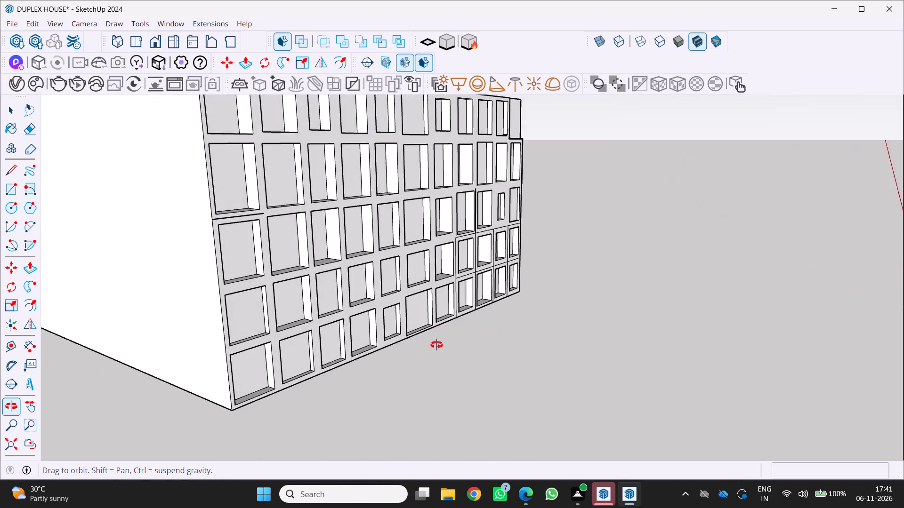
{"action": "middle_click_drag", "start_coordinate": [436, 345], "coordinate": [359, 369]}
{"action": "scroll", "coordinate": [359, 369], "scroll_direction": "down", "scroll_amount": 4}
{"action": "middle_click_drag", "start_coordinate": [417, 327], "coordinate": [331, 351]}
{"action": "middle_click_drag", "start_coordinate": [304, 356], "coordinate": [291, 355]}
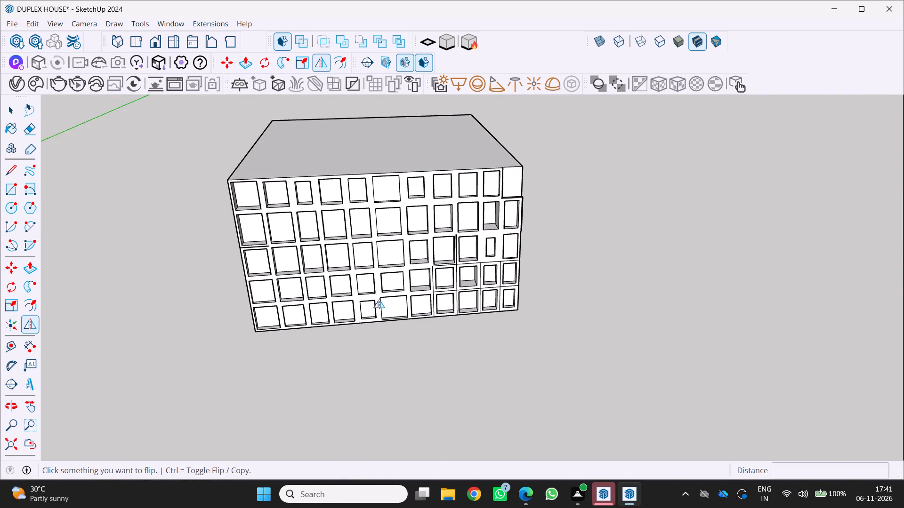
Erase the stray grid lines running between the recessed windows in the facade's lower corner.
{"action": "scroll", "coordinate": [377, 286], "scroll_direction": "up", "scroll_amount": 10}
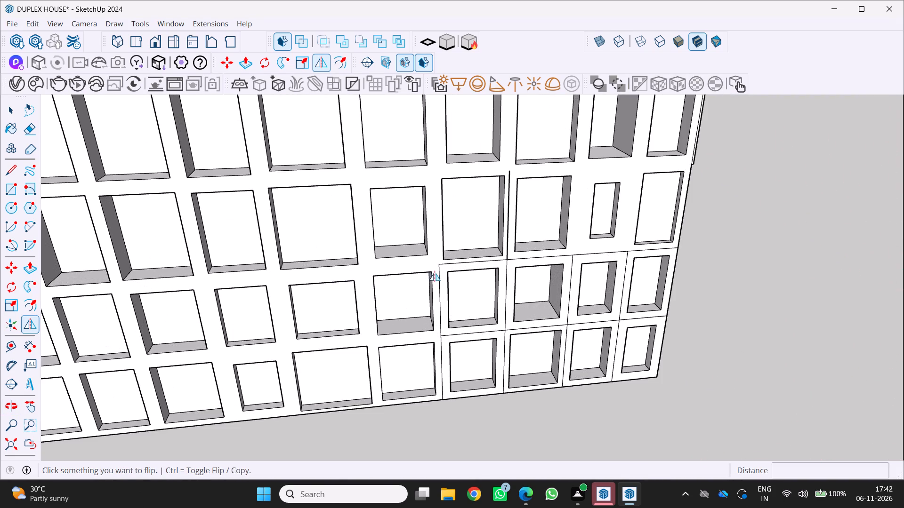
{"action": "key", "text": "e"}
{"action": "scroll", "coordinate": [459, 281], "scroll_direction": "up", "scroll_amount": 3}
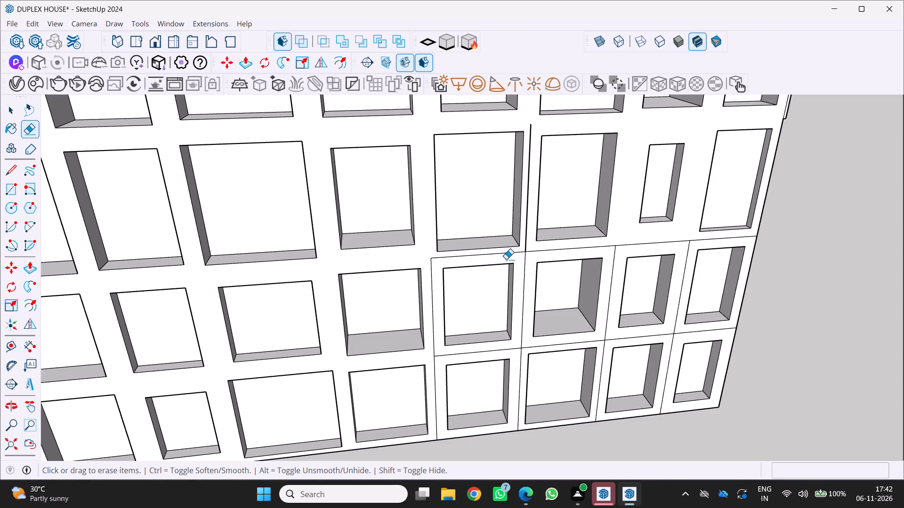
{"action": "left_click", "coordinate": [527, 252]}
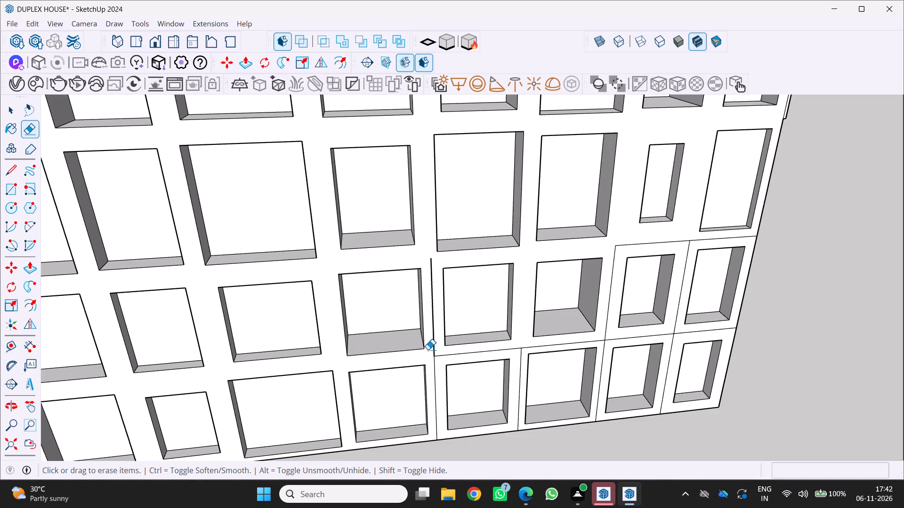
{"action": "left_click", "coordinate": [435, 356]}
{"action": "left_click_drag", "start_coordinate": [525, 349], "coordinate": [522, 349]}
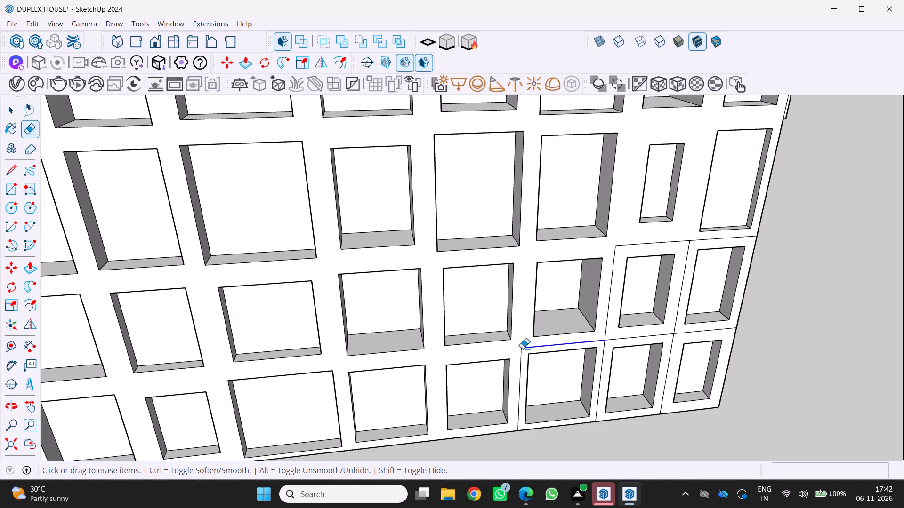
{"action": "left_click_drag", "start_coordinate": [522, 349], "coordinate": [510, 350]}
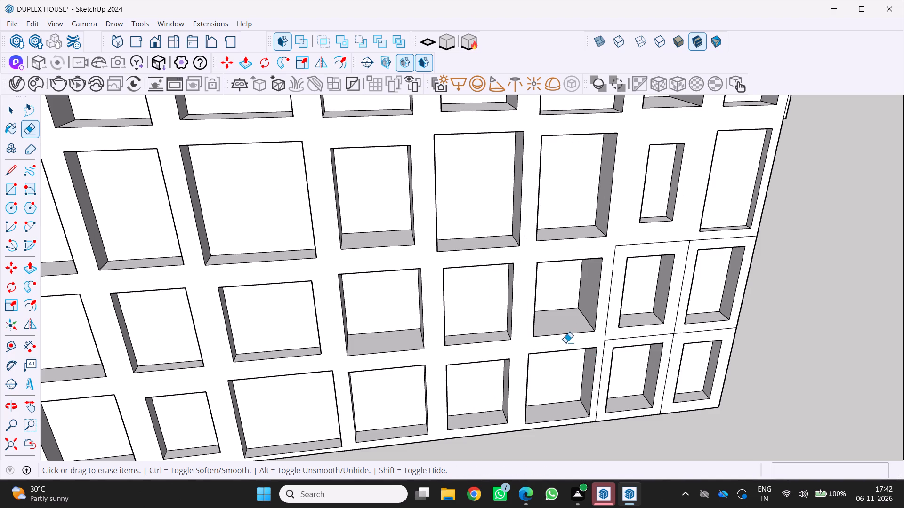
{"action": "scroll", "coordinate": [609, 353], "scroll_direction": "up", "scroll_amount": 4}
{"action": "left_click", "coordinate": [603, 333]}
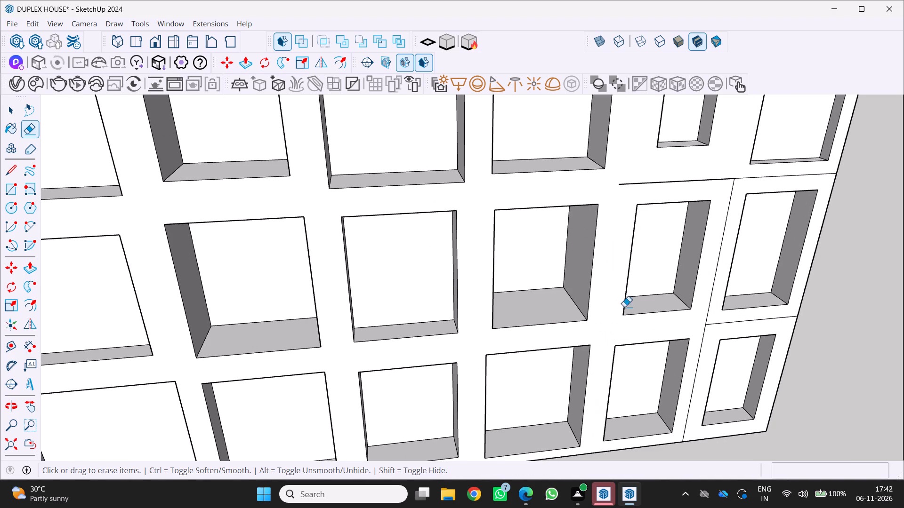
{"action": "left_click", "coordinate": [734, 180]}
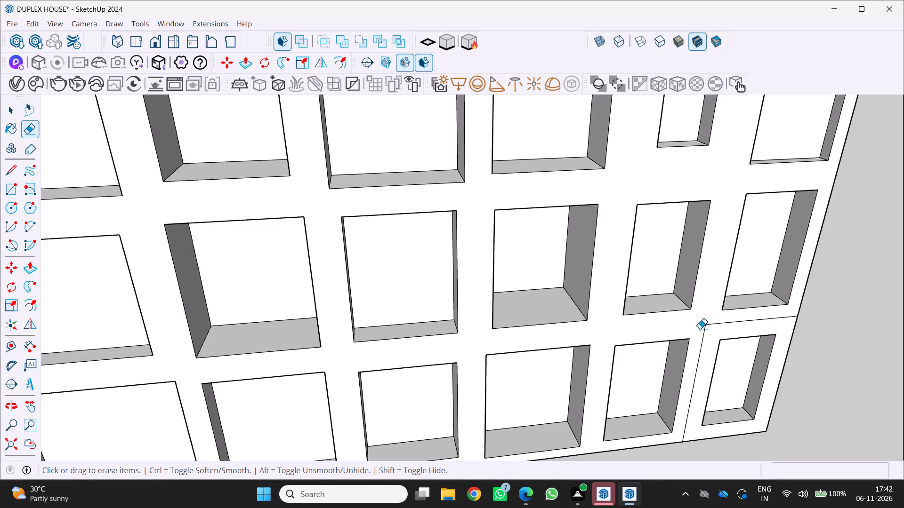
{"action": "left_click_drag", "start_coordinate": [700, 331], "coordinate": [714, 322]}
Offset the outline of the blank top-corner facade panel inward by about 0.67'.
{"action": "scroll", "coordinate": [699, 326], "scroll_direction": "down", "scroll_amount": 17}
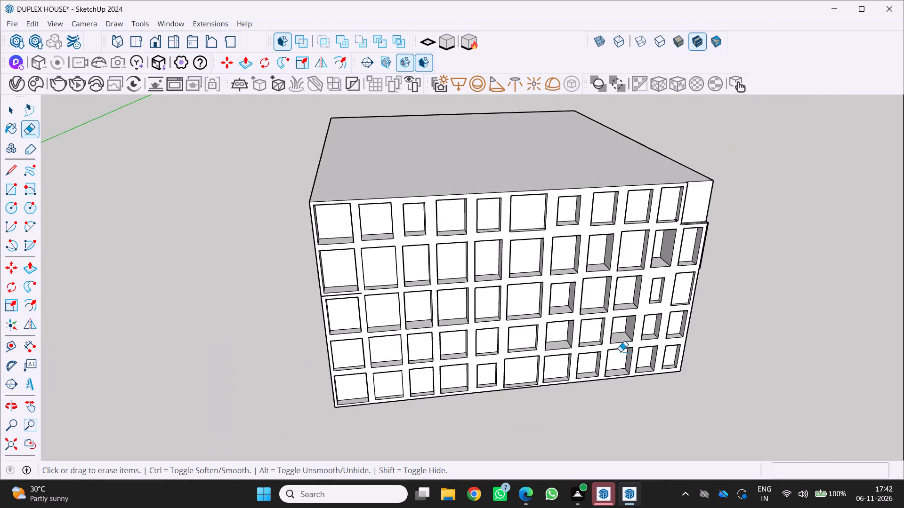
{"action": "scroll", "coordinate": [621, 351], "scroll_direction": "down", "scroll_amount": 3}
{"action": "middle_click_drag", "start_coordinate": [620, 352], "coordinate": [478, 351]}
{"action": "middle_click", "coordinate": [478, 352]}
{"action": "scroll", "coordinate": [651, 331], "scroll_direction": "up", "scroll_amount": 4}
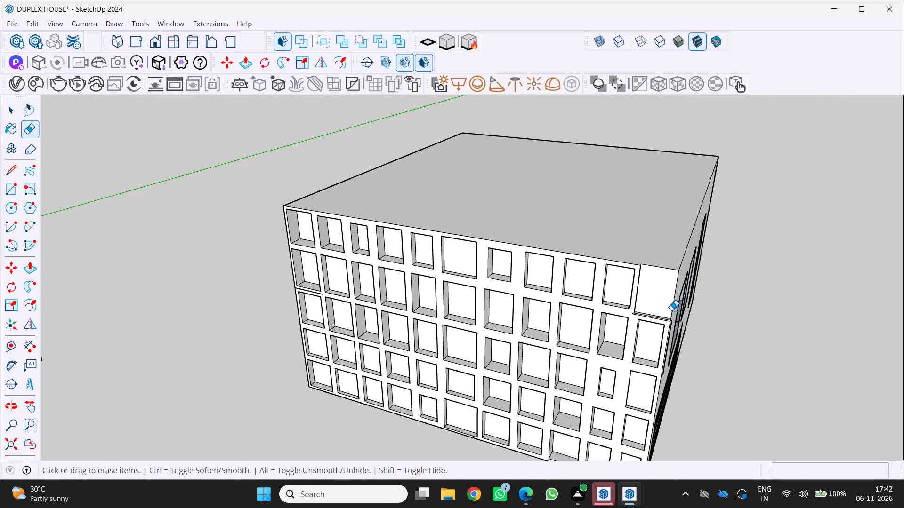
{"action": "key", "text": "f"}
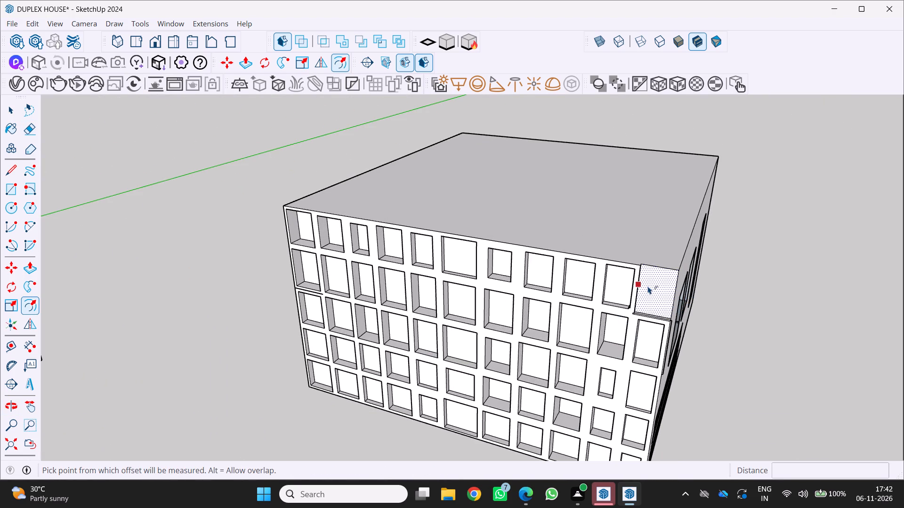
{"action": "left_click", "coordinate": [647, 286]}
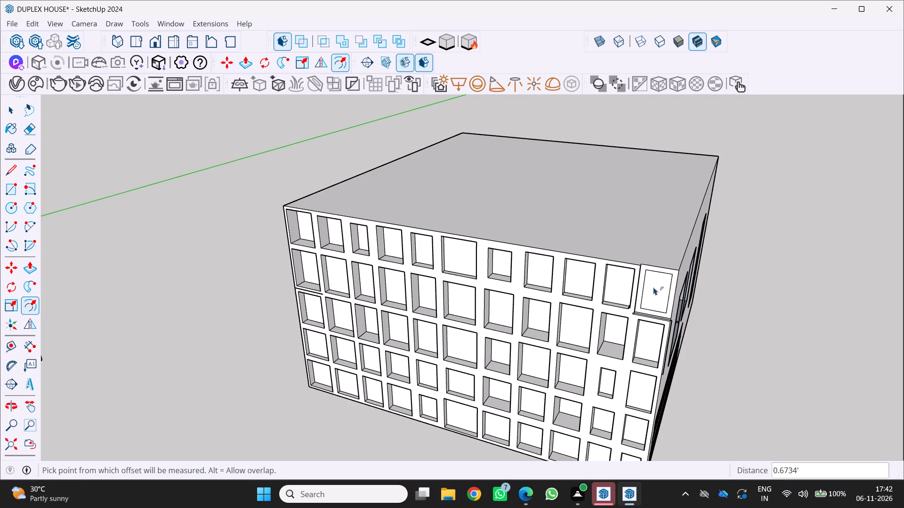
Push/Pull the border face around the new top-corner window outward about 0.45', leaving the window recessed.
{"action": "scroll", "coordinate": [655, 287], "scroll_direction": "up", "scroll_amount": 1}
{"action": "middle_click_drag", "start_coordinate": [655, 287], "coordinate": [674, 295]}
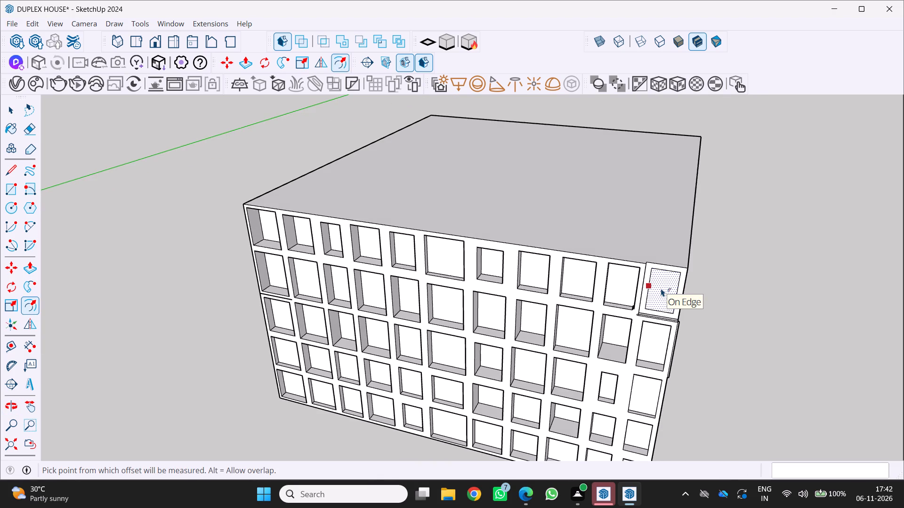
{"action": "key", "text": "p"}
{"action": "scroll", "coordinate": [648, 272], "scroll_direction": "up", "scroll_amount": 2}
{"action": "key", "text": "space"}
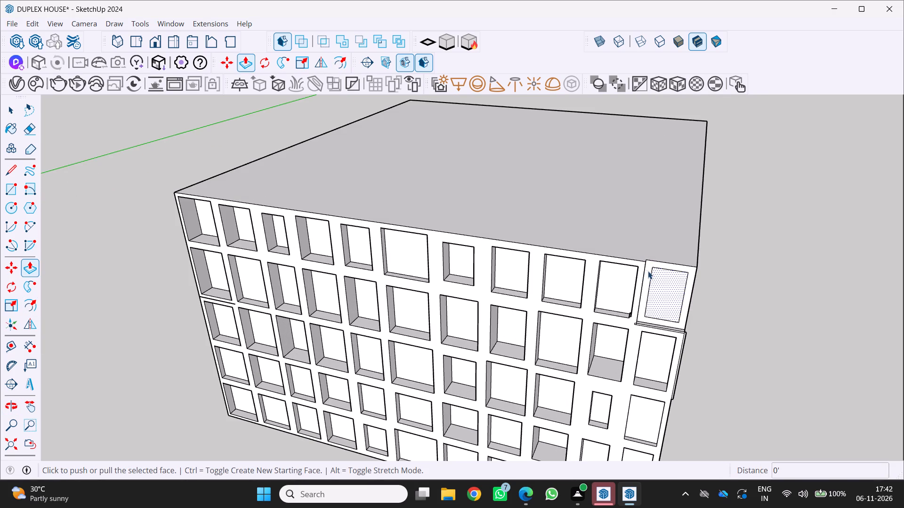
{"action": "left_click", "coordinate": [648, 266]}
{"action": "key", "text": "p"}
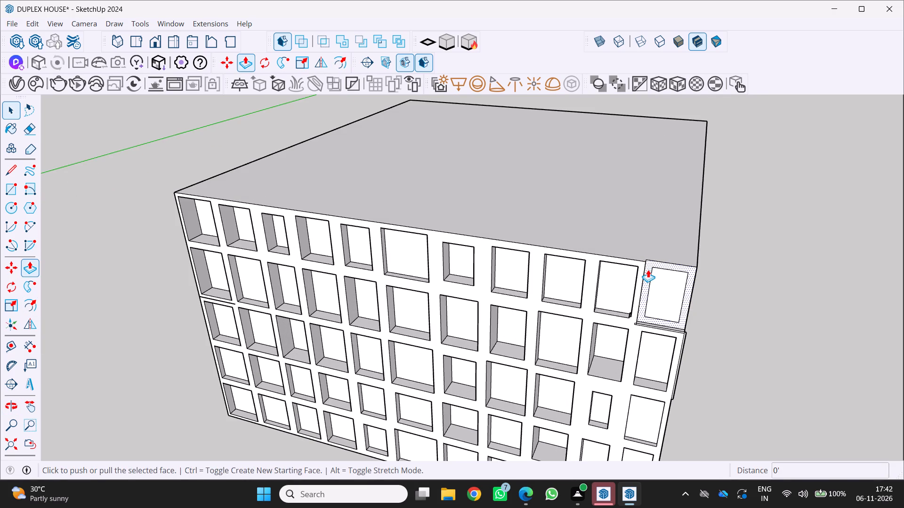
{"action": "left_click_drag", "start_coordinate": [648, 270], "coordinate": [639, 270]}
Erase the vertical seam between the top-corner window's border and the rest of the facade.
{"action": "middle_click_drag", "start_coordinate": [617, 305], "coordinate": [712, 240]}
{"action": "scroll", "coordinate": [654, 259], "scroll_direction": "up", "scroll_amount": 1}
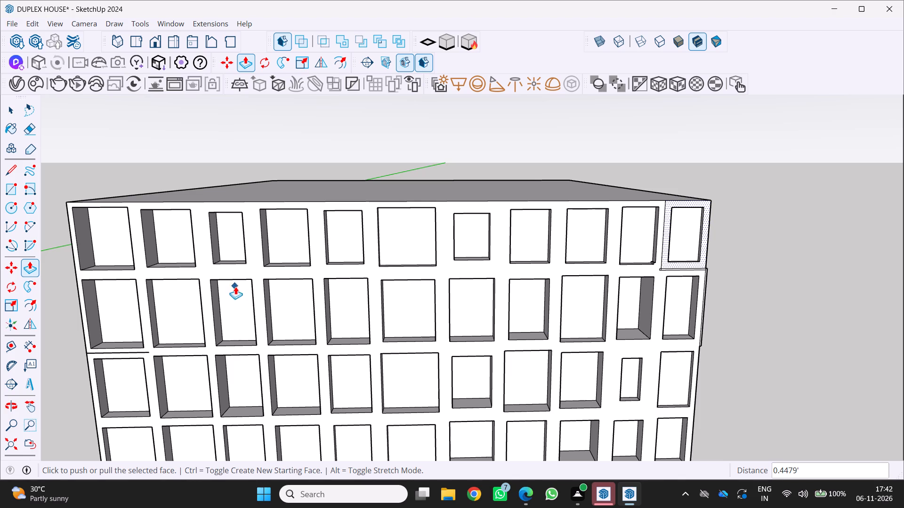
{"action": "middle_click_drag", "start_coordinate": [709, 299], "coordinate": [488, 342]}
{"action": "middle_click", "coordinate": [488, 342]}
{"action": "scroll", "coordinate": [534, 315], "scroll_direction": "up", "scroll_amount": 3}
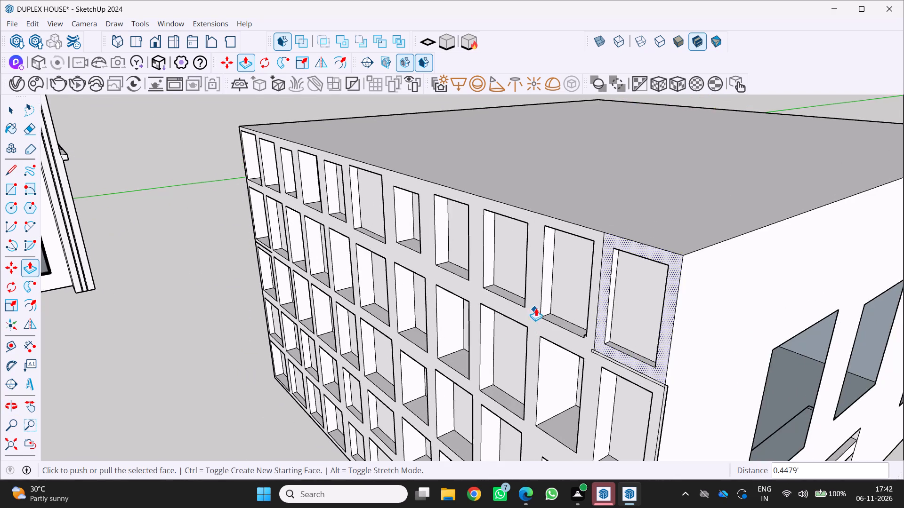
{"action": "middle_click_drag", "start_coordinate": [548, 319], "coordinate": [555, 324]}
{"action": "middle_click_drag", "start_coordinate": [557, 326], "coordinate": [695, 374]}
{"action": "scroll", "coordinate": [572, 336], "scroll_direction": "up", "scroll_amount": 1}
{"action": "middle_click", "coordinate": [702, 369]}
{"action": "scroll", "coordinate": [747, 325], "scroll_direction": "up", "scroll_amount": 2}
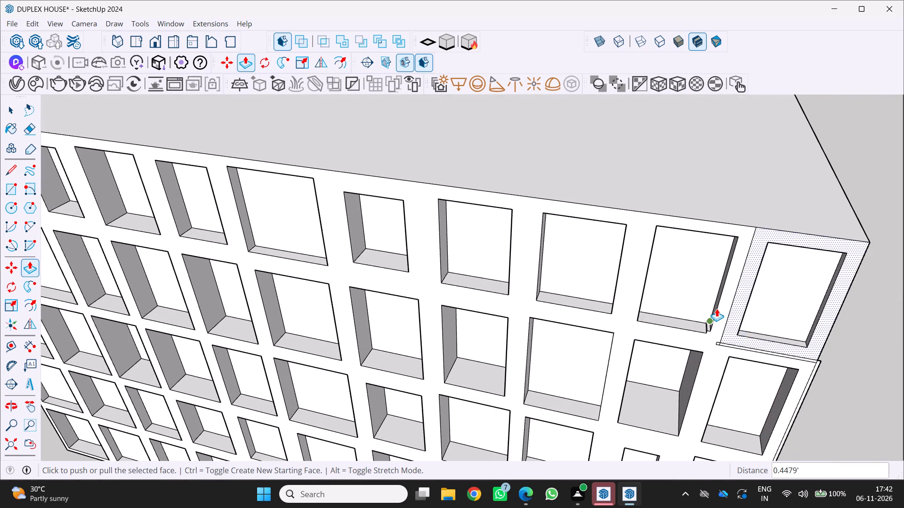
{"action": "key", "text": "e"}
{"action": "left_click", "coordinate": [739, 287]}
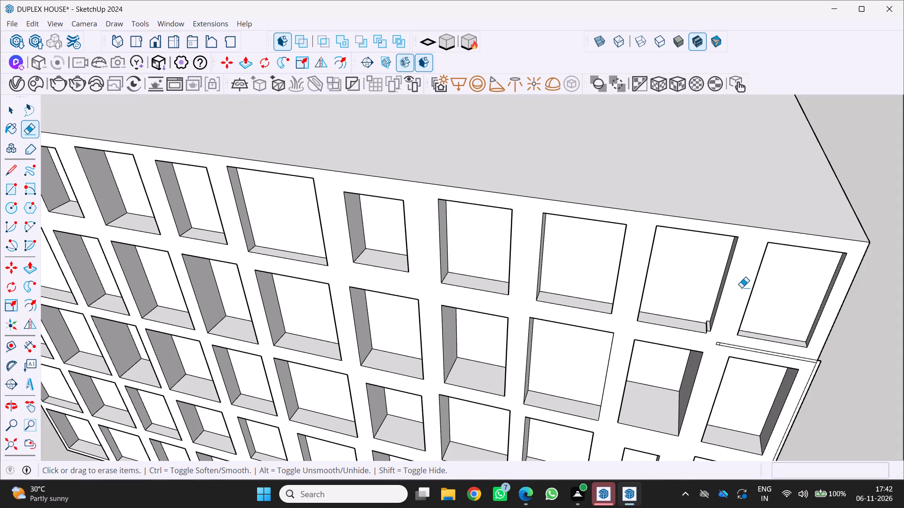
Erase the stray horizontal lines and small leftover edge between the top-corner window and the window below it.
{"action": "middle_click_drag", "start_coordinate": [739, 353], "coordinate": [545, 260]}
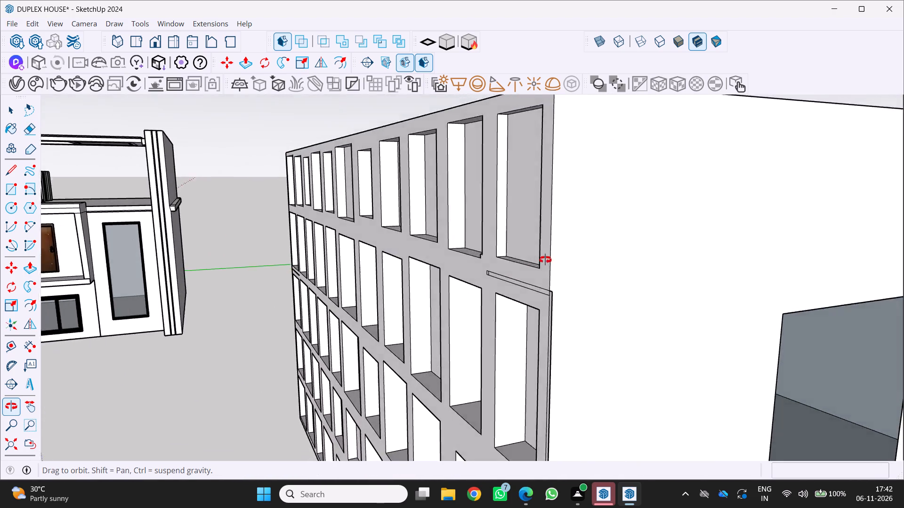
{"action": "middle_click_drag", "start_coordinate": [545, 260], "coordinate": [675, 291]}
{"action": "middle_click", "coordinate": [675, 291]}
{"action": "middle_click", "coordinate": [675, 291]}
{"action": "scroll", "coordinate": [673, 283], "scroll_direction": "down", "scroll_amount": 9}
{"action": "scroll", "coordinate": [615, 309], "scroll_direction": "up", "scroll_amount": 5}
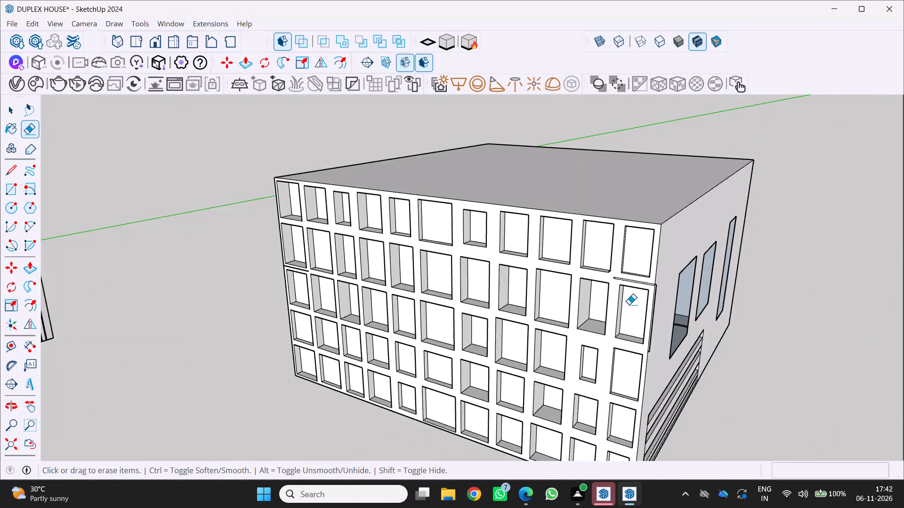
{"action": "scroll", "coordinate": [629, 304], "scroll_direction": "up", "scroll_amount": 6}
{"action": "left_click", "coordinate": [665, 271]}
{"action": "left_click", "coordinate": [665, 270]}
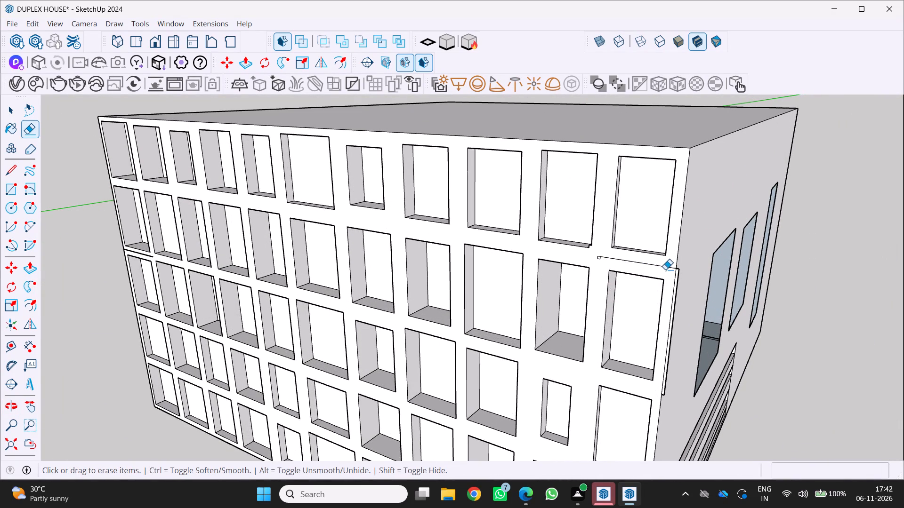
{"action": "left_click", "coordinate": [665, 270]}
{"action": "left_click", "coordinate": [659, 266]}
{"action": "scroll", "coordinate": [611, 267], "scroll_direction": "up", "scroll_amount": 6}
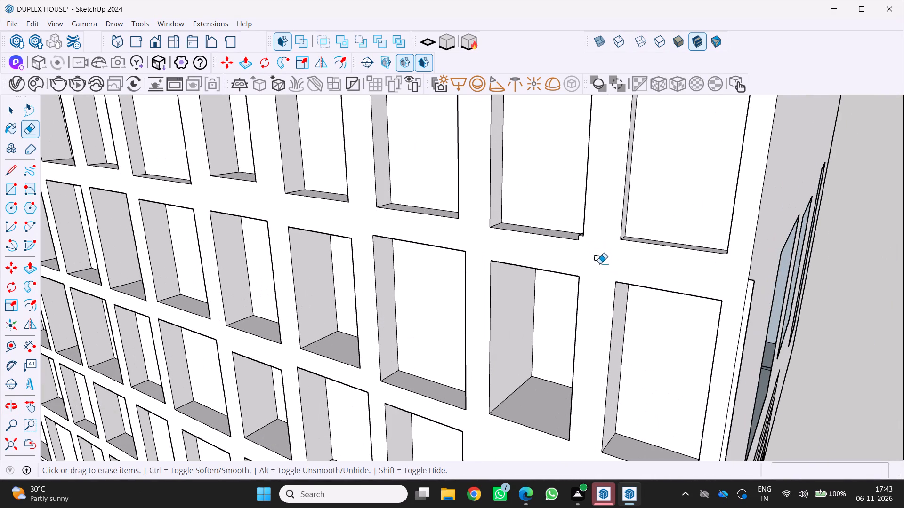
{"action": "left_click_drag", "start_coordinate": [599, 263], "coordinate": [605, 250]}
{"action": "left_click", "coordinate": [595, 260]}
Erase the thin projecting sliver along the block's vertical corner beside the second-row end window.
{"action": "scroll", "coordinate": [664, 272], "scroll_direction": "down", "scroll_amount": 4}
{"action": "scroll", "coordinate": [665, 276], "scroll_direction": "up", "scroll_amount": 1}
{"action": "middle_click_drag", "start_coordinate": [665, 276], "coordinate": [769, 285]}
{"action": "scroll", "coordinate": [749, 284], "scroll_direction": "up", "scroll_amount": 3}
{"action": "scroll", "coordinate": [750, 285], "scroll_direction": "down", "scroll_amount": 4}
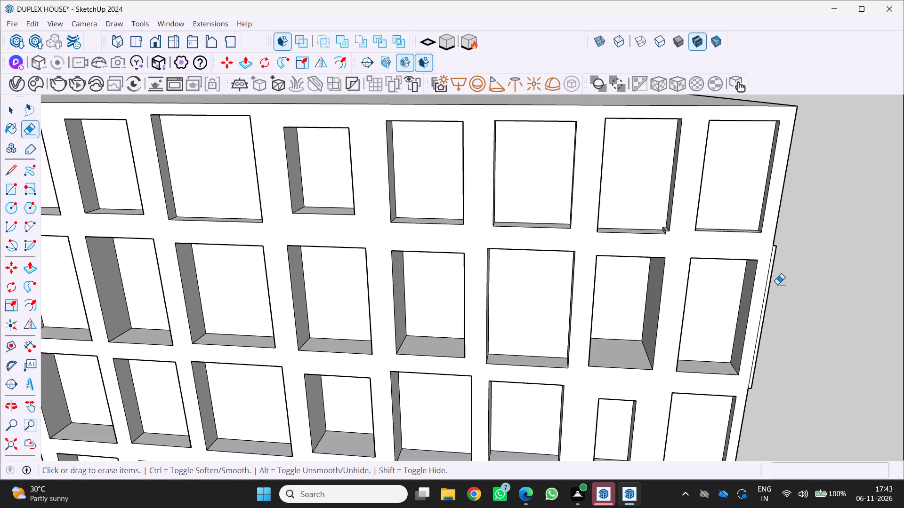
{"action": "middle_click_drag", "start_coordinate": [769, 284], "coordinate": [513, 233]}
{"action": "scroll", "coordinate": [590, 228], "scroll_direction": "down", "scroll_amount": 5}
{"action": "scroll", "coordinate": [588, 251], "scroll_direction": "up", "scroll_amount": 4}
{"action": "middle_click_drag", "start_coordinate": [589, 250], "coordinate": [602, 256]}
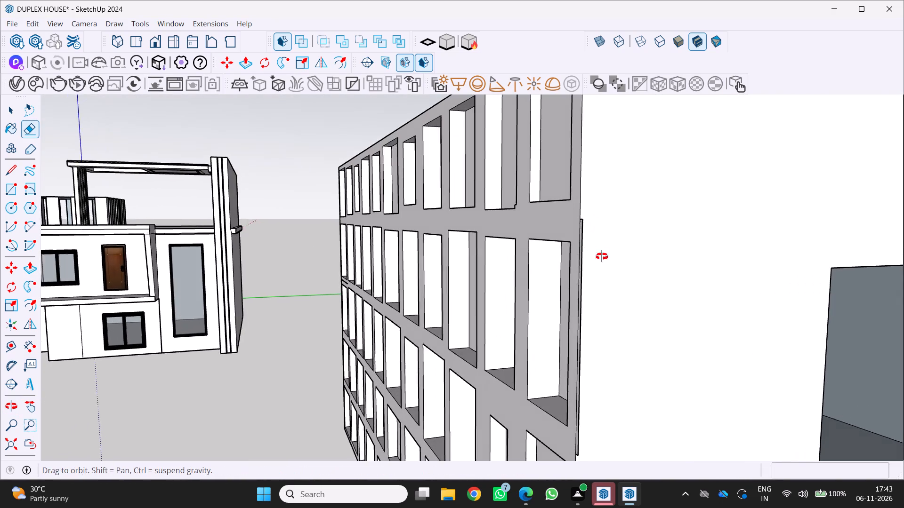
{"action": "middle_click_drag", "start_coordinate": [602, 256], "coordinate": [683, 253]}
{"action": "scroll", "coordinate": [668, 253], "scroll_direction": "up", "scroll_amount": 3}
{"action": "left_click_drag", "start_coordinate": [653, 245], "coordinate": [658, 245]}
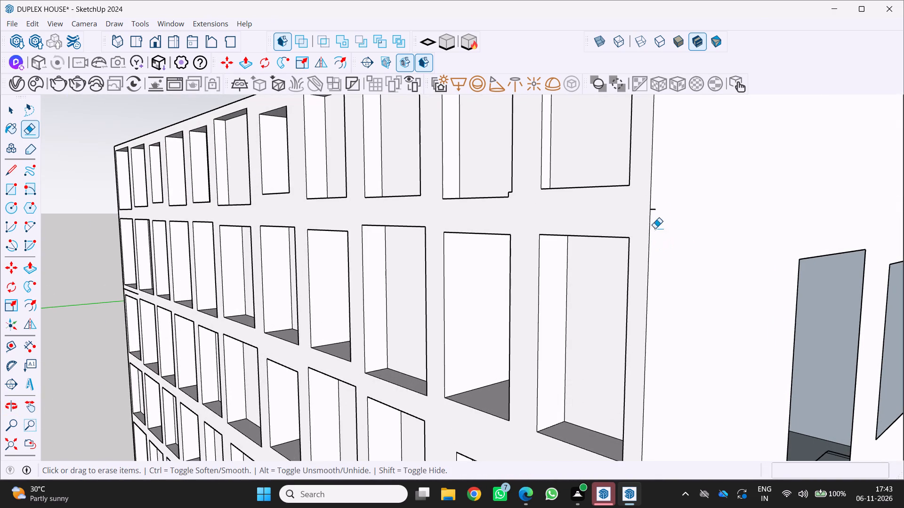
{"action": "left_click_drag", "start_coordinate": [654, 209], "coordinate": [663, 209]}
Examine the cleaned recessed-window facade and the adjoining three-window wall from several angles, including against the house.
{"action": "scroll", "coordinate": [635, 225], "scroll_direction": "down", "scroll_amount": 16}
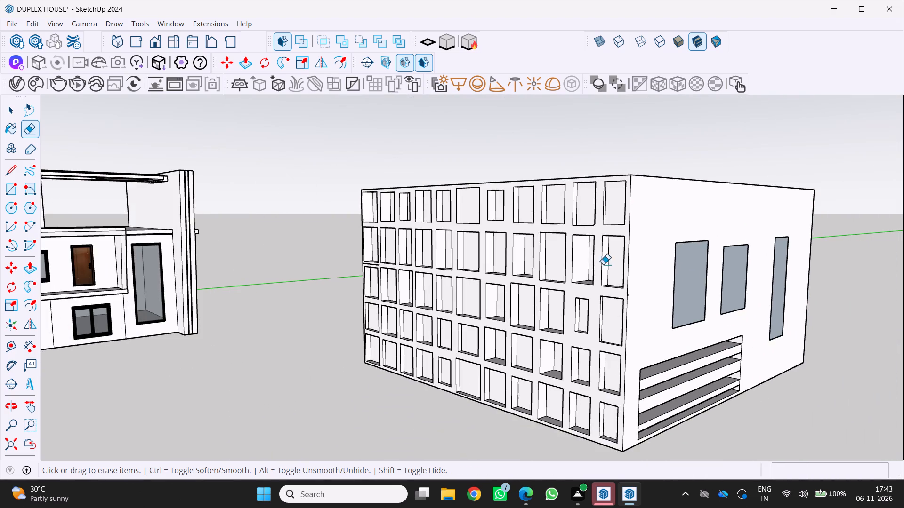
{"action": "scroll", "coordinate": [600, 277], "scroll_direction": "up", "scroll_amount": 1}
{"action": "middle_click_drag", "start_coordinate": [602, 278], "coordinate": [706, 279]}
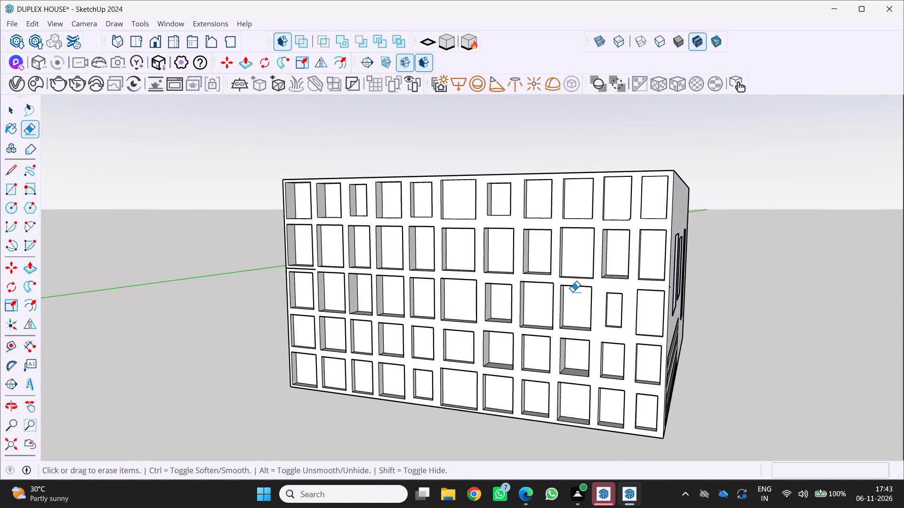
{"action": "middle_click_drag", "start_coordinate": [487, 328], "coordinate": [567, 329]}
{"action": "middle_click", "coordinate": [567, 329]}
{"action": "middle_click_drag", "start_coordinate": [391, 331], "coordinate": [452, 347]}
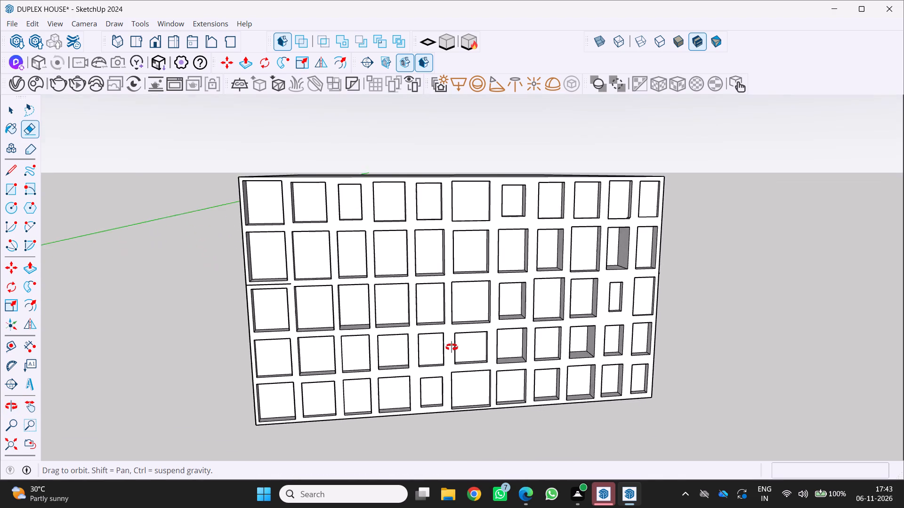
{"action": "middle_click_drag", "start_coordinate": [452, 347], "coordinate": [456, 346]}
{"action": "scroll", "coordinate": [437, 340], "scroll_direction": "down", "scroll_amount": 3}
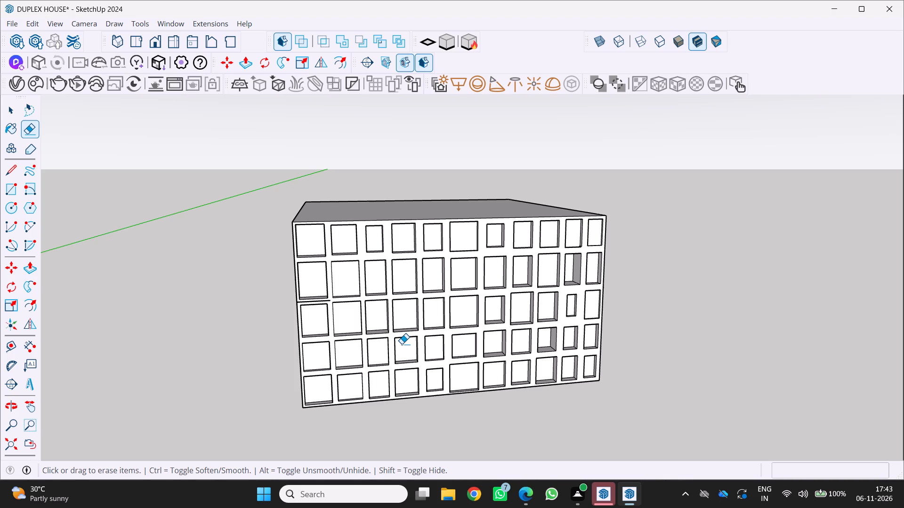
{"action": "scroll", "coordinate": [417, 322], "scroll_direction": "down", "scroll_amount": 2}
{"action": "middle_click_drag", "start_coordinate": [414, 322], "coordinate": [286, 334]}
{"action": "scroll", "coordinate": [430, 281], "scroll_direction": "up", "scroll_amount": 3}
{"action": "middle_click_drag", "start_coordinate": [432, 271], "coordinate": [387, 288]}
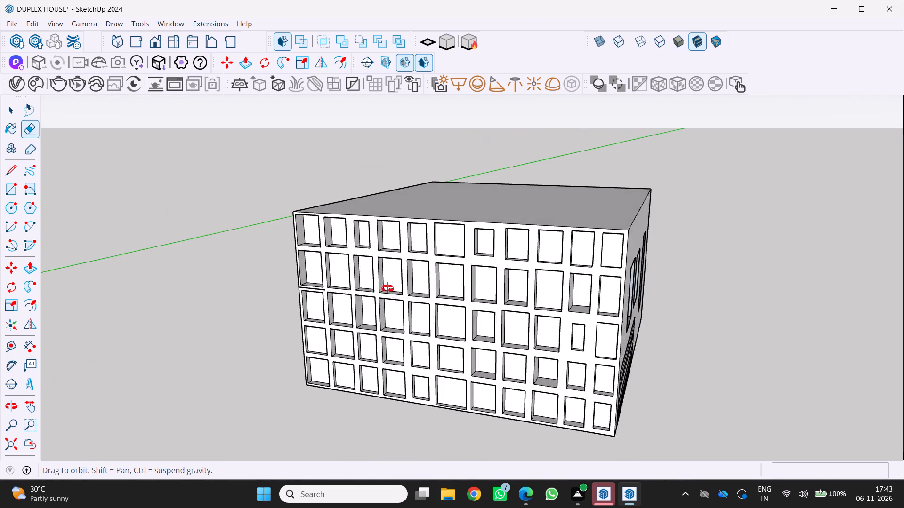
{"action": "middle_click_drag", "start_coordinate": [387, 288], "coordinate": [315, 300]}
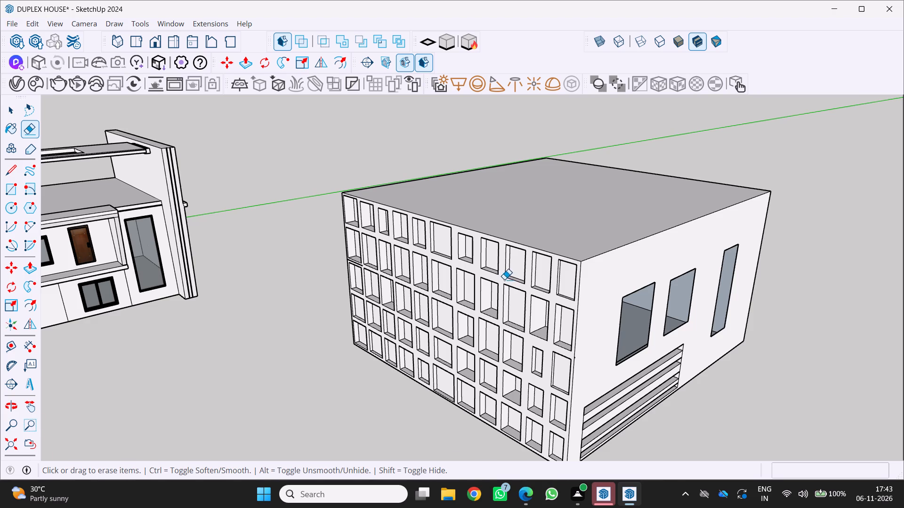
{"action": "scroll", "coordinate": [502, 280], "scroll_direction": "down", "scroll_amount": 2}
{"action": "middle_click_drag", "start_coordinate": [478, 281], "coordinate": [424, 285]}
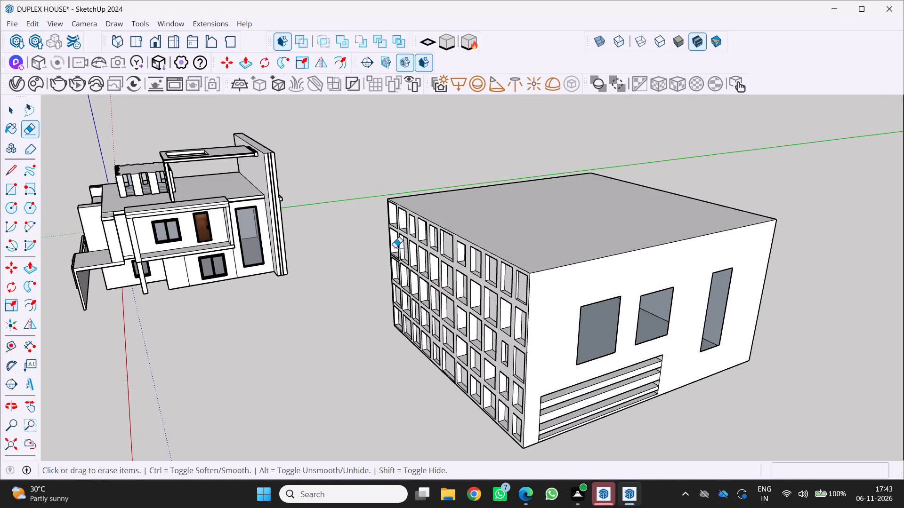
{"action": "scroll", "coordinate": [448, 310], "scroll_direction": "up", "scroll_amount": 1}
{"action": "middle_click_drag", "start_coordinate": [448, 310], "coordinate": [537, 333]}
{"action": "middle_click_drag", "start_coordinate": [546, 333], "coordinate": [619, 318]}
{"action": "scroll", "coordinate": [548, 317], "scroll_direction": "up", "scroll_amount": 2}
{"action": "middle_click_drag", "start_coordinate": [444, 322], "coordinate": [476, 325]}
{"action": "middle_click_drag", "start_coordinate": [479, 325], "coordinate": [556, 313]}
{"action": "scroll", "coordinate": [556, 313], "scroll_direction": "up", "scroll_amount": 1}
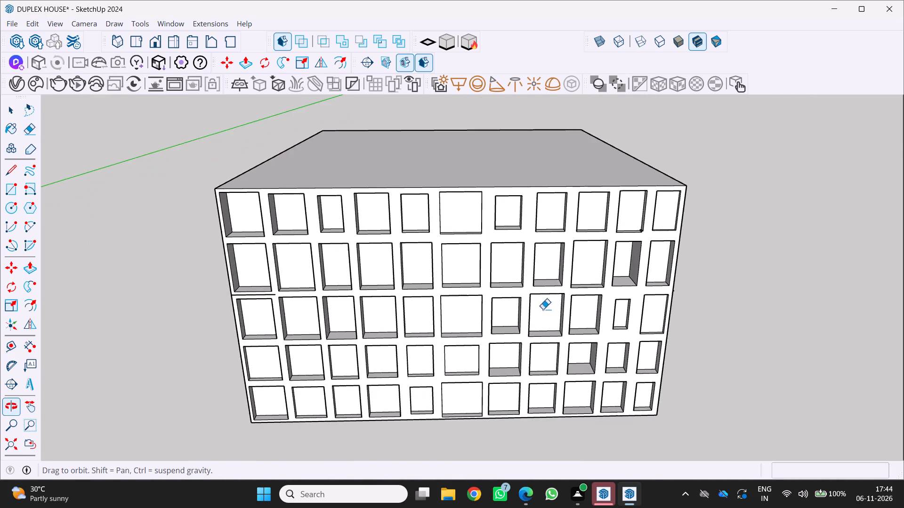
{"action": "scroll", "coordinate": [477, 306], "scroll_direction": "up", "scroll_amount": 1}
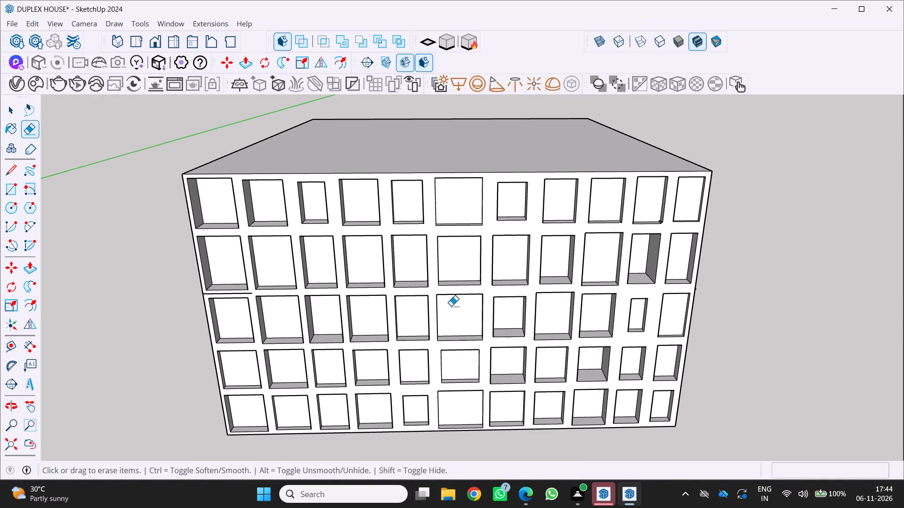
Examine the block's blank walls and recessed-window facade from all around, together with the duplex house.
{"action": "scroll", "coordinate": [472, 301], "scroll_direction": "down", "scroll_amount": 1}
{"action": "middle_click_drag", "start_coordinate": [483, 300], "coordinate": [492, 302]}
{"action": "middle_click_drag", "start_coordinate": [497, 302], "coordinate": [502, 302]}
{"action": "middle_click_drag", "start_coordinate": [506, 302], "coordinate": [610, 290]}
{"action": "scroll", "coordinate": [562, 272], "scroll_direction": "down", "scroll_amount": 4}
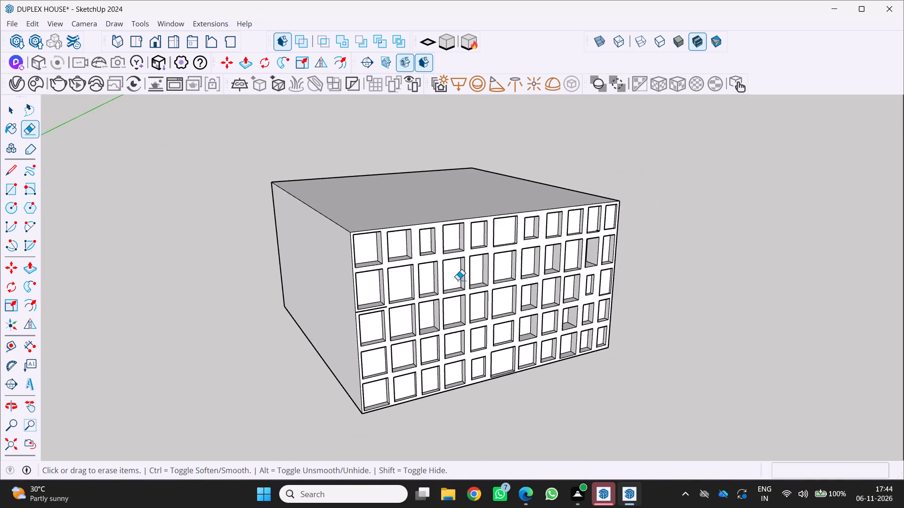
{"action": "middle_click_drag", "start_coordinate": [357, 264], "coordinate": [646, 239]}
{"action": "middle_click", "coordinate": [646, 239]}
{"action": "scroll", "coordinate": [489, 277], "scroll_direction": "down", "scroll_amount": 13}
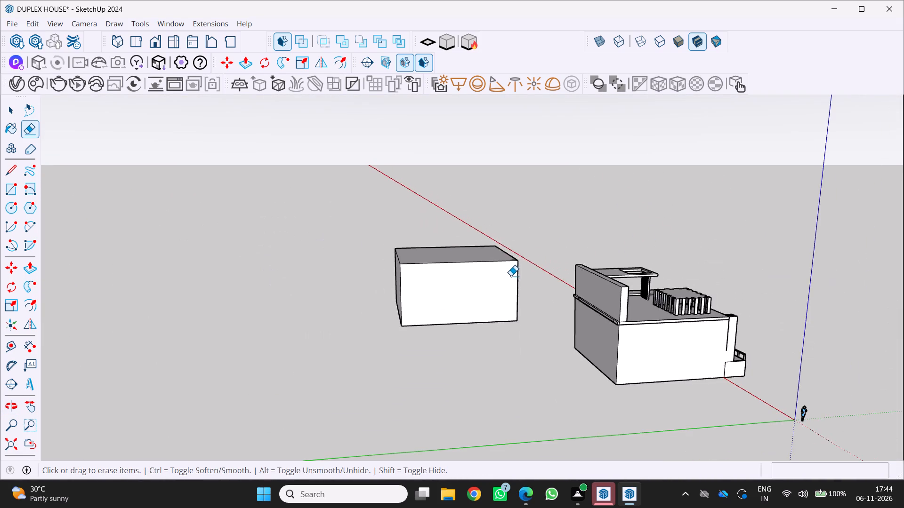
{"action": "middle_click_drag", "start_coordinate": [511, 276], "coordinate": [385, 283]}
{"action": "scroll", "coordinate": [417, 269], "scroll_direction": "down", "scroll_amount": 2}
{"action": "middle_click", "coordinate": [422, 275]}
{"action": "middle_click", "coordinate": [422, 276]}
{"action": "middle_click", "coordinate": [422, 276]}
{"action": "middle_click", "coordinate": [422, 276]}
{"action": "middle_click_drag", "start_coordinate": [420, 277], "coordinate": [415, 277]}
{"action": "middle_click_drag", "start_coordinate": [383, 276], "coordinate": [301, 257]}
{"action": "scroll", "coordinate": [376, 273], "scroll_direction": "up", "scroll_amount": 3}
{"action": "middle_click_drag", "start_coordinate": [373, 277], "coordinate": [248, 231]}
{"action": "scroll", "coordinate": [373, 277], "scroll_direction": "up", "scroll_amount": 2}
{"action": "scroll", "coordinate": [290, 220], "scroll_direction": "down", "scroll_amount": 5}
{"action": "middle_click_drag", "start_coordinate": [373, 238], "coordinate": [375, 243]}
{"action": "middle_click_drag", "start_coordinate": [371, 261], "coordinate": [365, 272]}
{"action": "middle_click_drag", "start_coordinate": [362, 274], "coordinate": [295, 295]}
{"action": "scroll", "coordinate": [346, 282], "scroll_direction": "up", "scroll_amount": 5}
{"action": "middle_click_drag", "start_coordinate": [332, 283], "coordinate": [311, 287]}
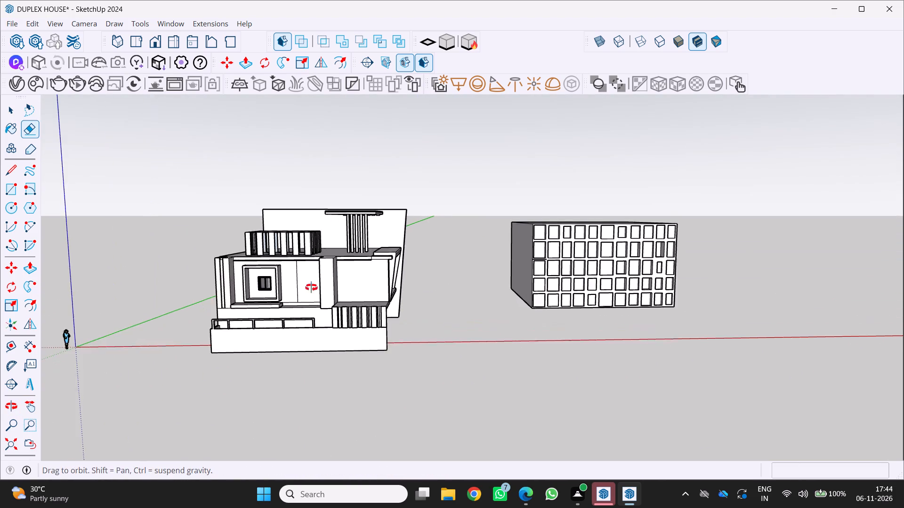
Examine the house's side with the balcony door and windows, comparing it with the neighbouring recessed-window facade.
{"action": "middle_click_drag", "start_coordinate": [311, 287], "coordinate": [225, 285]}
{"action": "scroll", "coordinate": [225, 285], "scroll_direction": "up", "scroll_amount": 1}
{"action": "middle_click", "coordinate": [226, 282]}
{"action": "scroll", "coordinate": [317, 239], "scroll_direction": "down", "scroll_amount": 6}
{"action": "middle_click", "coordinate": [369, 245]}
{"action": "middle_click_drag", "start_coordinate": [371, 247], "coordinate": [266, 270]}
{"action": "scroll", "coordinate": [331, 271], "scroll_direction": "up", "scroll_amount": 1}
{"action": "scroll", "coordinate": [369, 240], "scroll_direction": "up", "scroll_amount": 7}
{"action": "middle_click_drag", "start_coordinate": [391, 249], "coordinate": [382, 247]}
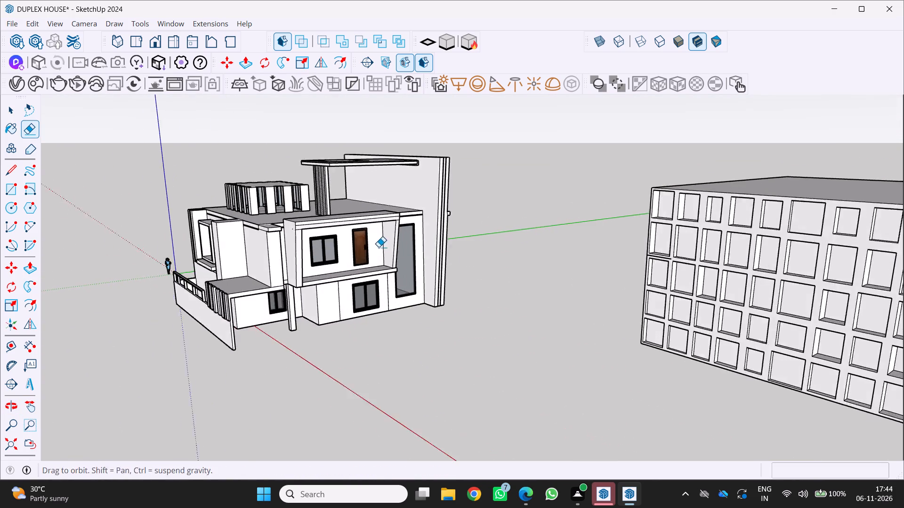
{"action": "scroll", "coordinate": [379, 247], "scroll_direction": "up", "scroll_amount": 3}
{"action": "middle_click_drag", "start_coordinate": [378, 246], "coordinate": [330, 251]}
{"action": "scroll", "coordinate": [330, 251], "scroll_direction": "up", "scroll_amount": 1}
{"action": "scroll", "coordinate": [380, 228], "scroll_direction": "down", "scroll_amount": 6}
{"action": "scroll", "coordinate": [462, 284], "scroll_direction": "up", "scroll_amount": 4}
{"action": "middle_click_drag", "start_coordinate": [464, 283], "coordinate": [429, 288]}
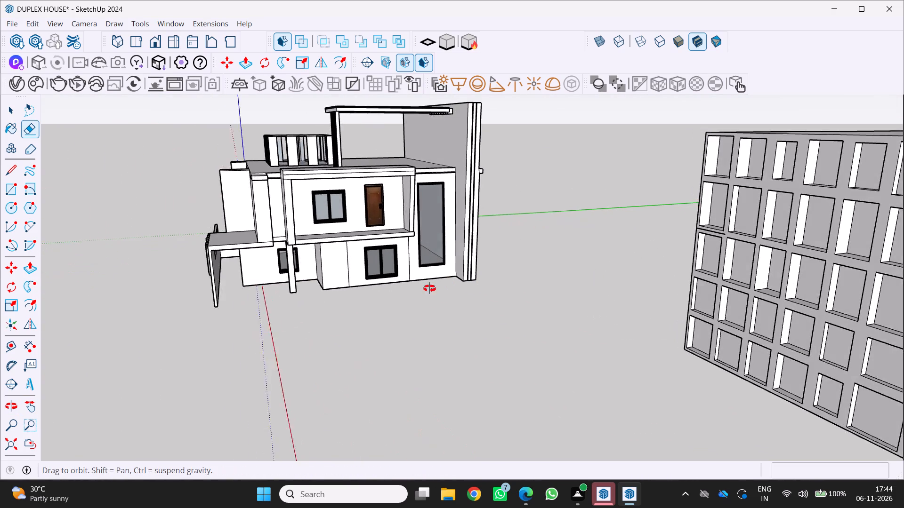
{"action": "middle_click_drag", "start_coordinate": [429, 288], "coordinate": [421, 288]}
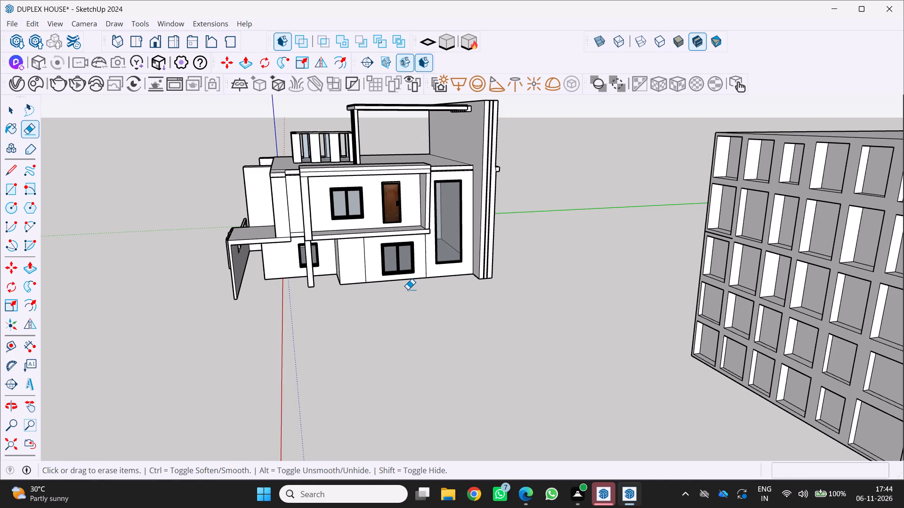
{"action": "scroll", "coordinate": [410, 284], "scroll_direction": "down", "scroll_amount": 1}
{"action": "middle_click_drag", "start_coordinate": [418, 281], "coordinate": [504, 277]}
{"action": "scroll", "coordinate": [499, 270], "scroll_direction": "down", "scroll_amount": 3}
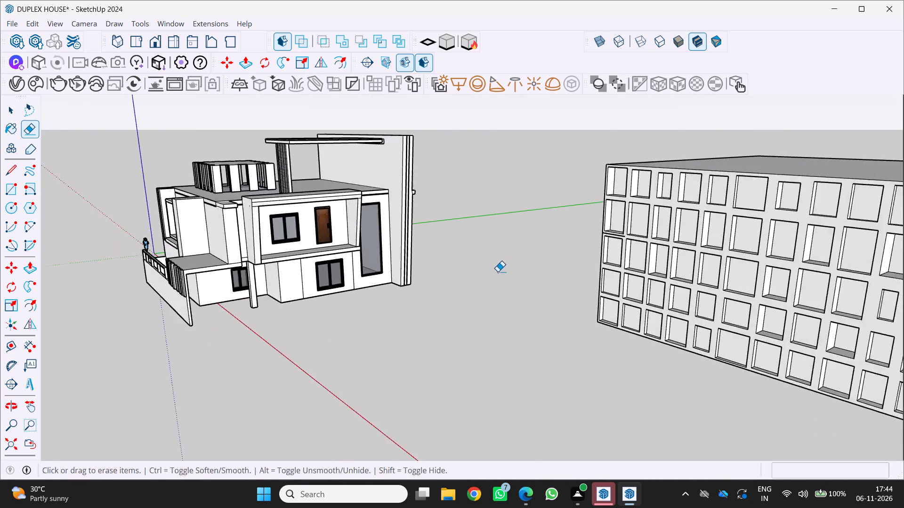
{"action": "middle_click_drag", "start_coordinate": [496, 272], "coordinate": [416, 289]}
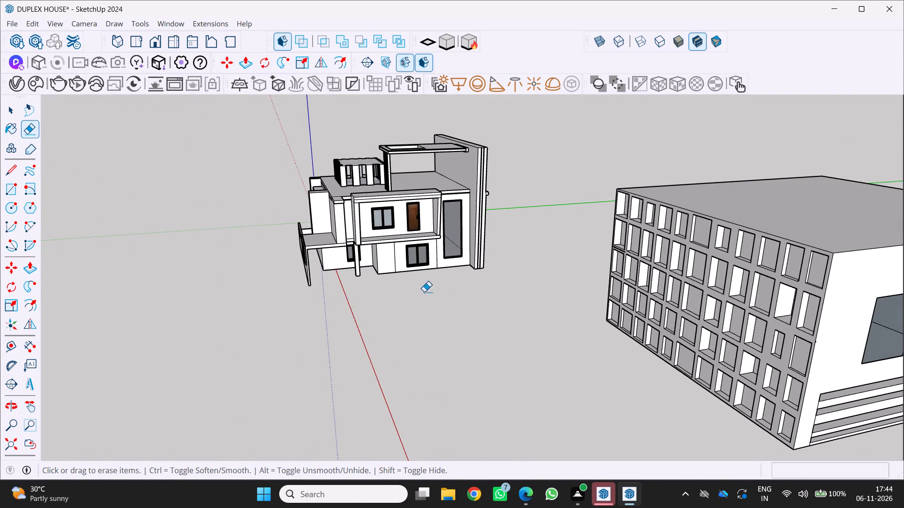
{"action": "scroll", "coordinate": [448, 290], "scroll_direction": "up", "scroll_amount": 3}
{"action": "middle_click_drag", "start_coordinate": [457, 284], "coordinate": [440, 294]}
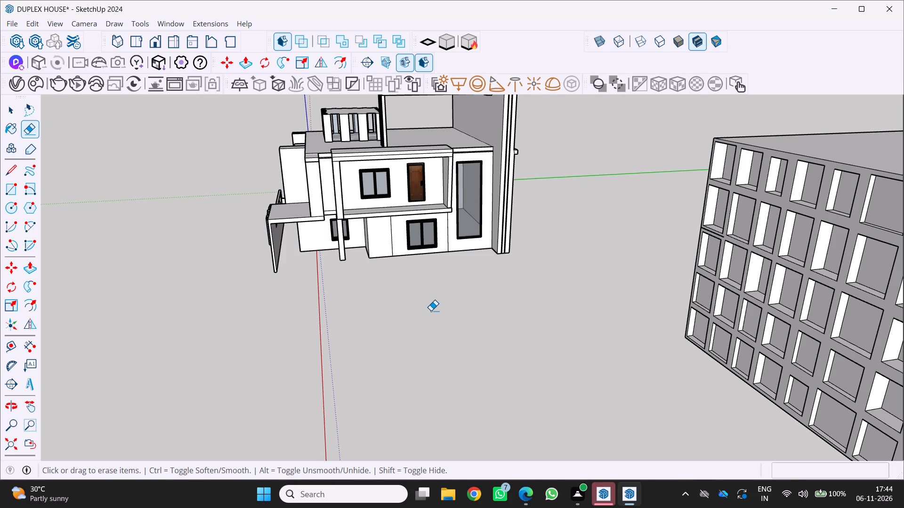
{"action": "middle_click_drag", "start_coordinate": [414, 326], "coordinate": [508, 332]}
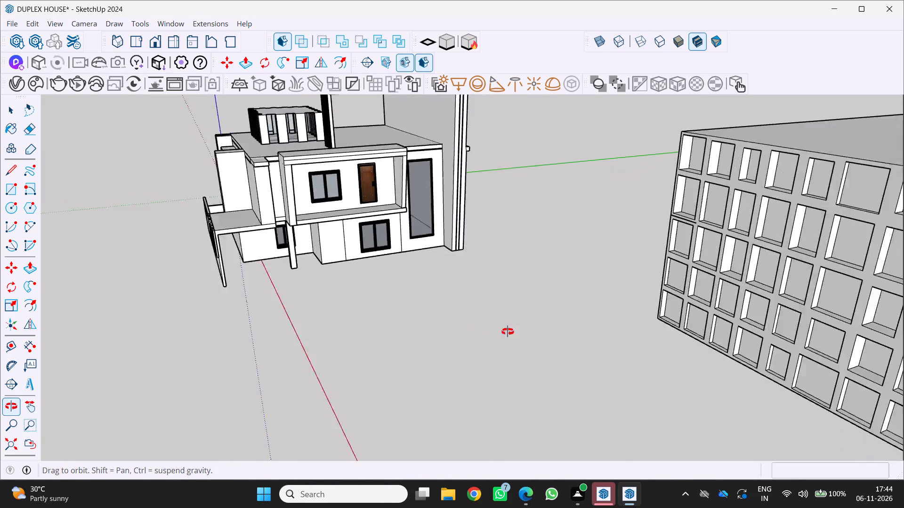
{"action": "middle_click_drag", "start_coordinate": [508, 332], "coordinate": [553, 332]}
Erase the stray horizontal line between the second- and third-row windows at the facade's end nearest the house.
{"action": "scroll", "coordinate": [538, 337], "scroll_direction": "down", "scroll_amount": 5}
{"action": "scroll", "coordinate": [484, 322], "scroll_direction": "up", "scroll_amount": 1}
{"action": "middle_click_drag", "start_coordinate": [482, 323], "coordinate": [370, 297]}
{"action": "scroll", "coordinate": [391, 239], "scroll_direction": "up", "scroll_amount": 7}
{"action": "middle_click_drag", "start_coordinate": [340, 230], "coordinate": [142, 168]}
{"action": "middle_click", "coordinate": [142, 168]}
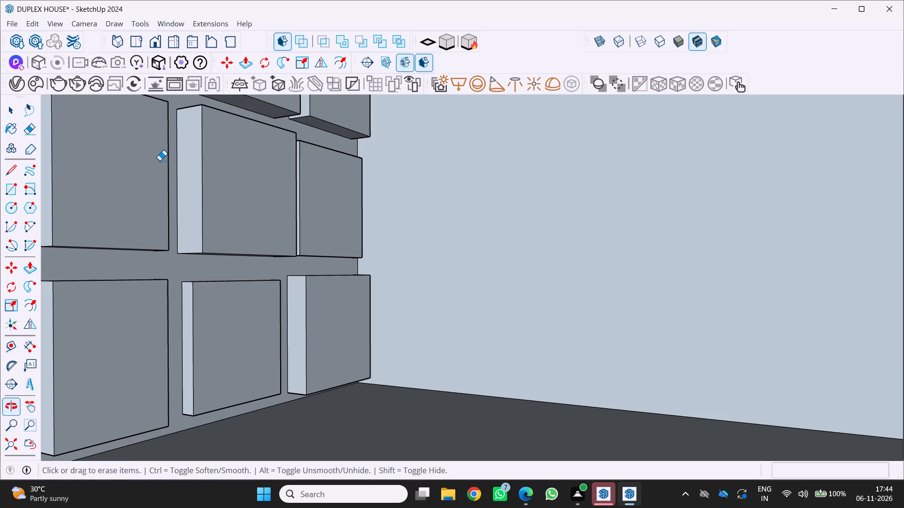
{"action": "scroll", "coordinate": [160, 160], "scroll_direction": "down", "scroll_amount": 7}
{"action": "middle_click_drag", "start_coordinate": [208, 164], "coordinate": [511, 217]}
{"action": "scroll", "coordinate": [508, 220], "scroll_direction": "down", "scroll_amount": 15}
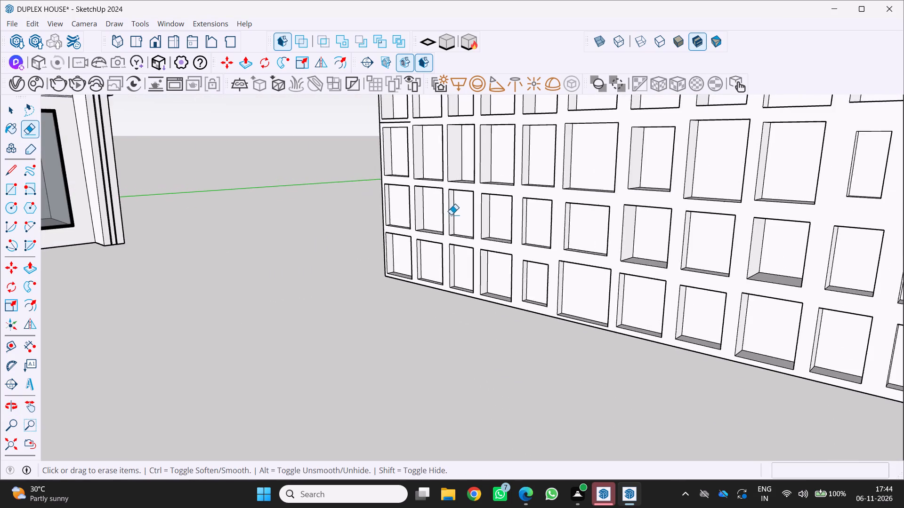
{"action": "middle_click_drag", "start_coordinate": [451, 215], "coordinate": [594, 228]}
{"action": "scroll", "coordinate": [582, 233], "scroll_direction": "down", "scroll_amount": 8}
{"action": "middle_click_drag", "start_coordinate": [496, 228], "coordinate": [515, 151]}
{"action": "middle_click", "coordinate": [515, 151]}
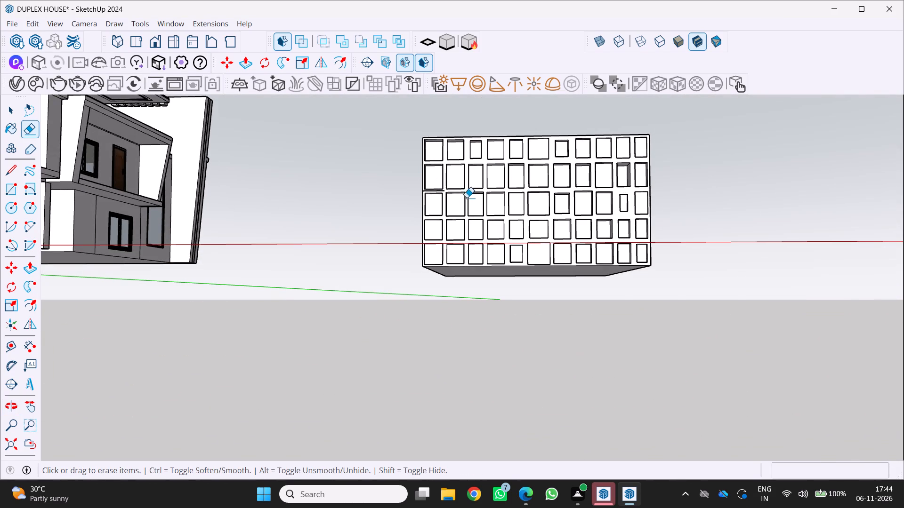
{"action": "scroll", "coordinate": [424, 188], "scroll_direction": "up", "scroll_amount": 10}
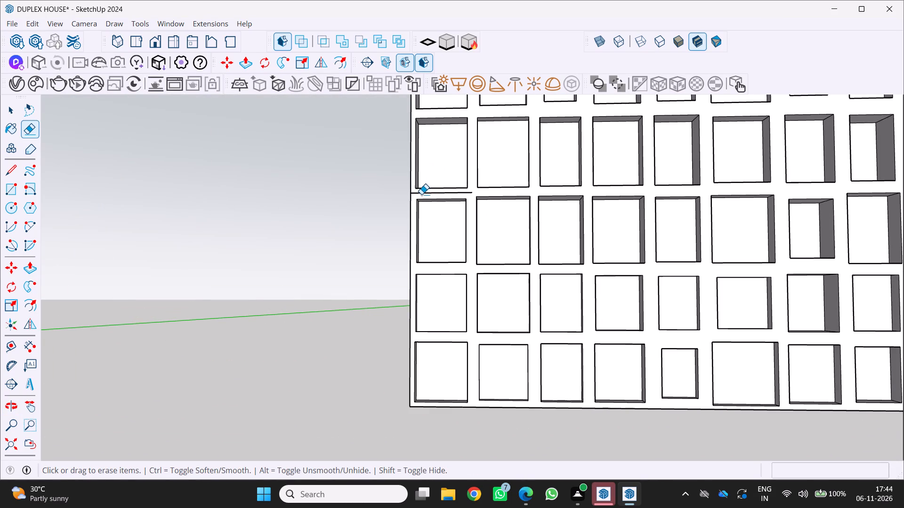
{"action": "left_click", "coordinate": [421, 194]}
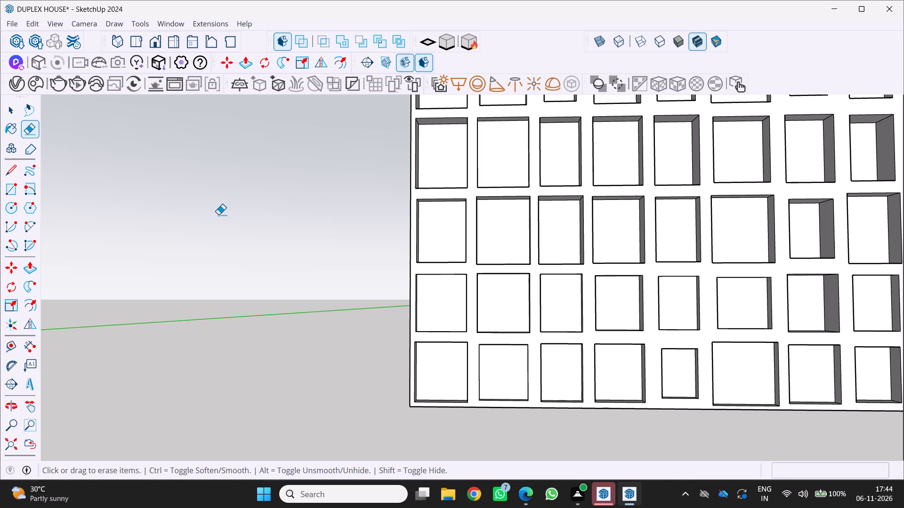
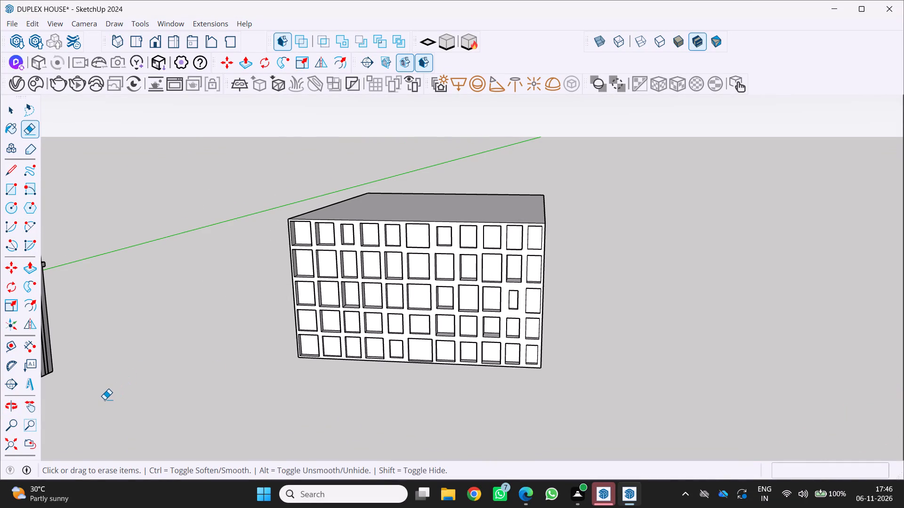
Examine the block's recessed-window facade and the duplex house's front, balcony side and roof pergola from several angles.
{"action": "scroll", "coordinate": [111, 408], "scroll_direction": "down", "scroll_amount": 3}
{"action": "middle_click_drag", "start_coordinate": [131, 507], "coordinate": [184, 411]}
{"action": "middle_click_drag", "start_coordinate": [185, 411], "coordinate": [197, 409]}
{"action": "scroll", "coordinate": [231, 401], "scroll_direction": "down", "scroll_amount": 3}
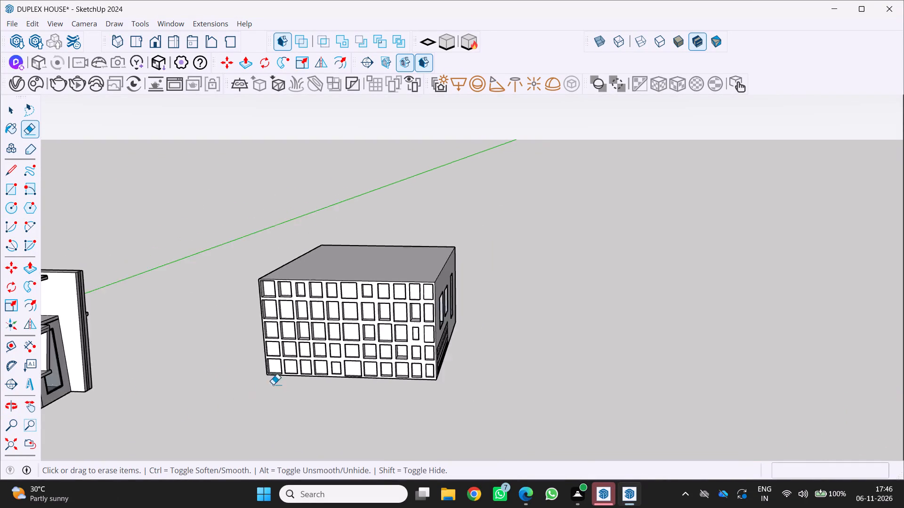
{"action": "middle_click_drag", "start_coordinate": [278, 384], "coordinate": [452, 330]}
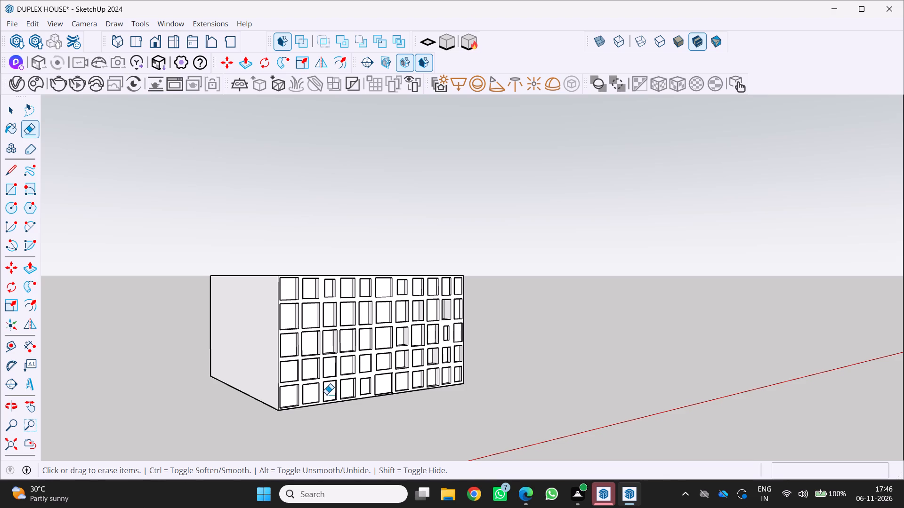
{"action": "scroll", "coordinate": [314, 364], "scroll_direction": "down", "scroll_amount": 2}
{"action": "middle_click_drag", "start_coordinate": [318, 357], "coordinate": [307, 361]}
{"action": "scroll", "coordinate": [395, 331], "scroll_direction": "down", "scroll_amount": 5}
{"action": "middle_click_drag", "start_coordinate": [387, 328], "coordinate": [330, 336]}
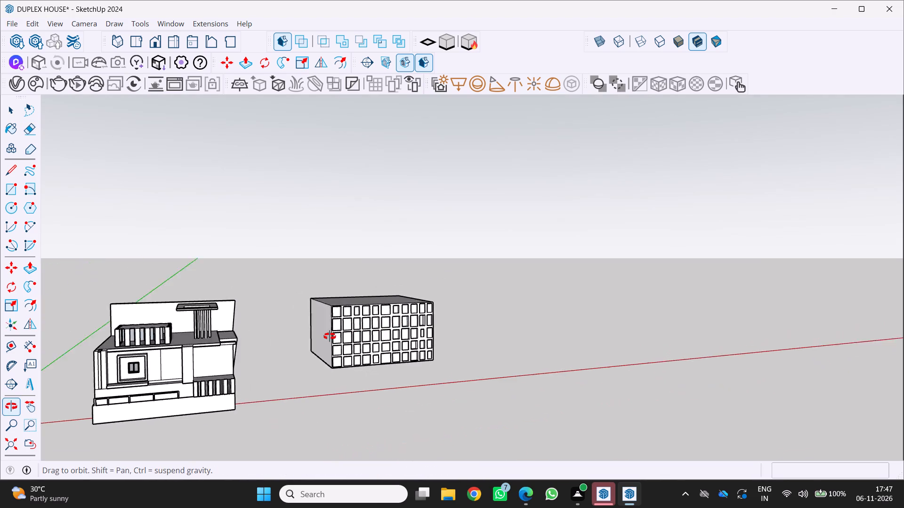
{"action": "middle_click_drag", "start_coordinate": [330, 336], "coordinate": [233, 345]}
{"action": "scroll", "coordinate": [194, 338], "scroll_direction": "up", "scroll_amount": 5}
{"action": "middle_click_drag", "start_coordinate": [169, 343], "coordinate": [47, 363]}
{"action": "scroll", "coordinate": [127, 345], "scroll_direction": "up", "scroll_amount": 4}
{"action": "middle_click_drag", "start_coordinate": [162, 349], "coordinate": [128, 349]}
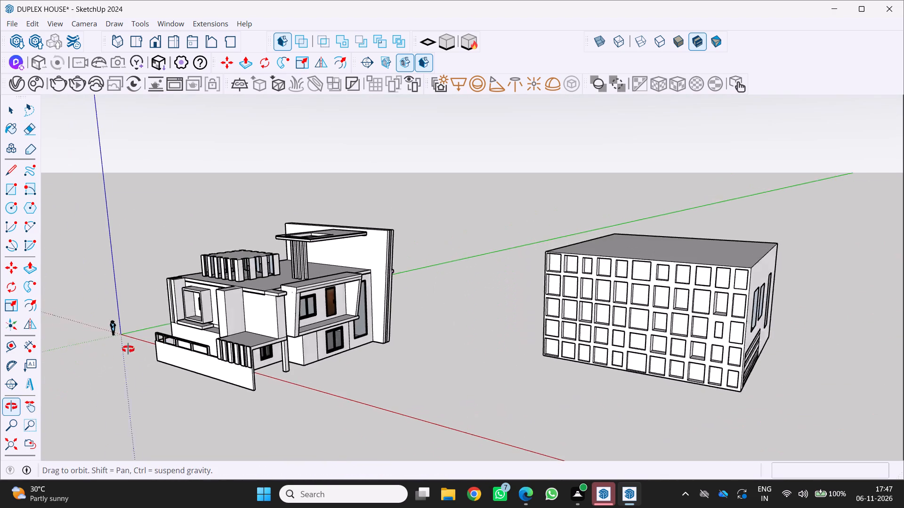
{"action": "middle_click_drag", "start_coordinate": [128, 349], "coordinate": [81, 348]}
{"action": "middle_click", "coordinate": [80, 348]}
{"action": "scroll", "coordinate": [109, 343], "scroll_direction": "down", "scroll_amount": 4}
{"action": "scroll", "coordinate": [113, 344], "scroll_direction": "up", "scroll_amount": 1}
{"action": "middle_click_drag", "start_coordinate": [113, 344], "coordinate": [54, 344]}
{"action": "scroll", "coordinate": [165, 340], "scroll_direction": "up", "scroll_amount": 13}
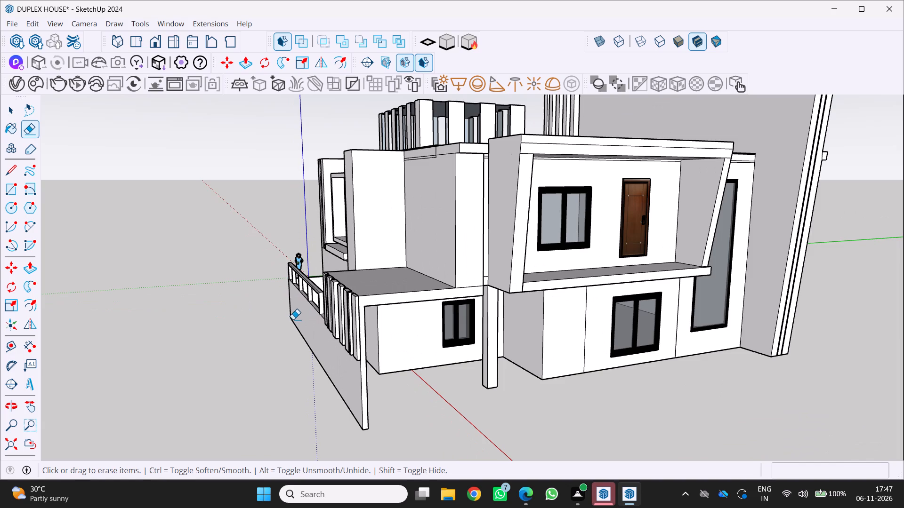
{"action": "middle_click_drag", "start_coordinate": [271, 322], "coordinate": [132, 339], "text": "shift"}
{"action": "scroll", "coordinate": [132, 339], "scroll_direction": "down", "scroll_amount": 9, "text": "shift"}
{"action": "scroll", "coordinate": [168, 309], "scroll_direction": "up", "scroll_amount": 1}
{"action": "middle_click_drag", "start_coordinate": [176, 307], "coordinate": [181, 306]}
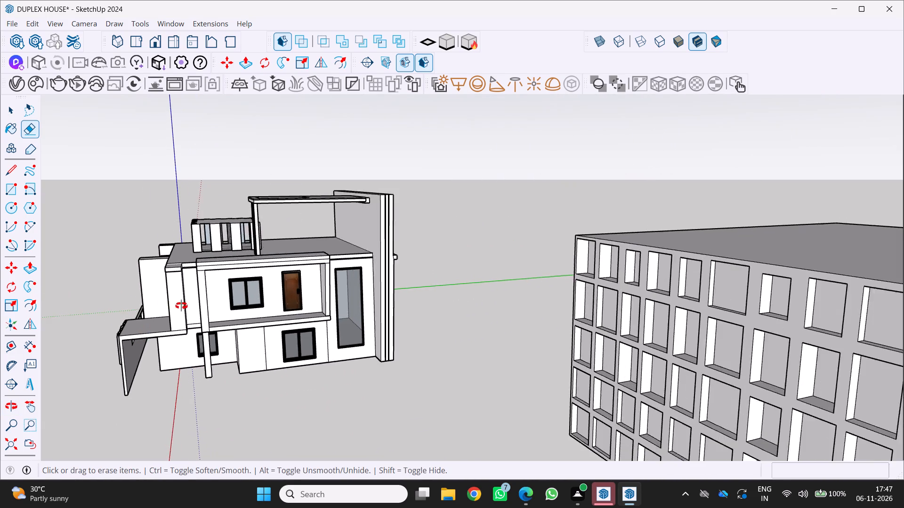
{"action": "middle_click_drag", "start_coordinate": [181, 306], "coordinate": [349, 282]}
{"action": "scroll", "coordinate": [337, 278], "scroll_direction": "down", "scroll_amount": 6}
{"action": "scroll", "coordinate": [210, 282], "scroll_direction": "up", "scroll_amount": 3}
{"action": "middle_click_drag", "start_coordinate": [189, 274], "coordinate": [277, 278], "text": "shift"}
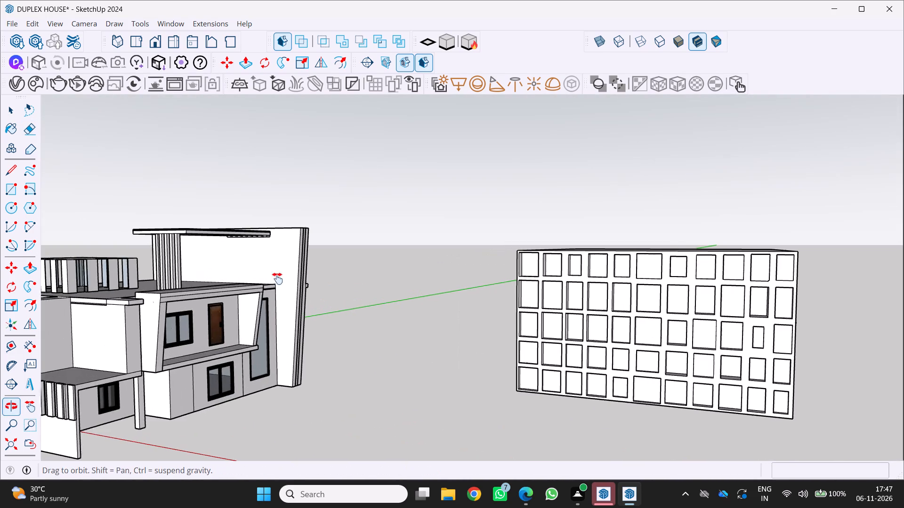
{"action": "middle_click_drag", "start_coordinate": [277, 278], "coordinate": [413, 285], "text": "shift"}
{"action": "scroll", "coordinate": [400, 279], "scroll_direction": "up", "scroll_amount": 9, "text": "shift"}
{"action": "middle_click_drag", "start_coordinate": [292, 264], "coordinate": [439, 311]}
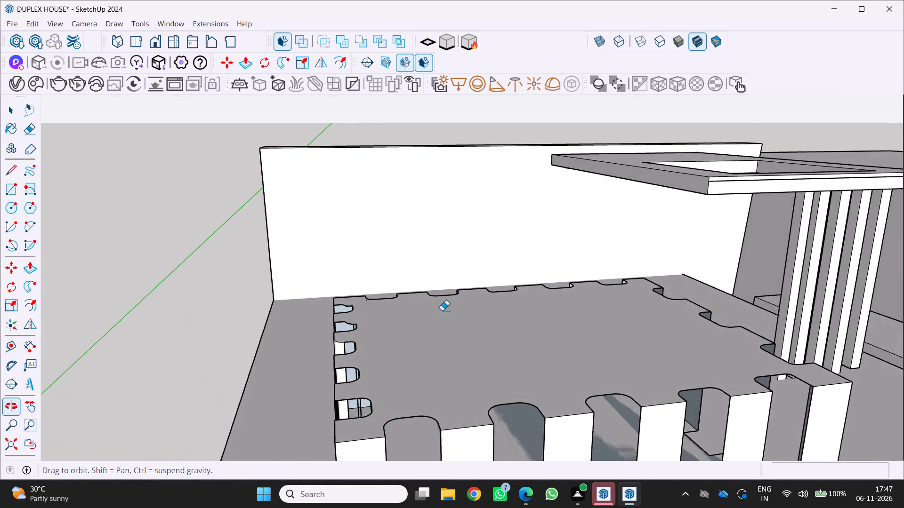
{"action": "scroll", "coordinate": [435, 306], "scroll_direction": "down", "scroll_amount": 13}
{"action": "middle_click_drag", "start_coordinate": [404, 310], "coordinate": [326, 274]}
{"action": "middle_click", "coordinate": [326, 274]}
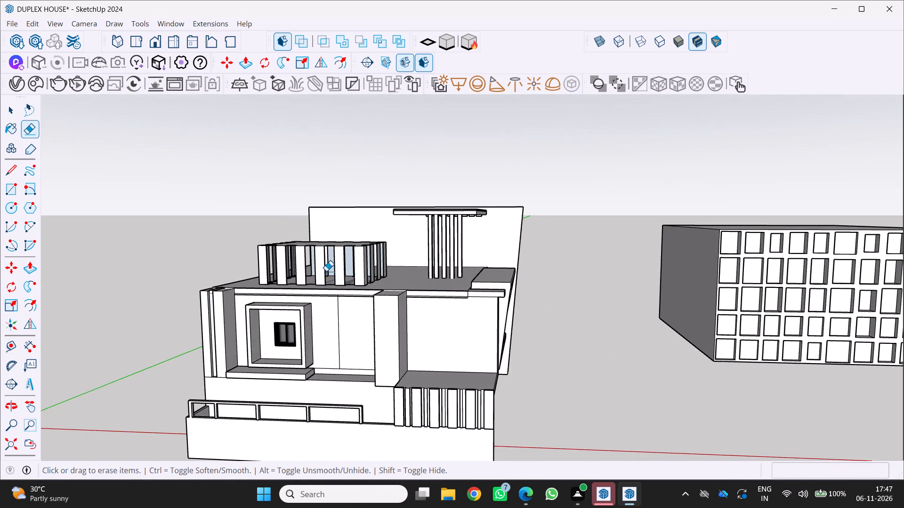
Compare the block's recessed-window facade and three-window louvred wall with the neighbouring duplex house from several angles.
{"action": "scroll", "coordinate": [327, 270], "scroll_direction": "down", "scroll_amount": 6}
{"action": "middle_click_drag", "start_coordinate": [426, 297], "coordinate": [344, 293]}
{"action": "scroll", "coordinate": [728, 326], "scroll_direction": "up", "scroll_amount": 1}
{"action": "middle_click_drag", "start_coordinate": [721, 327], "coordinate": [621, 333]}
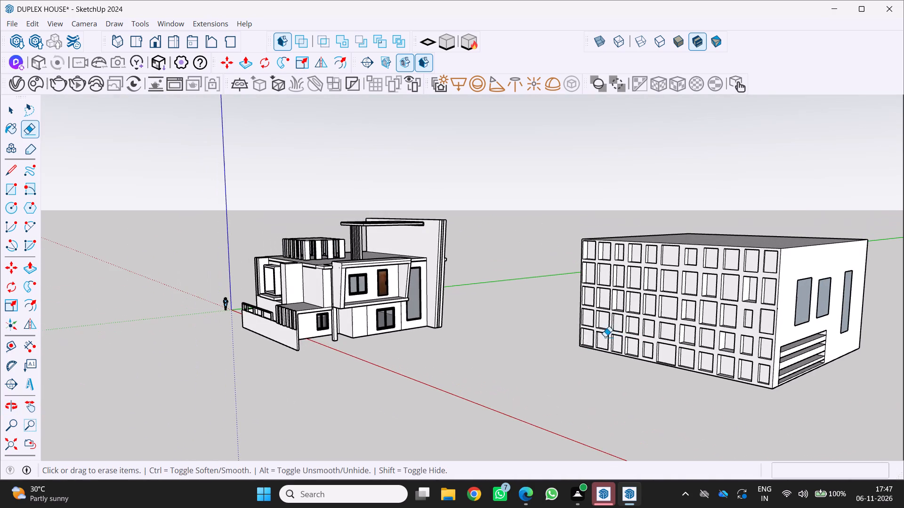
{"action": "middle_click", "coordinate": [572, 338]}
{"action": "scroll", "coordinate": [572, 338], "scroll_direction": "up", "scroll_amount": 1}
{"action": "middle_click_drag", "start_coordinate": [566, 334], "coordinate": [510, 319]}
{"action": "scroll", "coordinate": [485, 303], "scroll_direction": "down", "scroll_amount": 6}
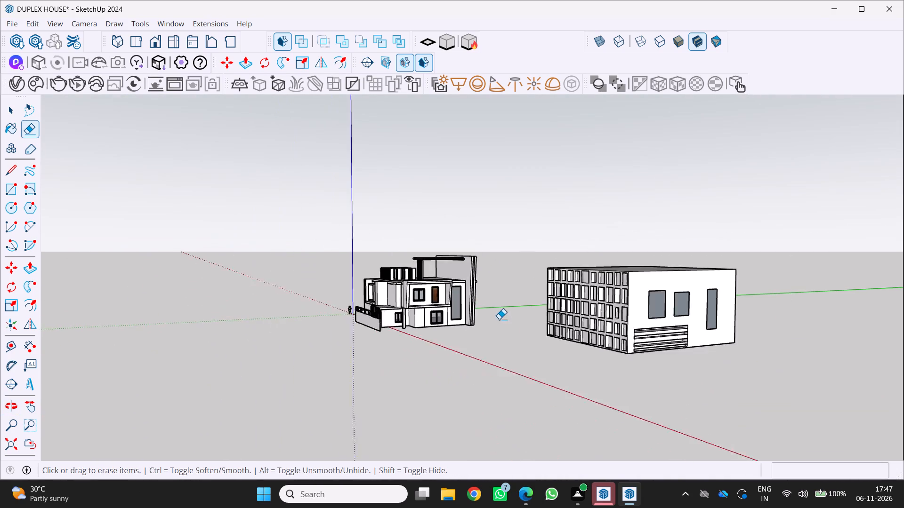
{"action": "scroll", "coordinate": [499, 319], "scroll_direction": "down", "scroll_amount": 5}
{"action": "scroll", "coordinate": [608, 322], "scroll_direction": "up", "scroll_amount": 2}
{"action": "middle_click_drag", "start_coordinate": [607, 316], "coordinate": [552, 329]}
{"action": "scroll", "coordinate": [552, 329], "scroll_direction": "up", "scroll_amount": 1}
{"action": "middle_click", "coordinate": [552, 329]}
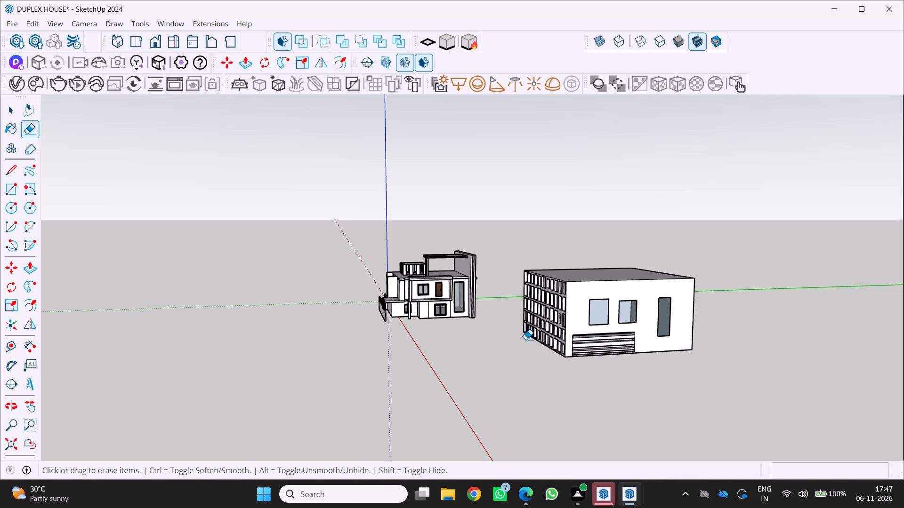
{"action": "scroll", "coordinate": [523, 346], "scroll_direction": "down", "scroll_amount": 1}
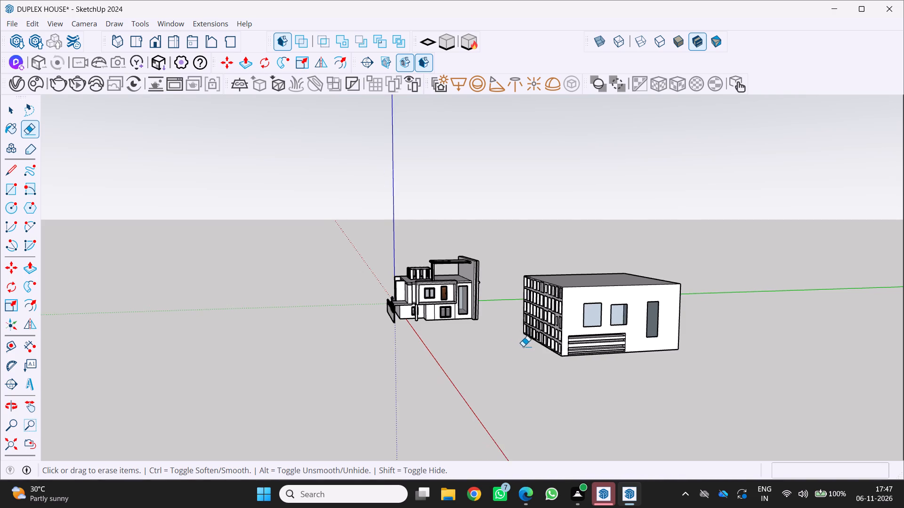
{"action": "middle_click_drag", "start_coordinate": [523, 346], "coordinate": [467, 356]}
{"action": "scroll", "coordinate": [637, 322], "scroll_direction": "up", "scroll_amount": 6}
{"action": "middle_click_drag", "start_coordinate": [572, 336], "coordinate": [777, 281]}
{"action": "scroll", "coordinate": [538, 222], "scroll_direction": "up", "scroll_amount": 2}
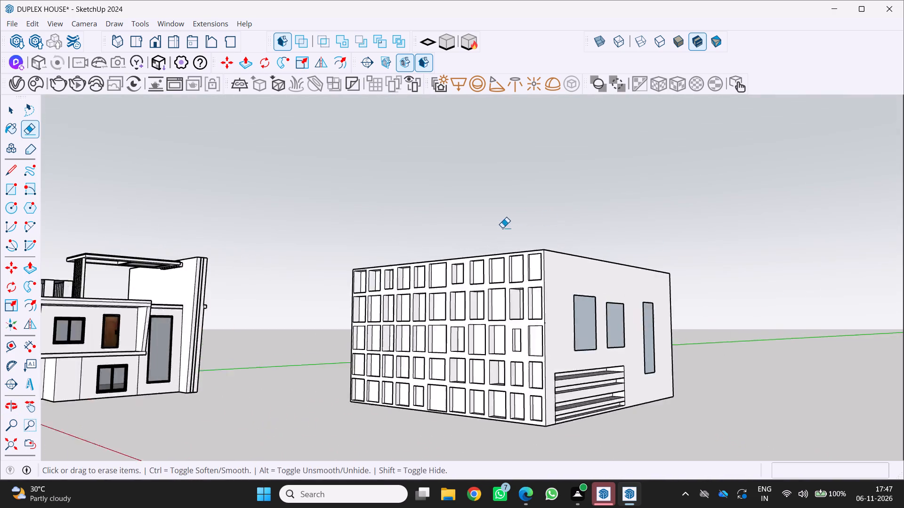
{"action": "scroll", "coordinate": [502, 228], "scroll_direction": "up", "scroll_amount": 1}
{"action": "middle_click", "coordinate": [471, 272]}
{"action": "middle_click", "coordinate": [487, 285]}
{"action": "middle_click_drag", "start_coordinate": [496, 293], "coordinate": [672, 325]}
{"action": "scroll", "coordinate": [508, 301], "scroll_direction": "up", "scroll_amount": 4}
{"action": "middle_click_drag", "start_coordinate": [443, 326], "coordinate": [601, 325]}
Draw a horizontal line about 67.5' long across the block's blank house-facing wall, edge to edge near mid-height.
{"action": "scroll", "coordinate": [503, 324], "scroll_direction": "down", "scroll_amount": 4}
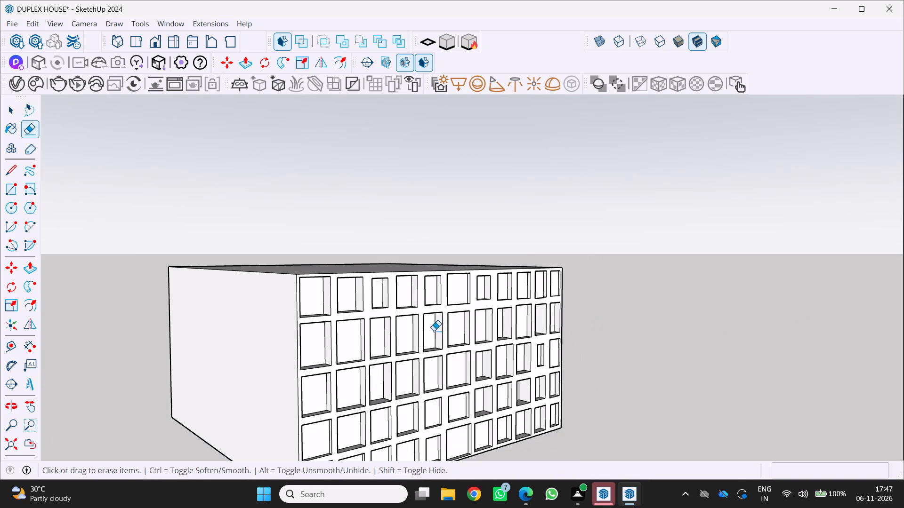
{"action": "middle_click", "coordinate": [414, 332]}
{"action": "middle_click_drag", "start_coordinate": [418, 333], "coordinate": [423, 333]}
{"action": "middle_click_drag", "start_coordinate": [427, 333], "coordinate": [636, 318]}
{"action": "middle_click_drag", "start_coordinate": [643, 317], "coordinate": [653, 314]}
{"action": "scroll", "coordinate": [603, 319], "scroll_direction": "down", "scroll_amount": 11}
{"action": "middle_click_drag", "start_coordinate": [380, 353], "coordinate": [394, 379]}
{"action": "scroll", "coordinate": [394, 379], "scroll_direction": "up", "scroll_amount": 1}
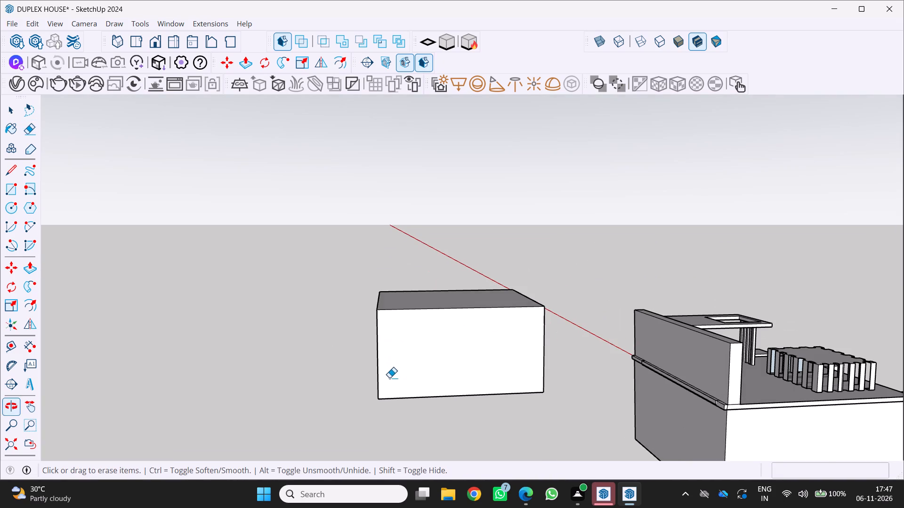
{"action": "key", "text": "l"}
{"action": "scroll", "coordinate": [384, 358], "scroll_direction": "up", "scroll_amount": 3}
{"action": "left_click", "coordinate": [374, 346]}
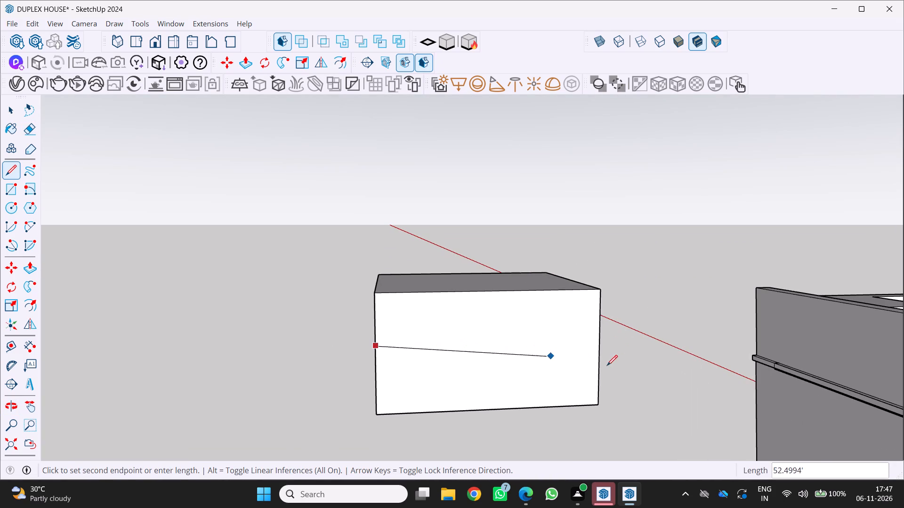
{"action": "left_click", "coordinate": [600, 342]}
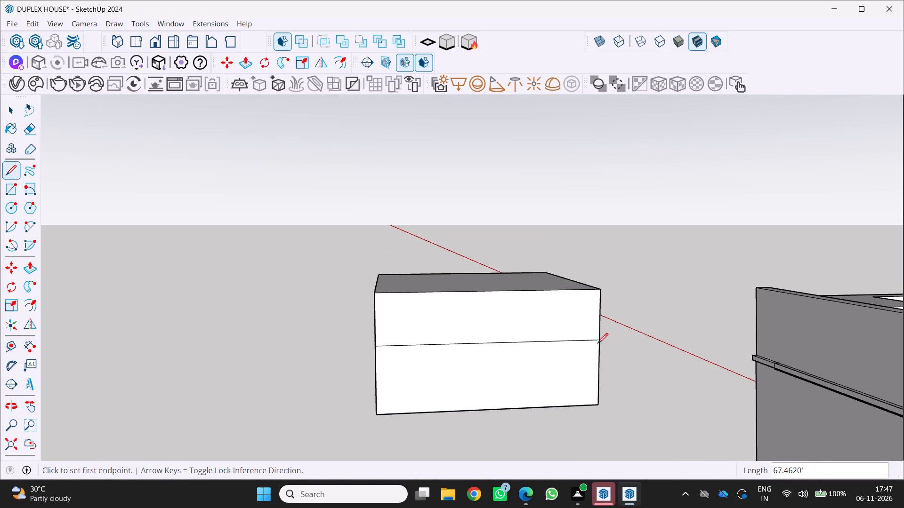
{"action": "key", "text": "space"}
Examine the block from all around beside the house, including the divided wall, three-window wall and underside.
{"action": "scroll", "coordinate": [426, 492], "scroll_direction": "down", "scroll_amount": 4}
{"action": "scroll", "coordinate": [356, 470], "scroll_direction": "up", "scroll_amount": 1}
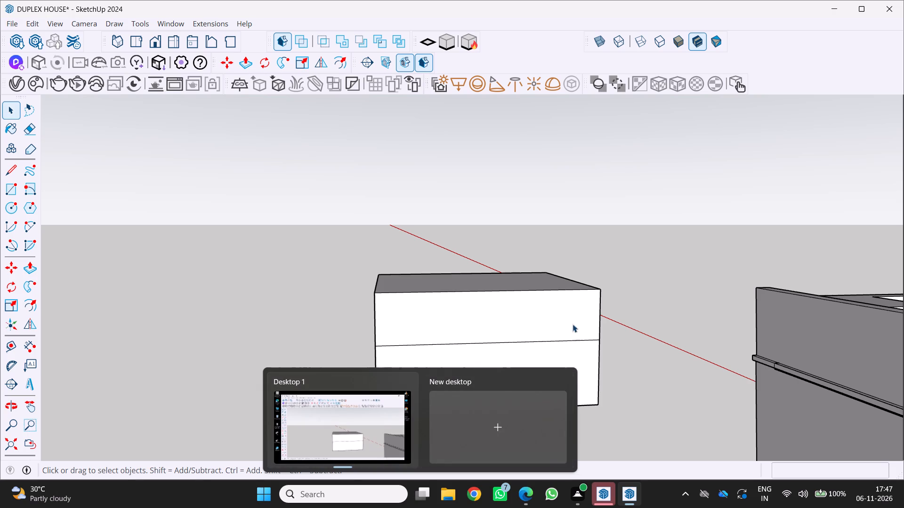
{"action": "scroll", "coordinate": [521, 310], "scroll_direction": "down", "scroll_amount": 8}
{"action": "middle_click_drag", "start_coordinate": [516, 314], "coordinate": [409, 338]}
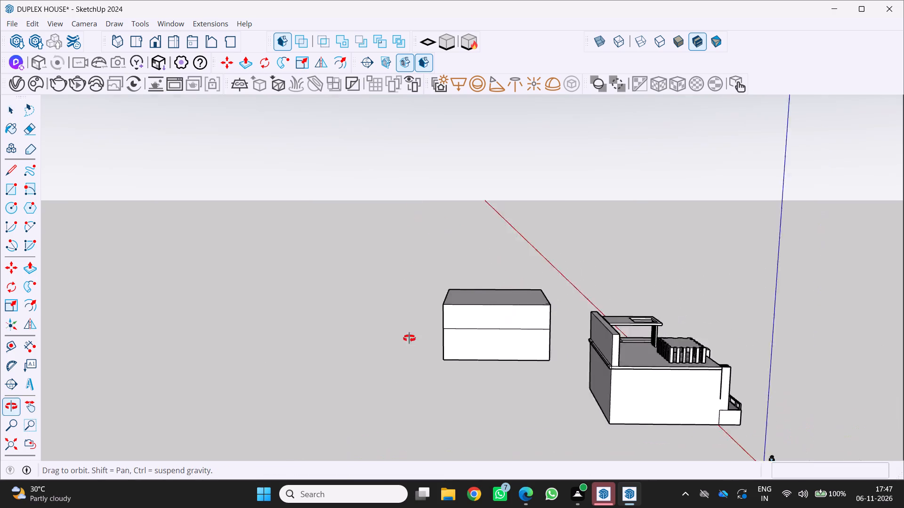
{"action": "middle_click_drag", "start_coordinate": [409, 338], "coordinate": [368, 343]}
{"action": "scroll", "coordinate": [387, 313], "scroll_direction": "down", "scroll_amount": 5}
{"action": "scroll", "coordinate": [517, 344], "scroll_direction": "up", "scroll_amount": 4}
{"action": "middle_click_drag", "start_coordinate": [505, 344], "coordinate": [352, 325]}
{"action": "scroll", "coordinate": [465, 343], "scroll_direction": "up", "scroll_amount": 2}
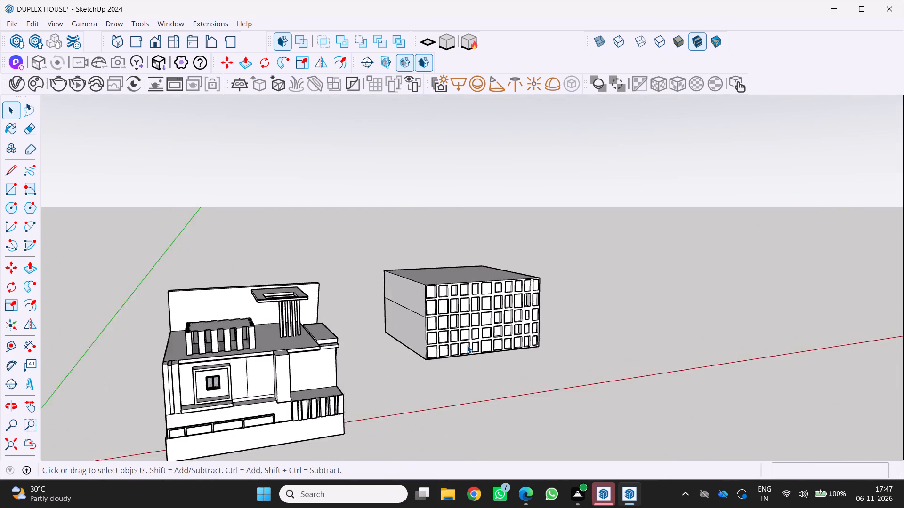
{"action": "scroll", "coordinate": [467, 345], "scroll_direction": "up", "scroll_amount": 2}
{"action": "middle_click_drag", "start_coordinate": [465, 346], "coordinate": [365, 362]}
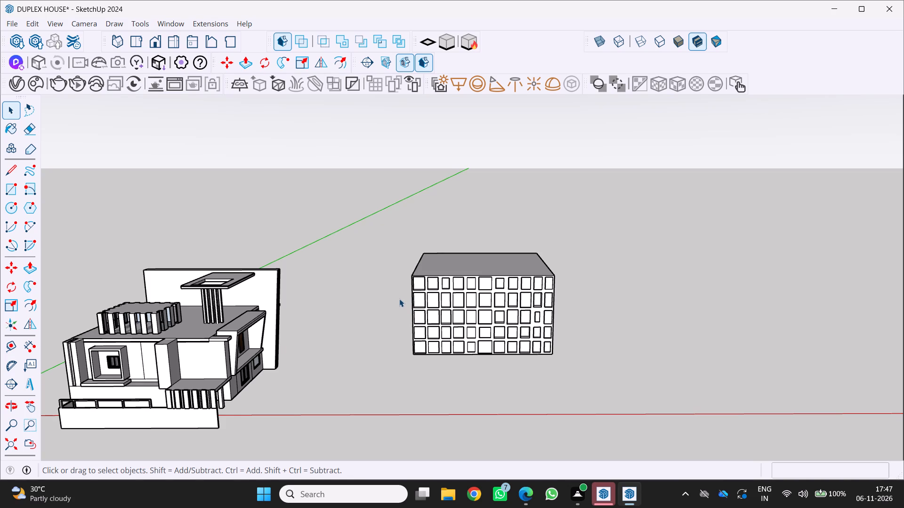
{"action": "scroll", "coordinate": [417, 310], "scroll_direction": "down", "scroll_amount": 2}
{"action": "middle_click_drag", "start_coordinate": [430, 315], "coordinate": [350, 319]}
{"action": "scroll", "coordinate": [395, 328], "scroll_direction": "up", "scroll_amount": 1}
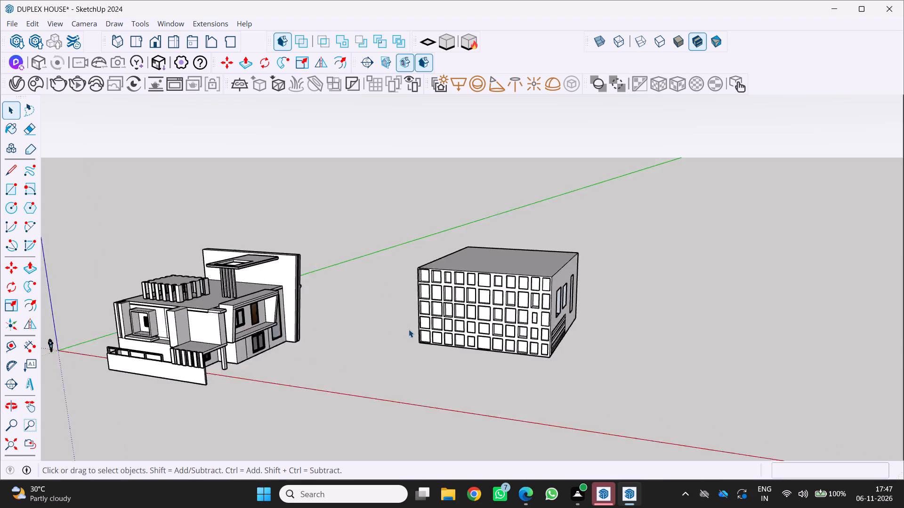
{"action": "scroll", "coordinate": [409, 329], "scroll_direction": "up", "scroll_amount": 5}
{"action": "middle_click_drag", "start_coordinate": [449, 328], "coordinate": [358, 323]}
{"action": "scroll", "coordinate": [406, 338], "scroll_direction": "down", "scroll_amount": 6}
{"action": "scroll", "coordinate": [514, 363], "scroll_direction": "up", "scroll_amount": 4}
{"action": "middle_click_drag", "start_coordinate": [532, 353], "coordinate": [471, 341]}
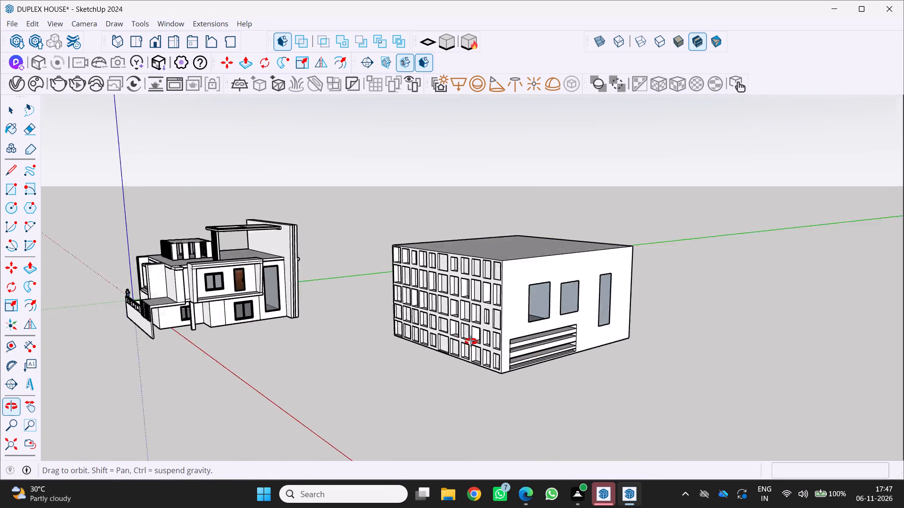
{"action": "middle_click_drag", "start_coordinate": [471, 341], "coordinate": [445, 335]}
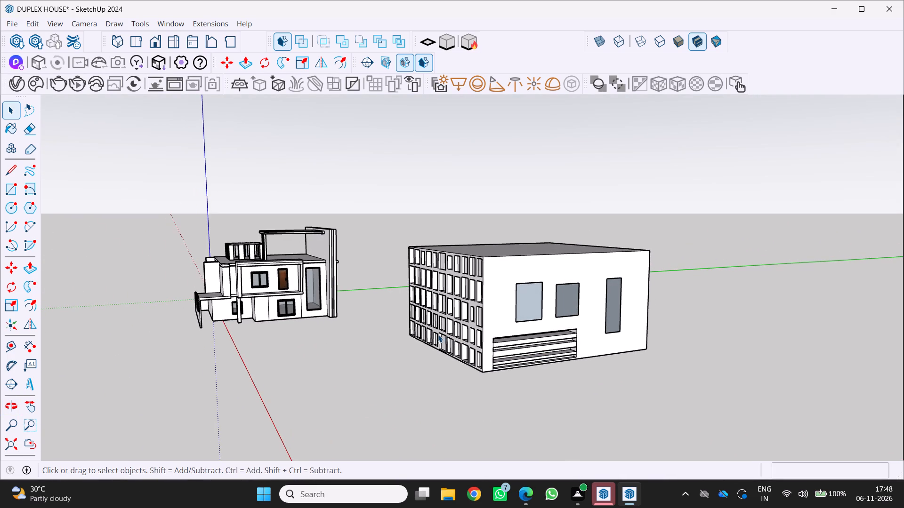
{"action": "middle_click_drag", "start_coordinate": [458, 375], "coordinate": [394, 369]}
{"action": "scroll", "coordinate": [396, 369], "scroll_direction": "up", "scroll_amount": 1}
{"action": "scroll", "coordinate": [525, 341], "scroll_direction": "up", "scroll_amount": 3}
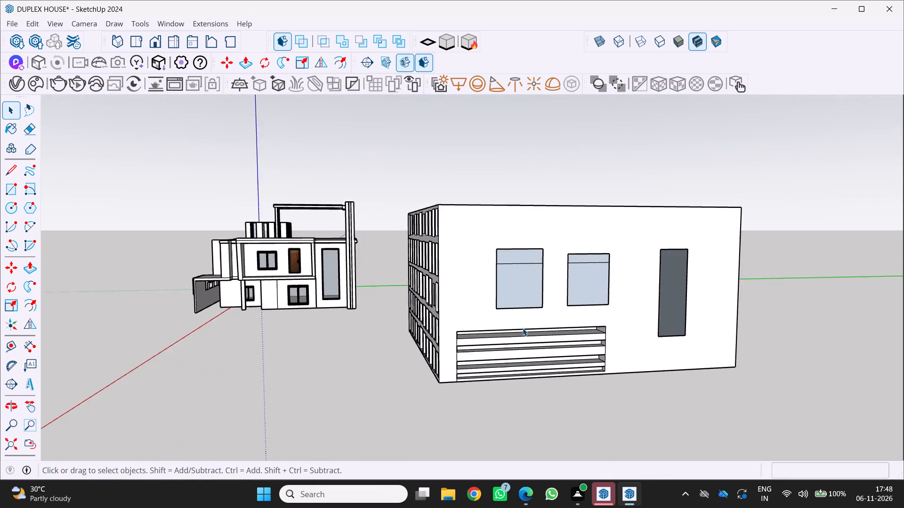
{"action": "middle_click_drag", "start_coordinate": [523, 328], "coordinate": [323, 229]}
{"action": "scroll", "coordinate": [419, 364], "scroll_direction": "down", "scroll_amount": 4}
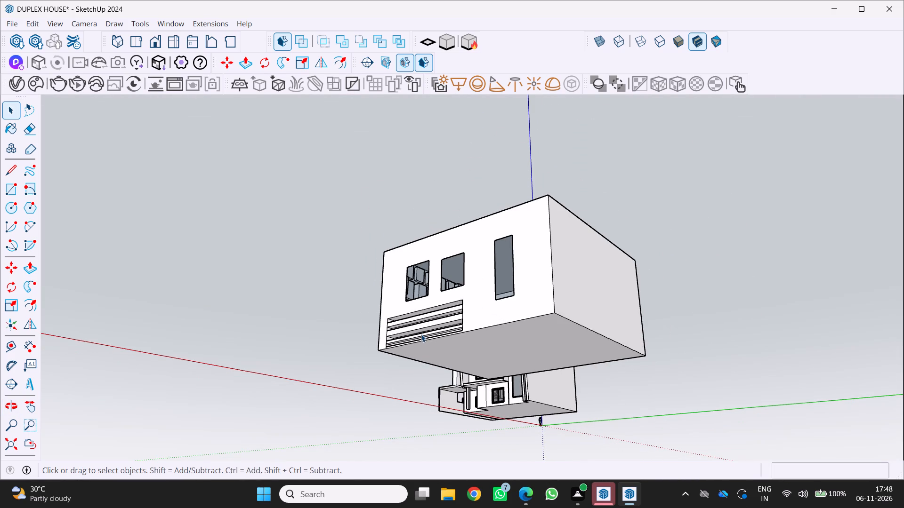
Examine the recessed-window facade up close and from above, along with the adjoining divided wall.
{"action": "middle_click_drag", "start_coordinate": [443, 361], "coordinate": [558, 492]}
{"action": "scroll", "coordinate": [517, 394], "scroll_direction": "up", "scroll_amount": 3}
{"action": "middle_click_drag", "start_coordinate": [508, 390], "coordinate": [732, 414]}
{"action": "scroll", "coordinate": [581, 367], "scroll_direction": "up", "scroll_amount": 1}
{"action": "scroll", "coordinate": [517, 360], "scroll_direction": "up", "scroll_amount": 1}
{"action": "middle_click_drag", "start_coordinate": [517, 360], "coordinate": [637, 385]}
{"action": "scroll", "coordinate": [637, 385], "scroll_direction": "up", "scroll_amount": 1}
{"action": "scroll", "coordinate": [449, 366], "scroll_direction": "up", "scroll_amount": 1}
{"action": "middle_click_drag", "start_coordinate": [449, 366], "coordinate": [479, 370]}
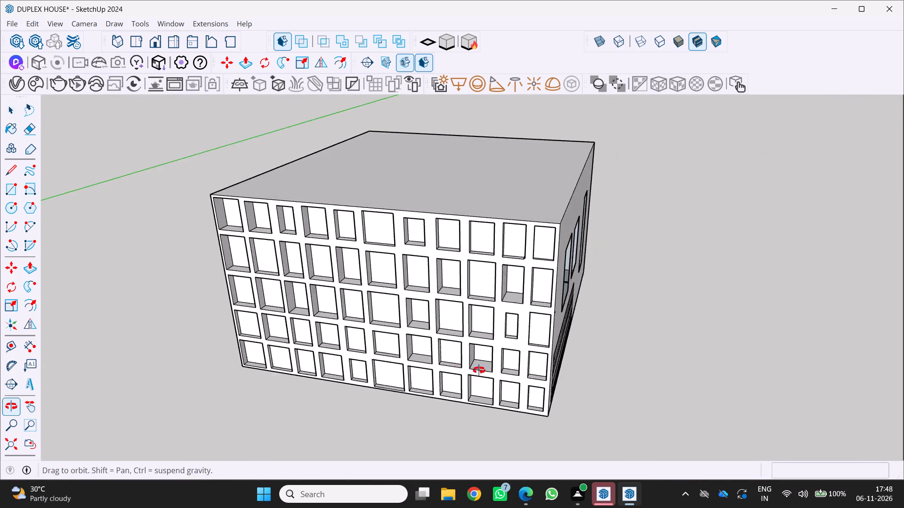
{"action": "middle_click_drag", "start_coordinate": [479, 370], "coordinate": [618, 384]}
{"action": "middle_click", "coordinate": [618, 383]}
{"action": "scroll", "coordinate": [399, 378], "scroll_direction": "down", "scroll_amount": 4}
{"action": "middle_click_drag", "start_coordinate": [312, 391], "coordinate": [286, 321]}
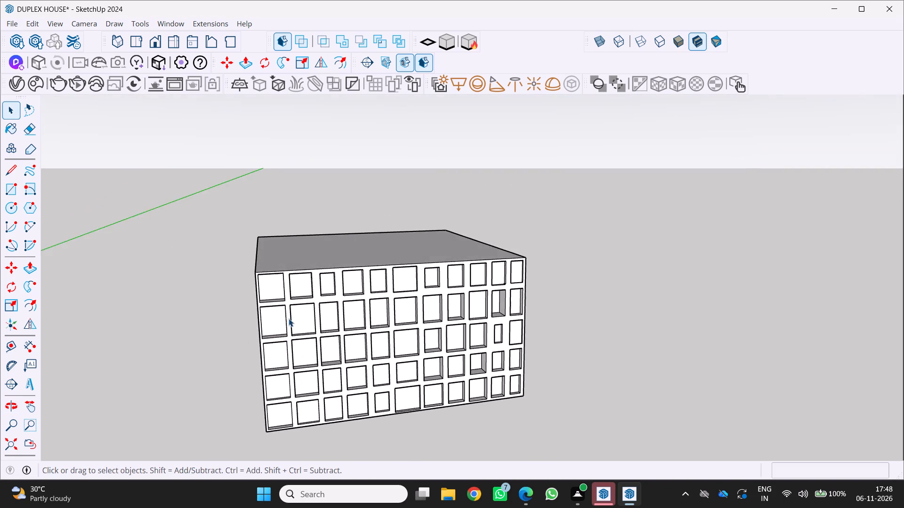
{"action": "scroll", "coordinate": [289, 318], "scroll_direction": "down", "scroll_amount": 4}
{"action": "scroll", "coordinate": [359, 373], "scroll_direction": "up", "scroll_amount": 1}
{"action": "middle_click_drag", "start_coordinate": [360, 373], "coordinate": [330, 386]}
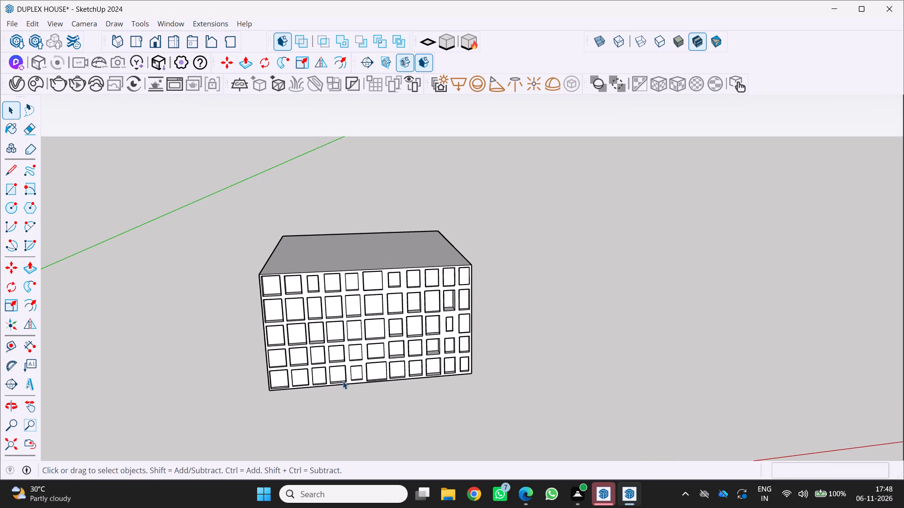
{"action": "scroll", "coordinate": [366, 368], "scroll_direction": "up", "scroll_amount": 3}
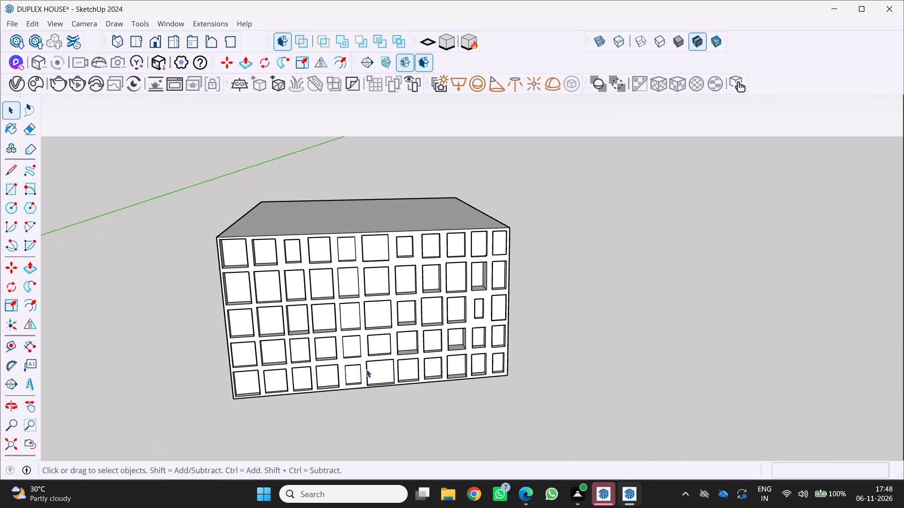
{"action": "middle_click_drag", "start_coordinate": [367, 369], "coordinate": [336, 373]}
{"action": "scroll", "coordinate": [346, 377], "scroll_direction": "up", "scroll_amount": 11}
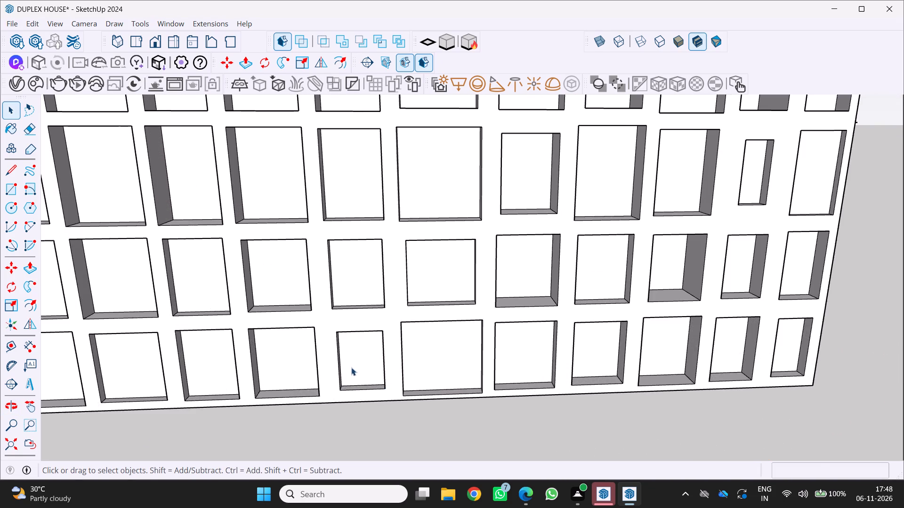
{"action": "scroll", "coordinate": [351, 367], "scroll_direction": "down", "scroll_amount": 10}
{"action": "middle_click_drag", "start_coordinate": [353, 371], "coordinate": [428, 375]}
{"action": "scroll", "coordinate": [363, 373], "scroll_direction": "up", "scroll_amount": 1}
{"action": "middle_click_drag", "start_coordinate": [432, 375], "coordinate": [448, 374]}
{"action": "scroll", "coordinate": [458, 366], "scroll_direction": "down", "scroll_amount": 11}
{"action": "middle_click_drag", "start_coordinate": [451, 369], "coordinate": [441, 371]}
{"action": "scroll", "coordinate": [441, 371], "scroll_direction": "up", "scroll_amount": 1}
{"action": "middle_click_drag", "start_coordinate": [432, 373], "coordinate": [384, 379]}
{"action": "middle_click_drag", "start_coordinate": [384, 379], "coordinate": [377, 379]}
{"action": "middle_click", "coordinate": [376, 378]}
{"action": "middle_click_drag", "start_coordinate": [373, 378], "coordinate": [368, 377]}
{"action": "scroll", "coordinate": [362, 363], "scroll_direction": "up", "scroll_amount": 3}
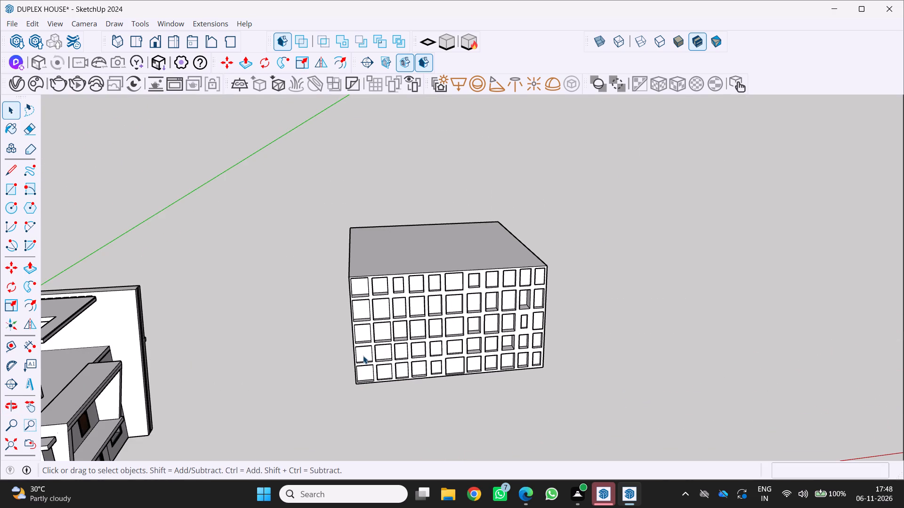
{"action": "scroll", "coordinate": [408, 333], "scroll_direction": "up", "scroll_amount": 2}
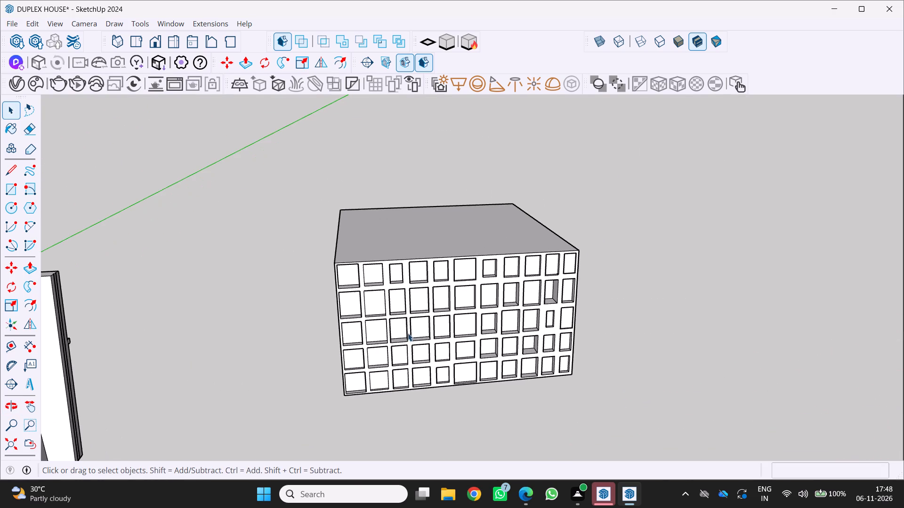
{"action": "scroll", "coordinate": [406, 332], "scroll_direction": "up", "scroll_amount": 2}
{"action": "middle_click_drag", "start_coordinate": [407, 331], "coordinate": [546, 326]}
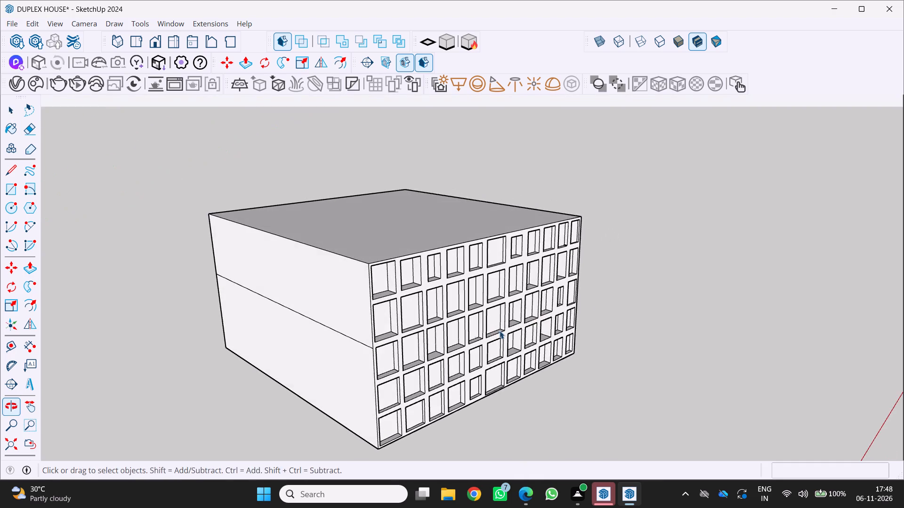
Examine the block and the duplex house together from all around, including the divided wall and recessed-window facade.
{"action": "scroll", "coordinate": [363, 339], "scroll_direction": "up", "scroll_amount": 1}
{"action": "middle_click_drag", "start_coordinate": [363, 339], "coordinate": [566, 325]}
{"action": "scroll", "coordinate": [508, 333], "scroll_direction": "down", "scroll_amount": 10}
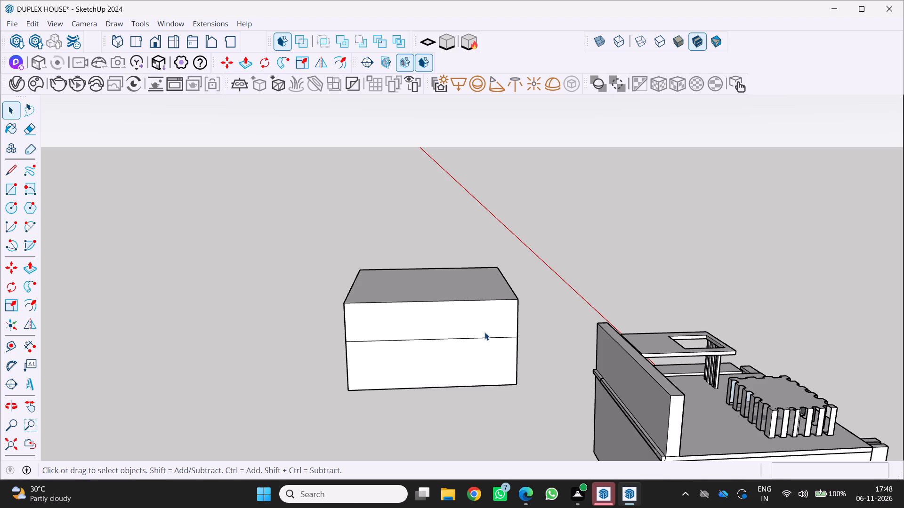
{"action": "scroll", "coordinate": [490, 335], "scroll_direction": "down", "scroll_amount": 5}
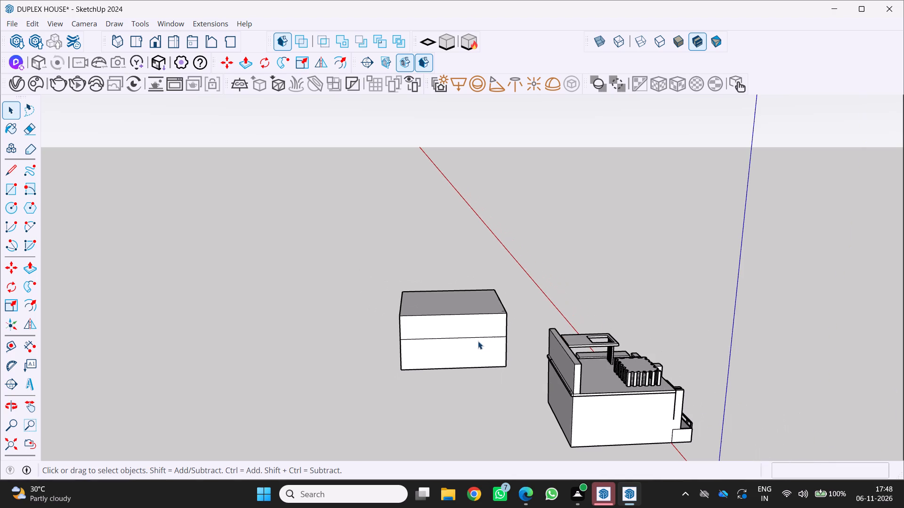
{"action": "scroll", "coordinate": [472, 350], "scroll_direction": "down", "scroll_amount": 3}
{"action": "middle_click_drag", "start_coordinate": [472, 351], "coordinate": [249, 316]}
{"action": "scroll", "coordinate": [312, 345], "scroll_direction": "up", "scroll_amount": 4}
{"action": "middle_click", "coordinate": [313, 347]}
{"action": "middle_click_drag", "start_coordinate": [259, 349], "coordinate": [214, 352]}
{"action": "scroll", "coordinate": [249, 349], "scroll_direction": "up", "scroll_amount": 1}
{"action": "middle_click", "coordinate": [214, 352]}
{"action": "scroll", "coordinate": [351, 368], "scroll_direction": "down", "scroll_amount": 4}
{"action": "middle_click", "coordinate": [469, 365]}
{"action": "middle_click_drag", "start_coordinate": [471, 365], "coordinate": [468, 371]}
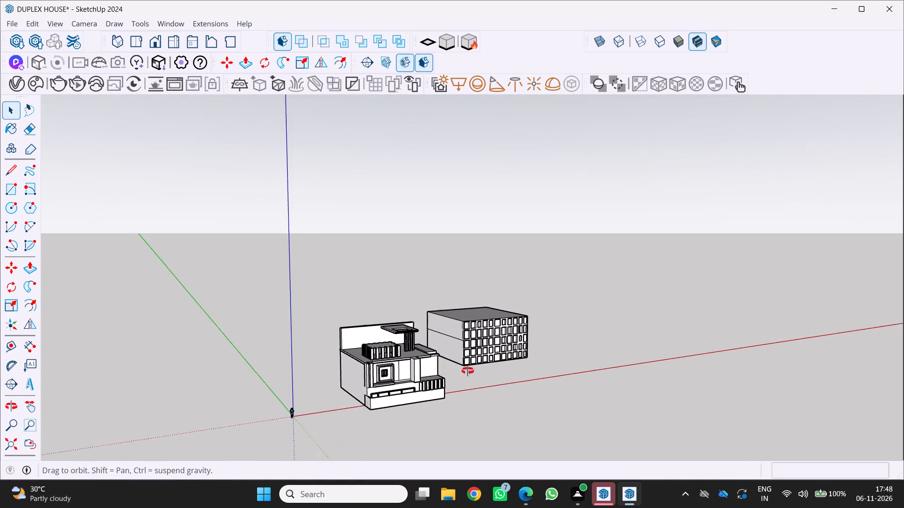
{"action": "middle_click_drag", "start_coordinate": [468, 371], "coordinate": [308, 402]}
{"action": "middle_click_drag", "start_coordinate": [308, 402], "coordinate": [301, 398]}
{"action": "scroll", "coordinate": [308, 368], "scroll_direction": "up", "scroll_amount": 4}
{"action": "scroll", "coordinate": [372, 387], "scroll_direction": "up", "scroll_amount": 1}
{"action": "middle_click_drag", "start_coordinate": [372, 387], "coordinate": [242, 383]}
{"action": "scroll", "coordinate": [349, 365], "scroll_direction": "up", "scroll_amount": 3}
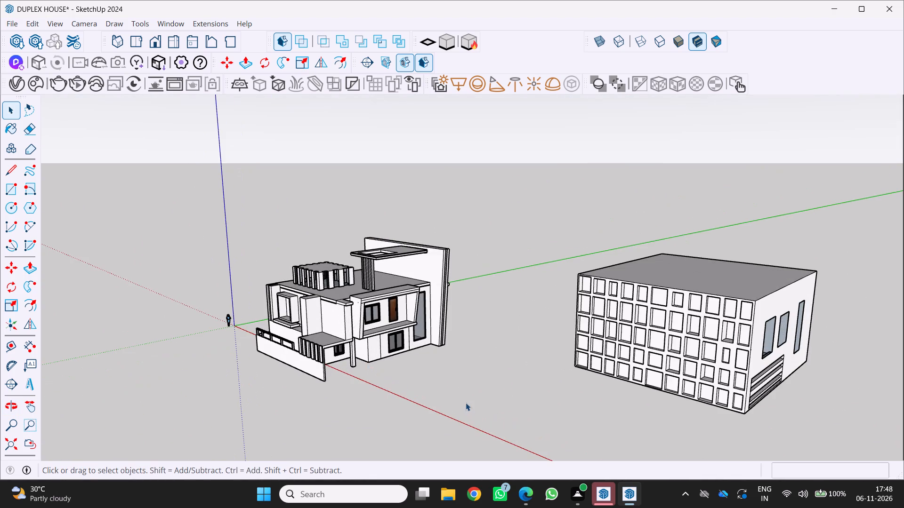
Delete the entire recessed-window block beside the duplex house, including its leftover loose edges.
{"action": "key", "text": "space"}
{"action": "left_click_drag", "start_coordinate": [556, 263], "coordinate": [813, 424]}
{"action": "middle_click_drag", "start_coordinate": [772, 401], "coordinate": [679, 373]}
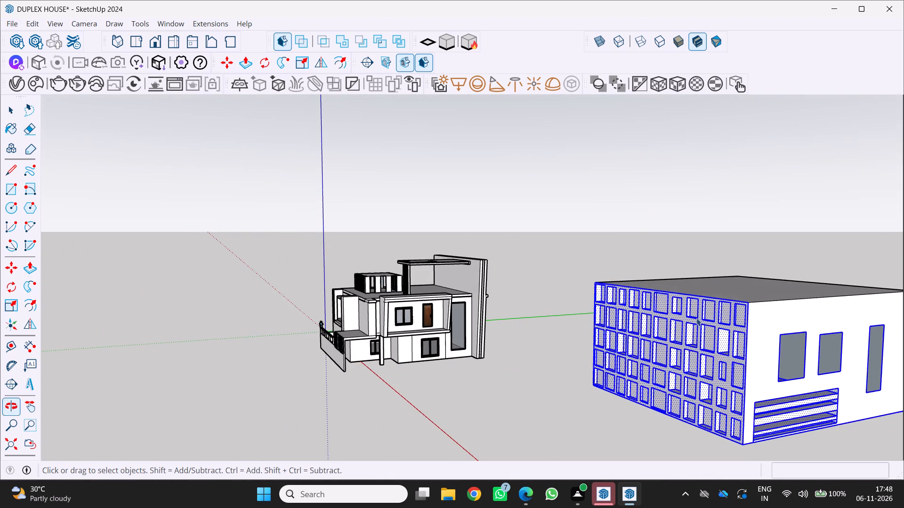
{"action": "left_click_drag", "start_coordinate": [701, 286], "coordinate": [832, 395]}
{"action": "scroll", "coordinate": [795, 383], "scroll_direction": "down", "scroll_amount": 5}
{"action": "middle_click_drag", "start_coordinate": [782, 372], "coordinate": [756, 360]}
{"action": "scroll", "coordinate": [754, 359], "scroll_direction": "down", "scroll_amount": 8}
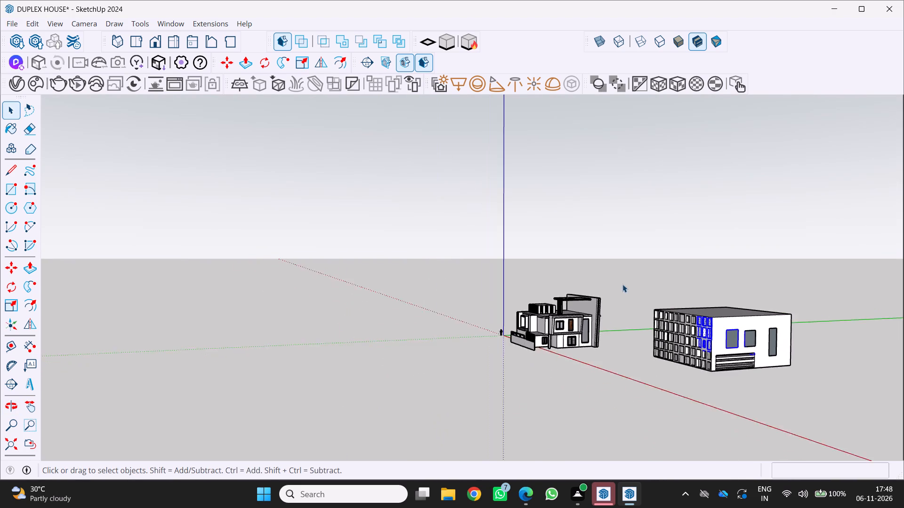
{"action": "scroll", "coordinate": [622, 284], "scroll_direction": "down", "scroll_amount": 4}
{"action": "left_click_drag", "start_coordinate": [634, 279], "coordinate": [758, 338]}
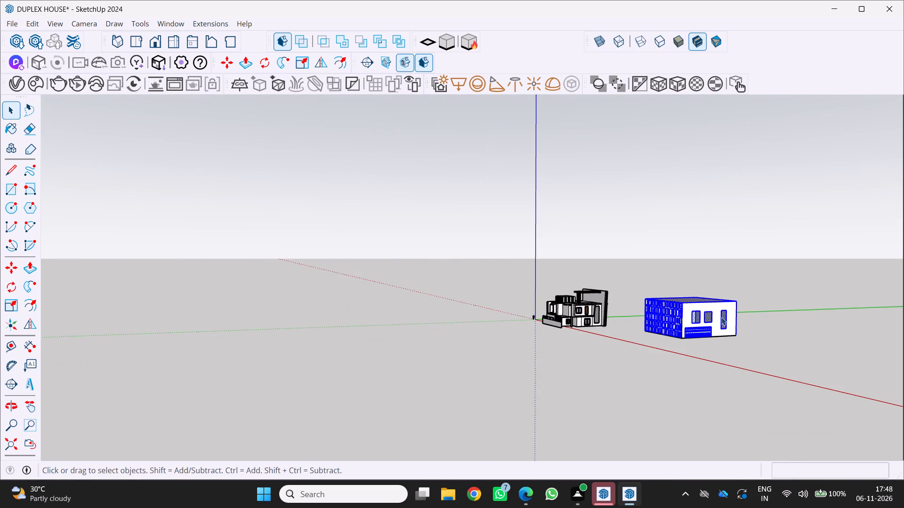
{"action": "key", "text": "Delete"}
{"action": "scroll", "coordinate": [701, 320], "scroll_direction": "up", "scroll_amount": 3}
{"action": "middle_click_drag", "start_coordinate": [701, 320], "coordinate": [784, 386]}
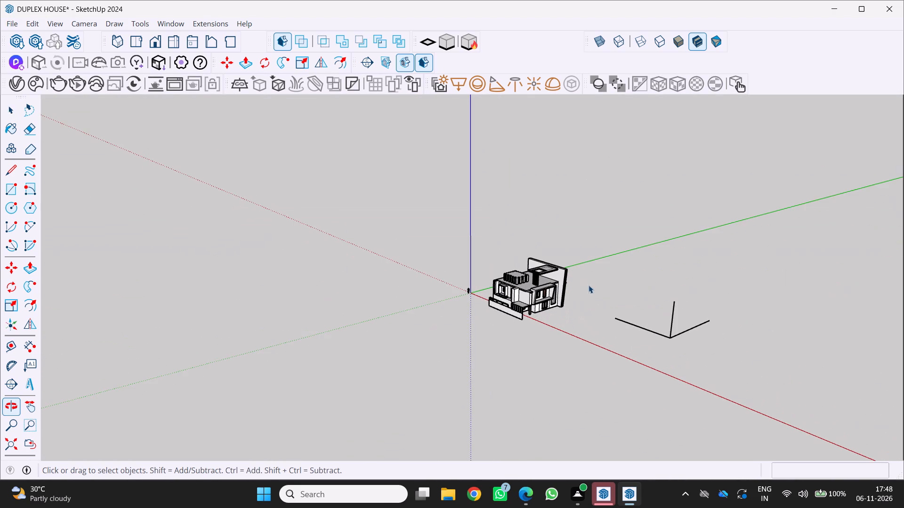
{"action": "left_click_drag", "start_coordinate": [586, 277], "coordinate": [720, 355]}
{"action": "key", "text": "Delete"}
{"action": "middle_click_drag", "start_coordinate": [652, 390], "coordinate": [655, 364]}
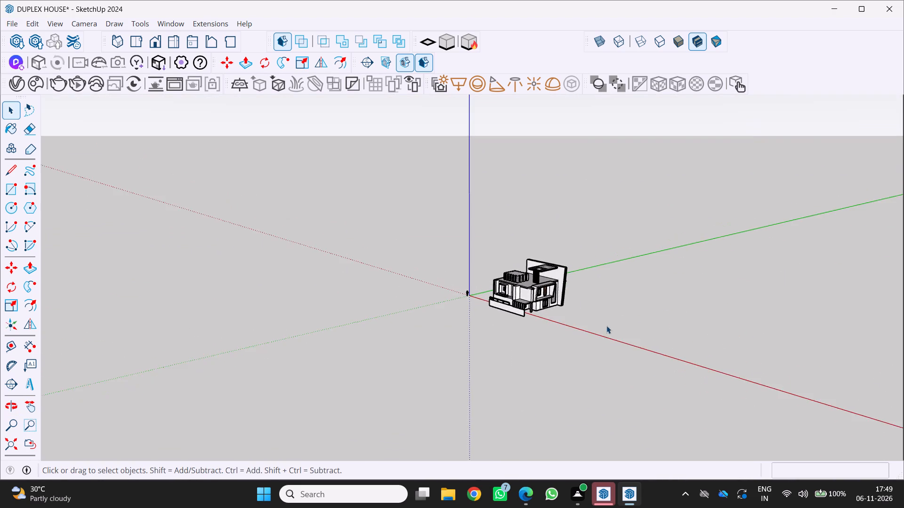
Examine the duplex house from the front, the balcony side and above.
{"action": "scroll", "coordinate": [525, 263], "scroll_direction": "up", "scroll_amount": 15}
{"action": "middle_click_drag", "start_coordinate": [511, 318], "coordinate": [400, 308]}
{"action": "middle_click", "coordinate": [400, 308]}
{"action": "middle_click", "coordinate": [400, 308]}
{"action": "scroll", "coordinate": [422, 287], "scroll_direction": "down", "scroll_amount": 6}
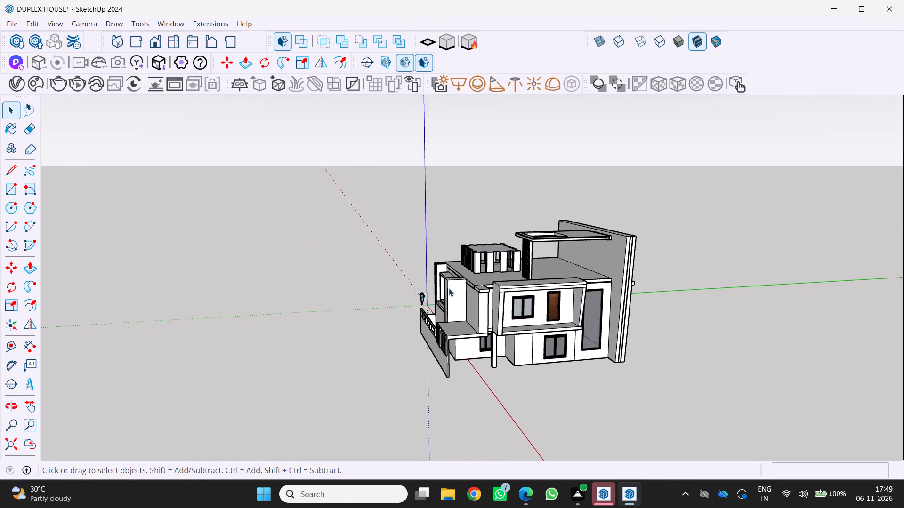
{"action": "middle_click_drag", "start_coordinate": [449, 290], "coordinate": [619, 317]}
{"action": "scroll", "coordinate": [576, 328], "scroll_direction": "down", "scroll_amount": 3}
{"action": "middle_click_drag", "start_coordinate": [578, 330], "coordinate": [656, 343]}
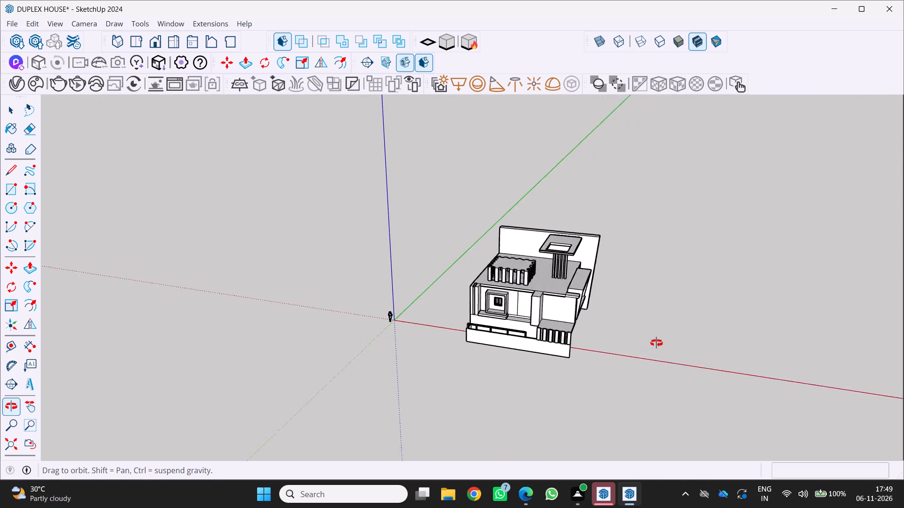
{"action": "middle_click_drag", "start_coordinate": [656, 343], "coordinate": [651, 342]}
{"action": "scroll", "coordinate": [534, 329], "scroll_direction": "up", "scroll_amount": 3}
{"action": "middle_click_drag", "start_coordinate": [493, 332], "coordinate": [411, 332]}
{"action": "scroll", "coordinate": [509, 304], "scroll_direction": "down", "scroll_amount": 4}
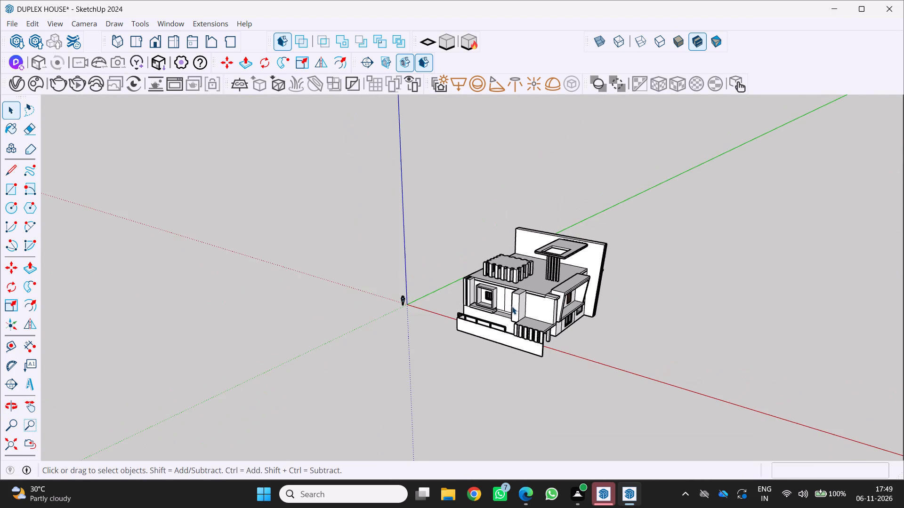
{"action": "scroll", "coordinate": [466, 310], "scroll_direction": "up", "scroll_amount": 1}
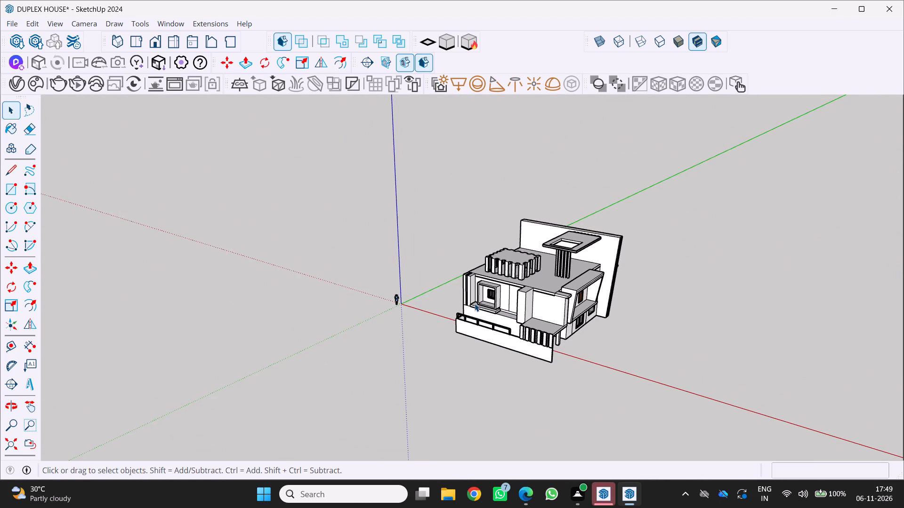
{"action": "middle_click_drag", "start_coordinate": [479, 305], "coordinate": [638, 264]}
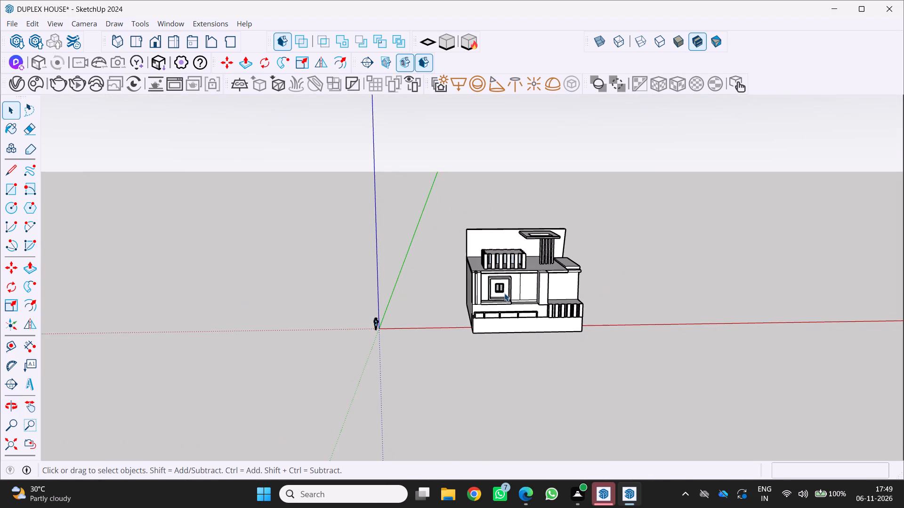
{"action": "middle_click_drag", "start_coordinate": [491, 344], "coordinate": [346, 339]}
{"action": "scroll", "coordinate": [468, 302], "scroll_direction": "down", "scroll_amount": 3}
{"action": "middle_click_drag", "start_coordinate": [470, 311], "coordinate": [360, 317]}
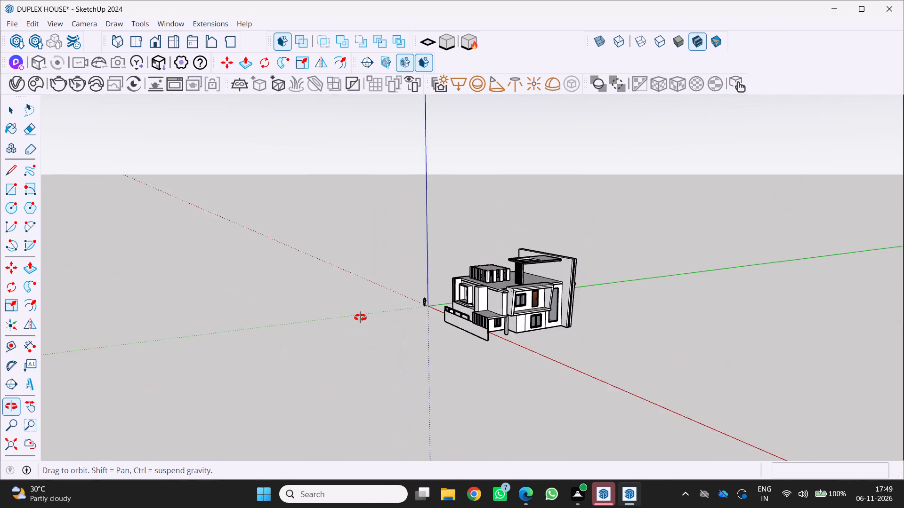
{"action": "middle_click_drag", "start_coordinate": [360, 317], "coordinate": [365, 311]}
{"action": "scroll", "coordinate": [473, 299], "scroll_direction": "up", "scroll_amount": 4}
{"action": "middle_click_drag", "start_coordinate": [483, 305], "coordinate": [363, 310]}
{"action": "scroll", "coordinate": [441, 347], "scroll_direction": "up", "scroll_amount": 3}
{"action": "middle_click_drag", "start_coordinate": [490, 345], "coordinate": [508, 323]}
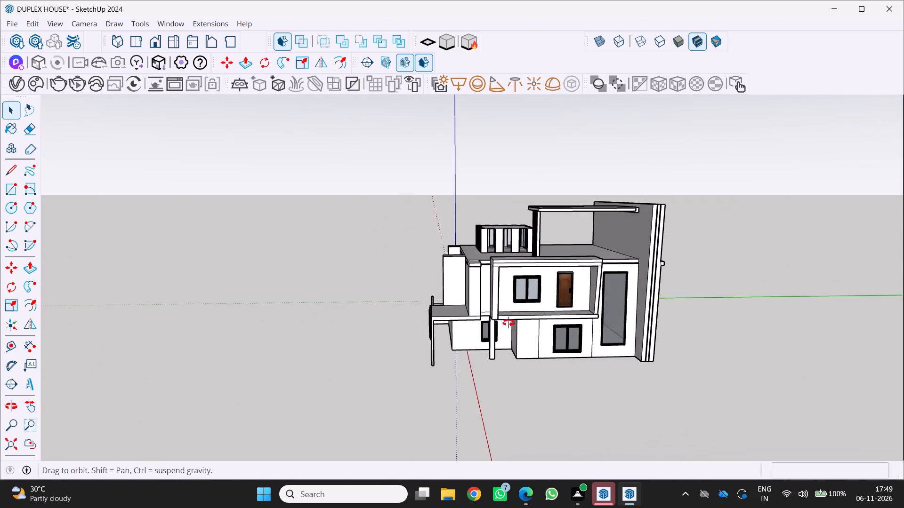
{"action": "middle_click_drag", "start_coordinate": [508, 323], "coordinate": [515, 315]}
{"action": "scroll", "coordinate": [444, 333], "scroll_direction": "down", "scroll_amount": 4}
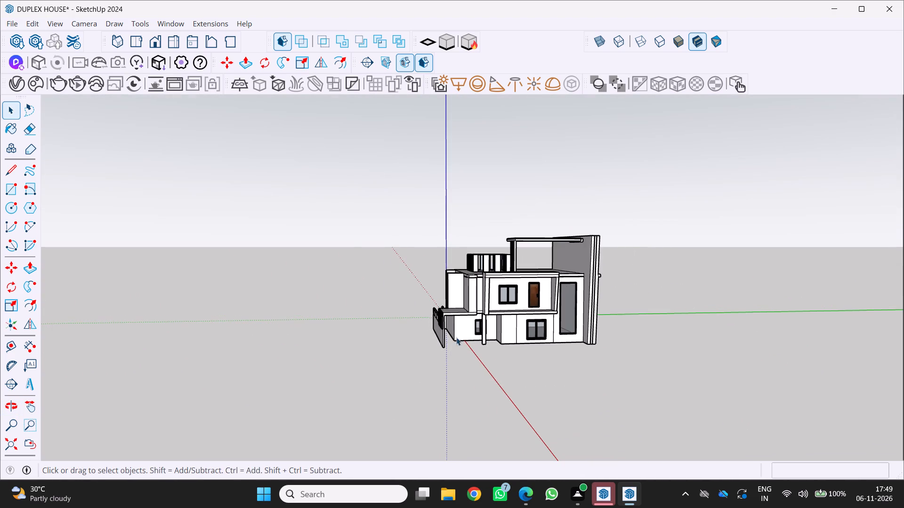
Open the house group for editing at the small ground-floor window behind the porch column.
{"action": "middle_click_drag", "start_coordinate": [459, 338], "coordinate": [420, 343]}
{"action": "scroll", "coordinate": [481, 347], "scroll_direction": "up", "scroll_amount": 2}
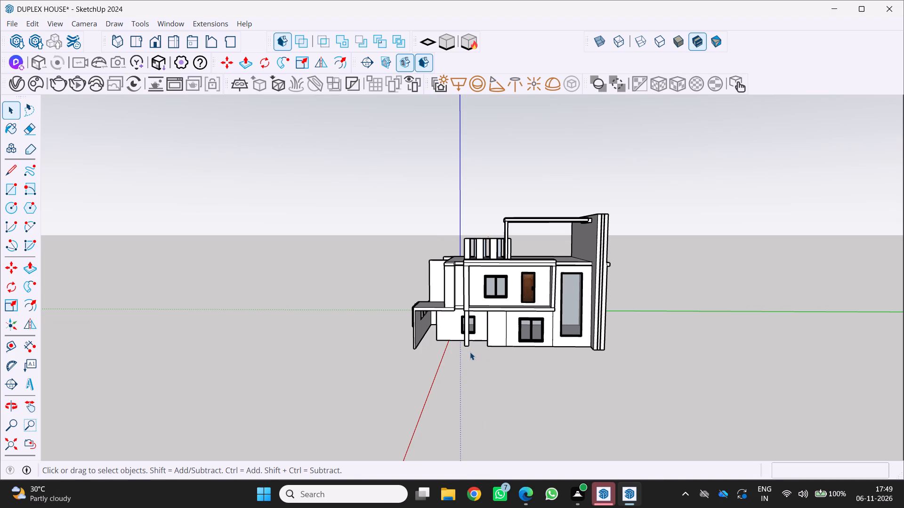
{"action": "scroll", "coordinate": [473, 362], "scroll_direction": "up", "scroll_amount": 9}
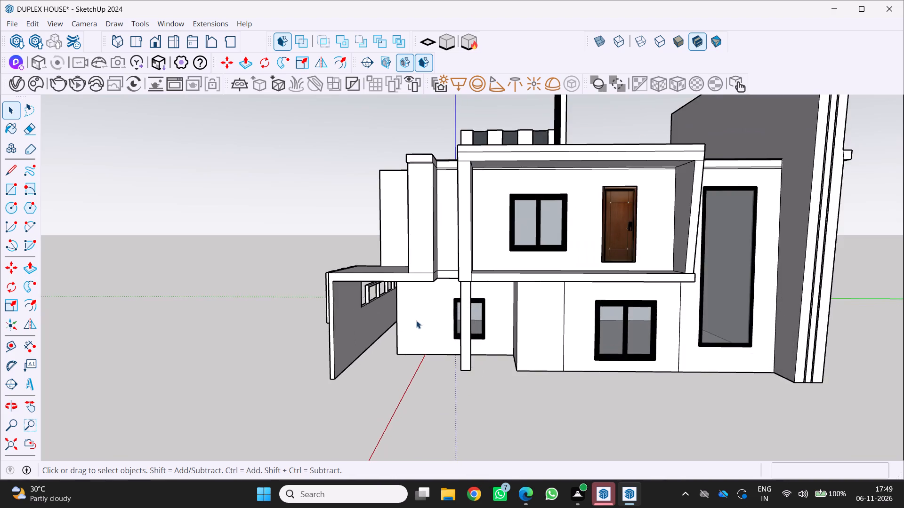
{"action": "scroll", "coordinate": [417, 324], "scroll_direction": "up", "scroll_amount": 3}
{"action": "middle_click_drag", "start_coordinate": [434, 322], "coordinate": [424, 312]}
{"action": "scroll", "coordinate": [508, 308], "scroll_direction": "up", "scroll_amount": 3}
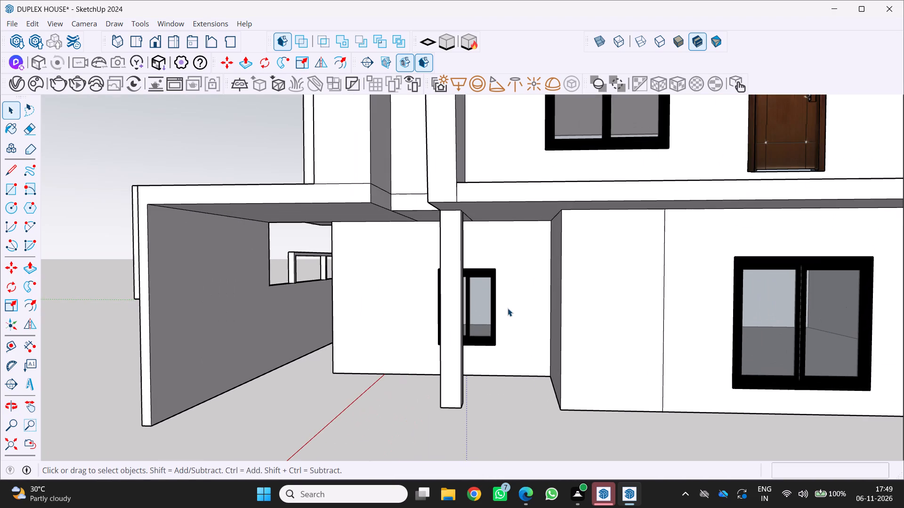
{"action": "key", "text": "space"}
{"action": "key", "text": "m"}
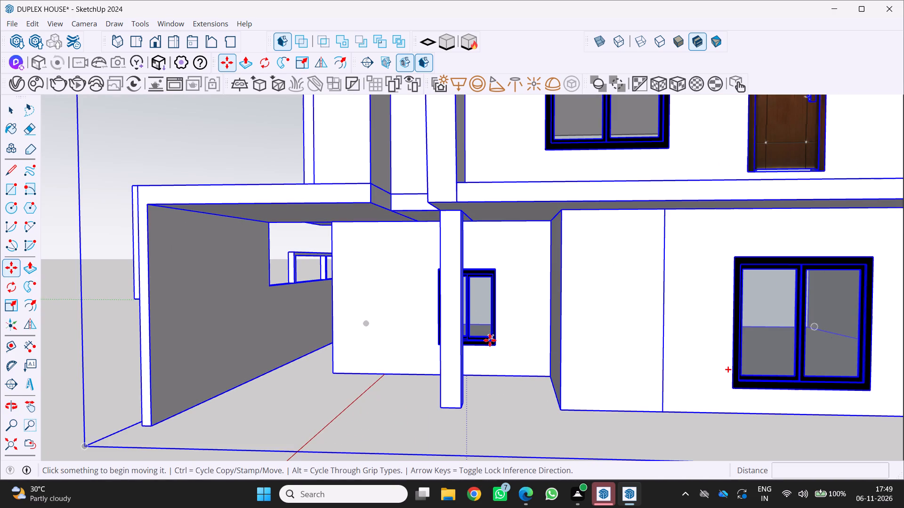
{"action": "key", "text": "m"}
{"action": "key", "text": "space"}
{"action": "left_click", "coordinate": [489, 339]}
{"action": "double_click", "coordinate": [489, 339]}
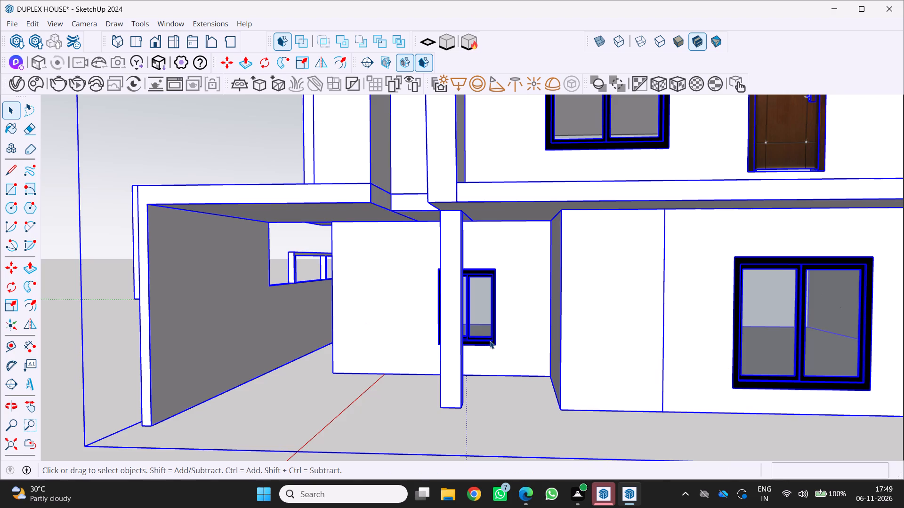
{"action": "left_click", "coordinate": [490, 341]}
{"action": "left_click", "coordinate": [484, 341]}
{"action": "double_click", "coordinate": [484, 341]}
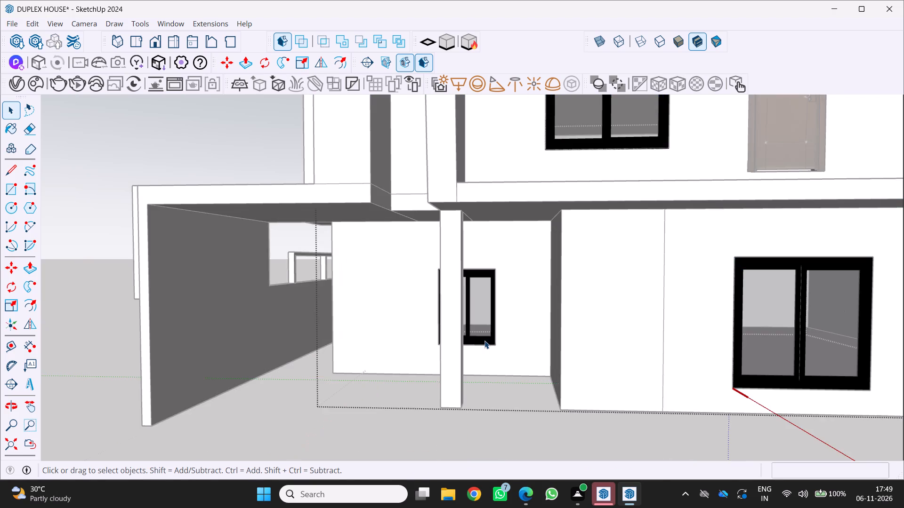
Move the small ground-floor window behind the porch column more than 30' out of its opening, into open space beyond the boundary wall.
{"action": "middle_click_drag", "start_coordinate": [484, 341], "coordinate": [511, 373]}
{"action": "scroll", "coordinate": [514, 379], "scroll_direction": "up", "scroll_amount": 5}
{"action": "middle_click_drag", "start_coordinate": [533, 413], "coordinate": [447, 385]}
{"action": "scroll", "coordinate": [524, 411], "scroll_direction": "up", "scroll_amount": 2}
{"action": "left_click", "coordinate": [598, 413]}
{"action": "middle_click_drag", "start_coordinate": [598, 413], "coordinate": [641, 380]}
{"action": "scroll", "coordinate": [646, 380], "scroll_direction": "down", "scroll_amount": 3}
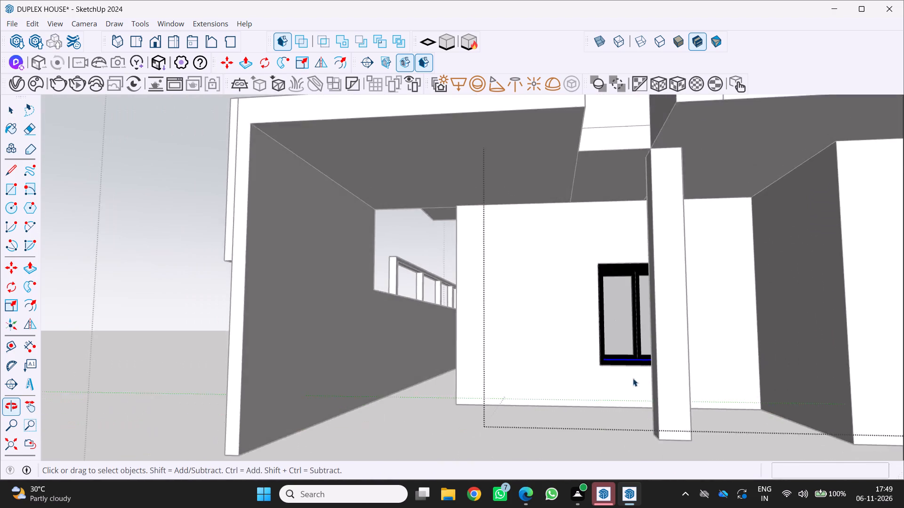
{"action": "scroll", "coordinate": [633, 378], "scroll_direction": "down", "scroll_amount": 5}
{"action": "middle_click_drag", "start_coordinate": [614, 367], "coordinate": [518, 399]}
{"action": "scroll", "coordinate": [516, 396], "scroll_direction": "up", "scroll_amount": 4}
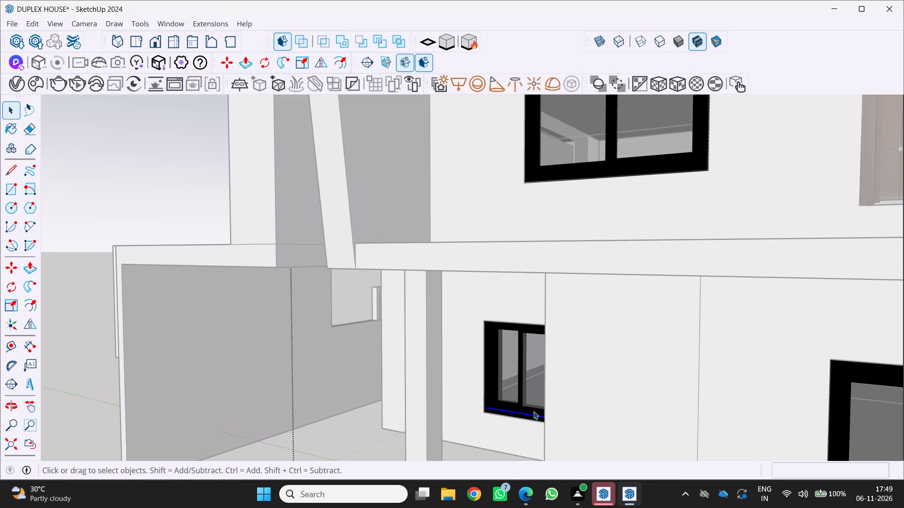
{"action": "triple_click", "coordinate": [533, 411]}
{"action": "middle_click_drag", "start_coordinate": [533, 411], "coordinate": [586, 407]}
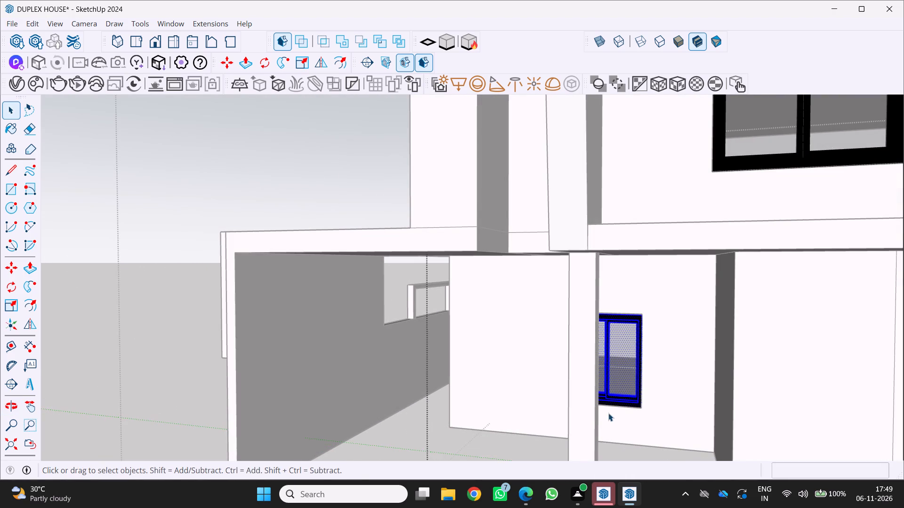
{"action": "key", "text": "m"}
{"action": "scroll", "coordinate": [628, 422], "scroll_direction": "up", "scroll_amount": 3}
{"action": "left_click", "coordinate": [641, 404]}
{"action": "scroll", "coordinate": [572, 416], "scroll_direction": "down", "scroll_amount": 4}
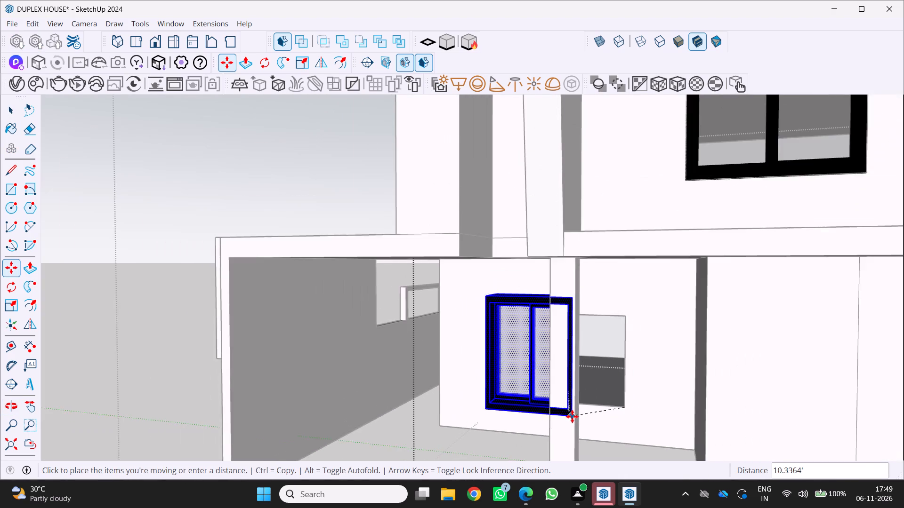
{"action": "scroll", "coordinate": [572, 416], "scroll_direction": "down", "scroll_amount": 4}
{"action": "scroll", "coordinate": [426, 405], "scroll_direction": "down", "scroll_amount": 1}
{"action": "middle_click_drag", "start_coordinate": [426, 405], "coordinate": [545, 390]}
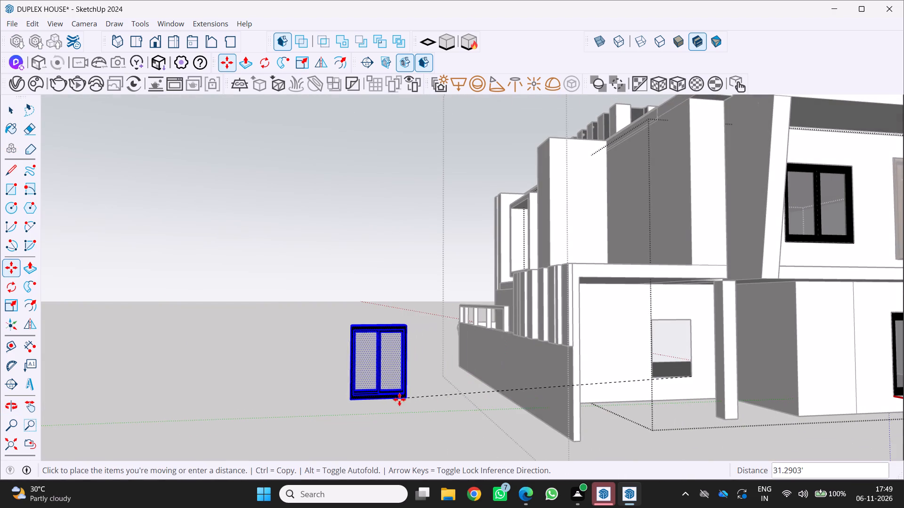
{"action": "left_click", "coordinate": [383, 403]}
{"action": "key", "text": "space"}
Examine the emptied window opening behind the porch column and the surrounding ground-floor and balcony walls.
{"action": "middle_click_drag", "start_coordinate": [549, 398], "coordinate": [458, 408]}
{"action": "scroll", "coordinate": [594, 377], "scroll_direction": "up", "scroll_amount": 3}
{"action": "middle_click_drag", "start_coordinate": [603, 372], "coordinate": [636, 378]}
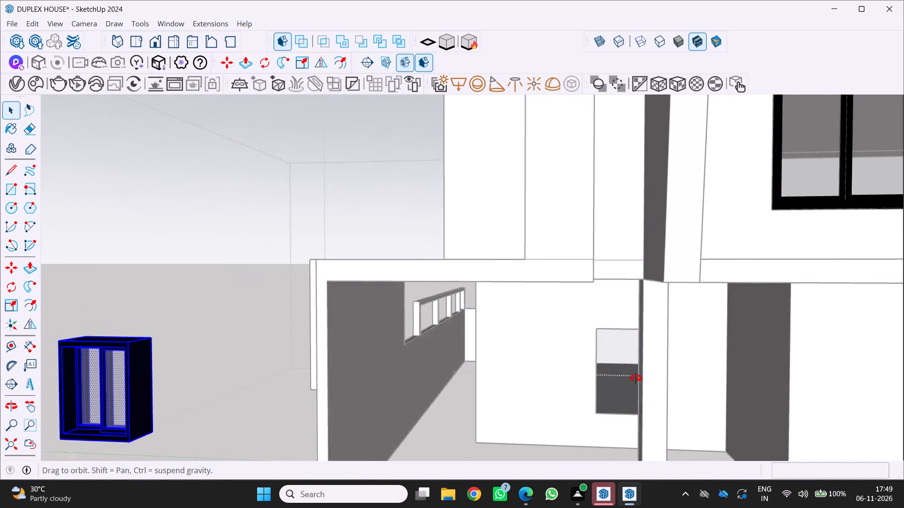
{"action": "middle_click_drag", "start_coordinate": [636, 378], "coordinate": [636, 376]}
{"action": "scroll", "coordinate": [607, 361], "scroll_direction": "down", "scroll_amount": 1}
{"action": "middle_click_drag", "start_coordinate": [605, 365], "coordinate": [582, 358]}
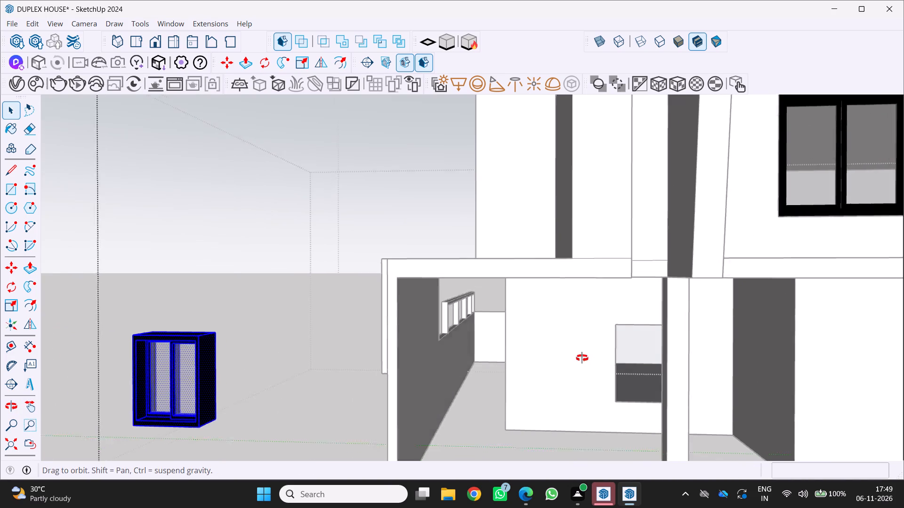
{"action": "middle_click_drag", "start_coordinate": [582, 358], "coordinate": [552, 347]}
{"action": "scroll", "coordinate": [602, 352], "scroll_direction": "up", "scroll_amount": 3}
{"action": "middle_click_drag", "start_coordinate": [609, 353], "coordinate": [546, 379]}
{"action": "middle_click_drag", "start_coordinate": [579, 373], "coordinate": [688, 370]}
{"action": "scroll", "coordinate": [688, 370], "scroll_direction": "down", "scroll_amount": 6}
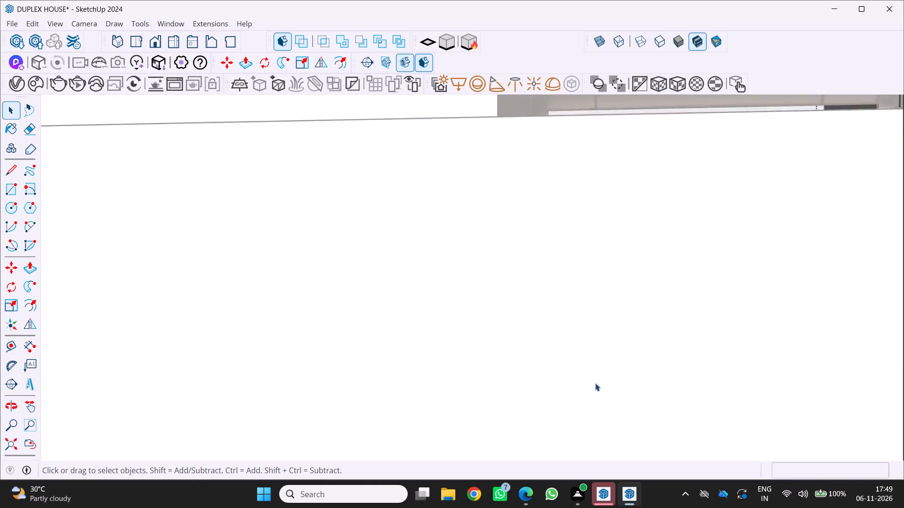
{"action": "scroll", "coordinate": [595, 383], "scroll_direction": "down", "scroll_amount": 20}
{"action": "scroll", "coordinate": [595, 383], "scroll_direction": "down", "scroll_amount": 14}
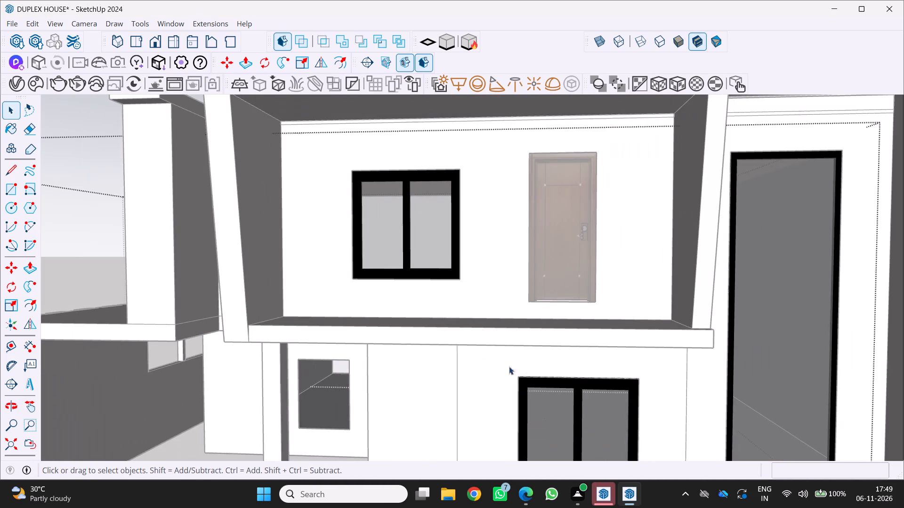
{"action": "middle_click_drag", "start_coordinate": [397, 415], "coordinate": [402, 414]}
{"action": "middle_click_drag", "start_coordinate": [407, 412], "coordinate": [530, 378]}
{"action": "scroll", "coordinate": [525, 382], "scroll_direction": "down", "scroll_amount": 3}
{"action": "scroll", "coordinate": [452, 391], "scroll_direction": "up", "scroll_amount": 3}
{"action": "middle_click_drag", "start_coordinate": [438, 389], "coordinate": [409, 389]}
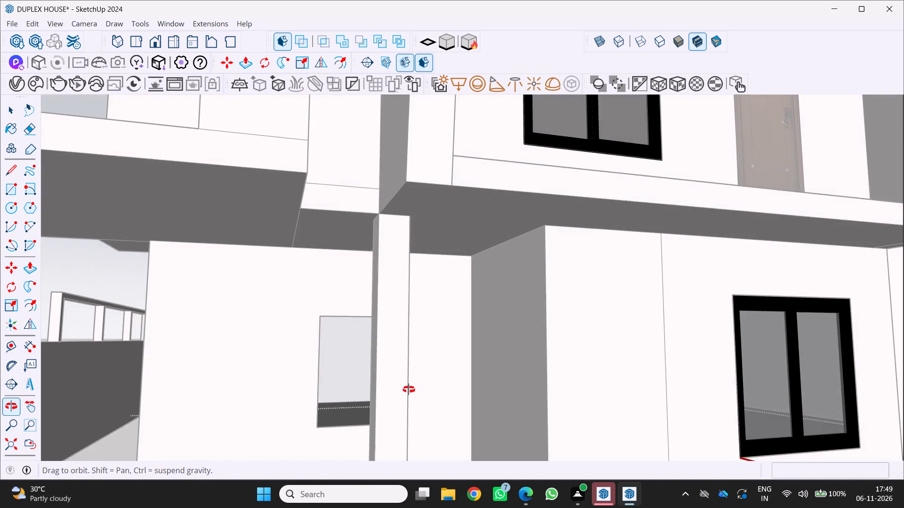
{"action": "middle_click_drag", "start_coordinate": [409, 389], "coordinate": [437, 384]}
{"action": "scroll", "coordinate": [394, 379], "scroll_direction": "up", "scroll_amount": 7}
{"action": "scroll", "coordinate": [398, 374], "scroll_direction": "down", "scroll_amount": 7}
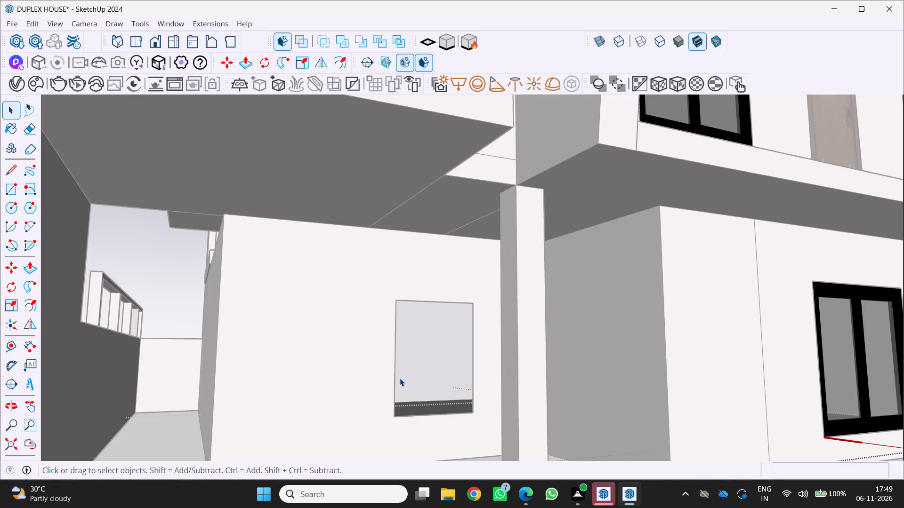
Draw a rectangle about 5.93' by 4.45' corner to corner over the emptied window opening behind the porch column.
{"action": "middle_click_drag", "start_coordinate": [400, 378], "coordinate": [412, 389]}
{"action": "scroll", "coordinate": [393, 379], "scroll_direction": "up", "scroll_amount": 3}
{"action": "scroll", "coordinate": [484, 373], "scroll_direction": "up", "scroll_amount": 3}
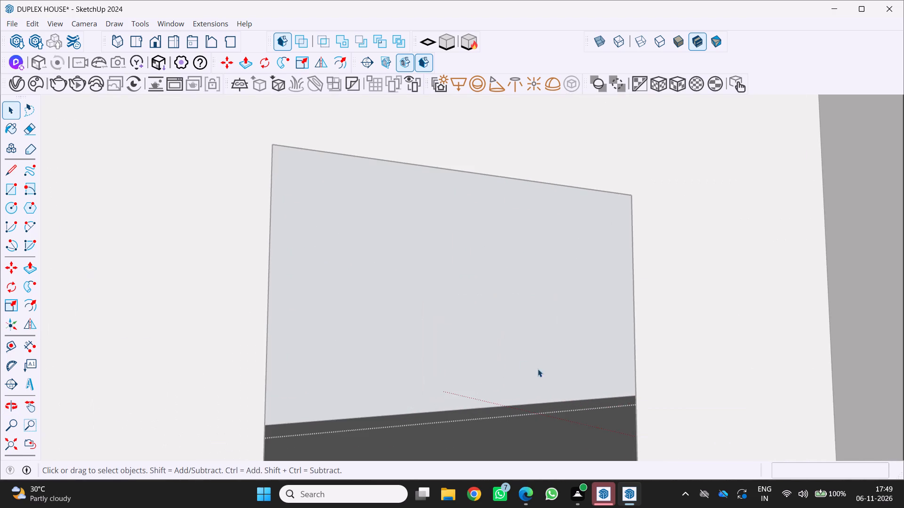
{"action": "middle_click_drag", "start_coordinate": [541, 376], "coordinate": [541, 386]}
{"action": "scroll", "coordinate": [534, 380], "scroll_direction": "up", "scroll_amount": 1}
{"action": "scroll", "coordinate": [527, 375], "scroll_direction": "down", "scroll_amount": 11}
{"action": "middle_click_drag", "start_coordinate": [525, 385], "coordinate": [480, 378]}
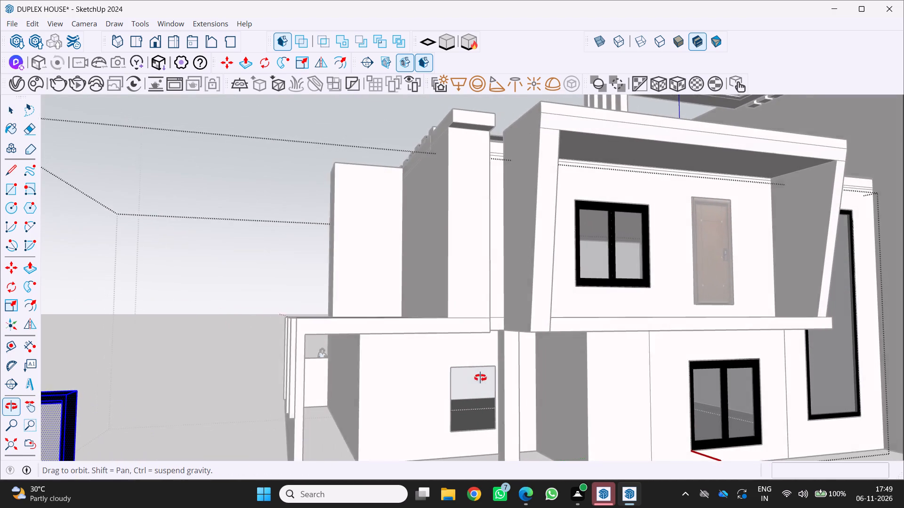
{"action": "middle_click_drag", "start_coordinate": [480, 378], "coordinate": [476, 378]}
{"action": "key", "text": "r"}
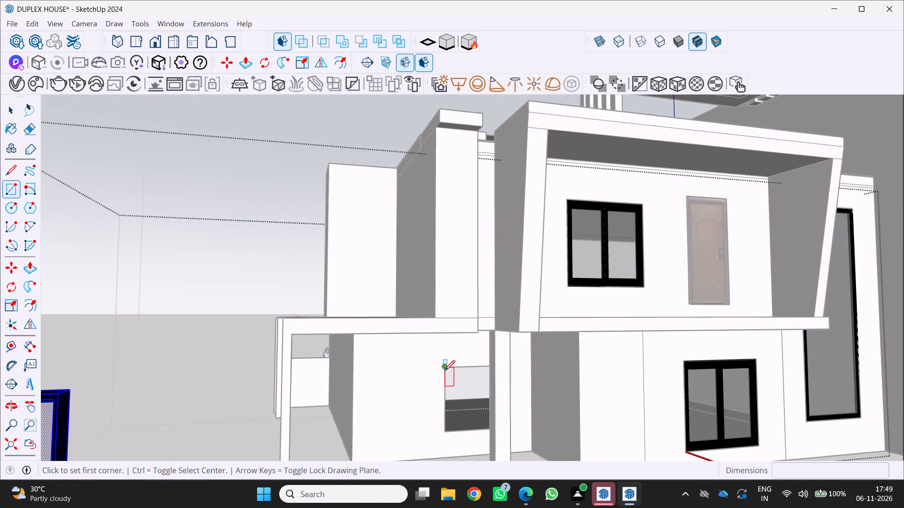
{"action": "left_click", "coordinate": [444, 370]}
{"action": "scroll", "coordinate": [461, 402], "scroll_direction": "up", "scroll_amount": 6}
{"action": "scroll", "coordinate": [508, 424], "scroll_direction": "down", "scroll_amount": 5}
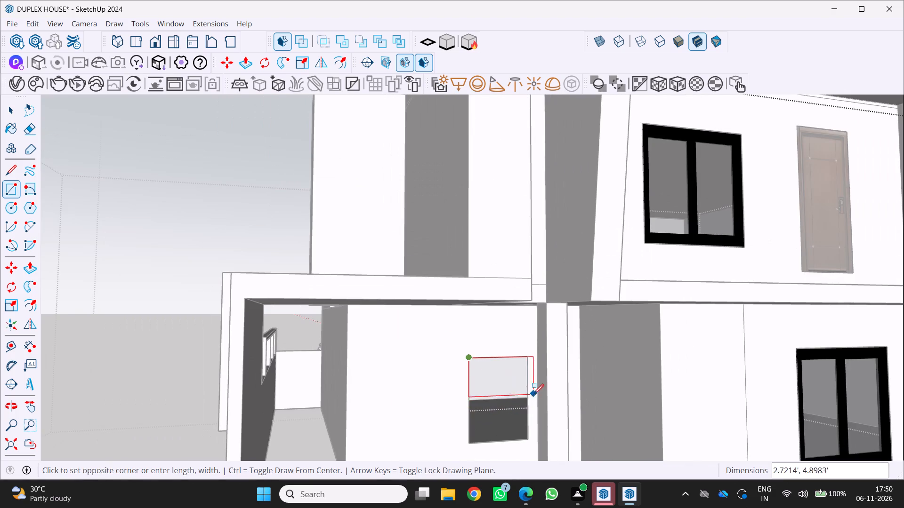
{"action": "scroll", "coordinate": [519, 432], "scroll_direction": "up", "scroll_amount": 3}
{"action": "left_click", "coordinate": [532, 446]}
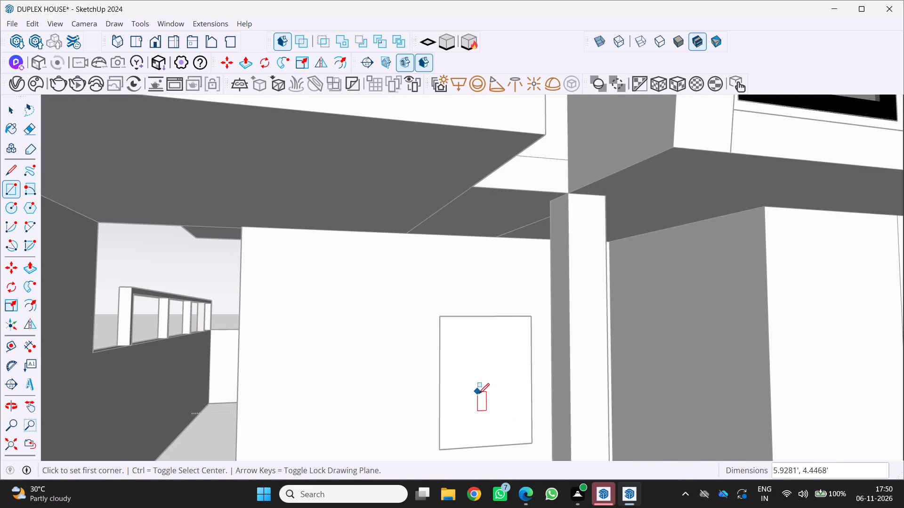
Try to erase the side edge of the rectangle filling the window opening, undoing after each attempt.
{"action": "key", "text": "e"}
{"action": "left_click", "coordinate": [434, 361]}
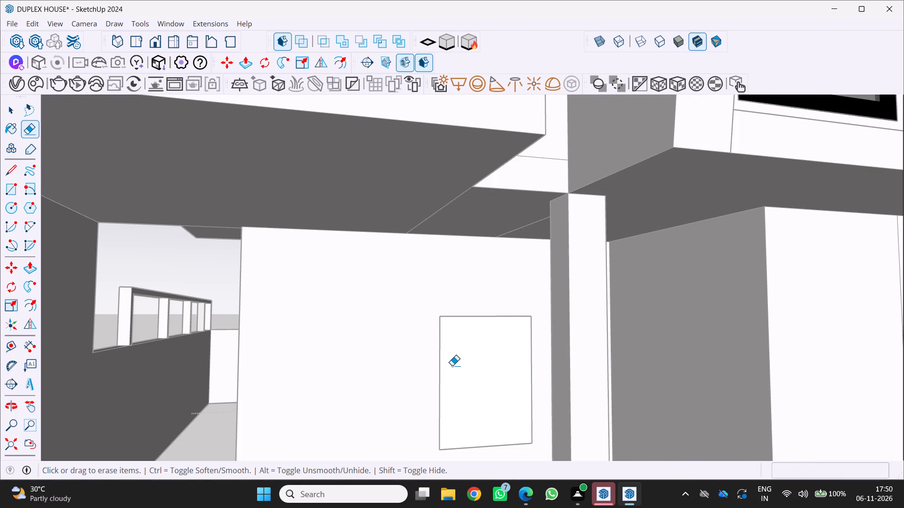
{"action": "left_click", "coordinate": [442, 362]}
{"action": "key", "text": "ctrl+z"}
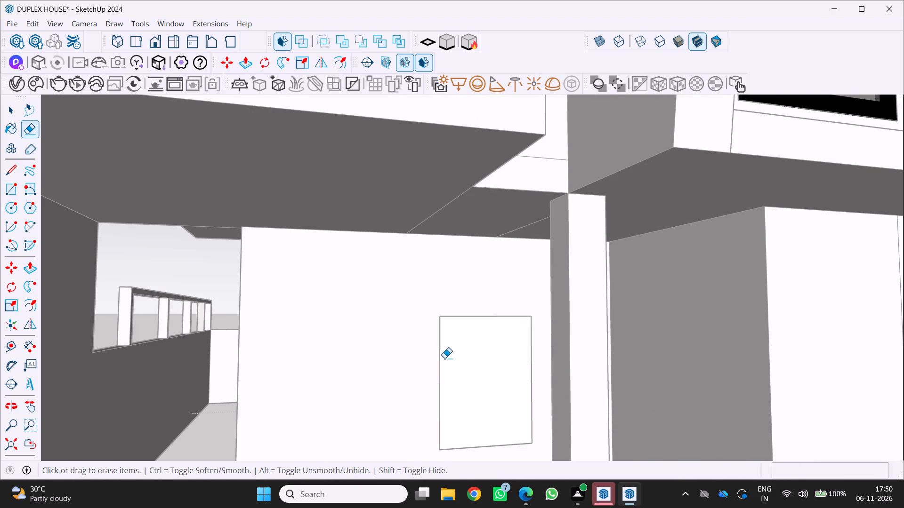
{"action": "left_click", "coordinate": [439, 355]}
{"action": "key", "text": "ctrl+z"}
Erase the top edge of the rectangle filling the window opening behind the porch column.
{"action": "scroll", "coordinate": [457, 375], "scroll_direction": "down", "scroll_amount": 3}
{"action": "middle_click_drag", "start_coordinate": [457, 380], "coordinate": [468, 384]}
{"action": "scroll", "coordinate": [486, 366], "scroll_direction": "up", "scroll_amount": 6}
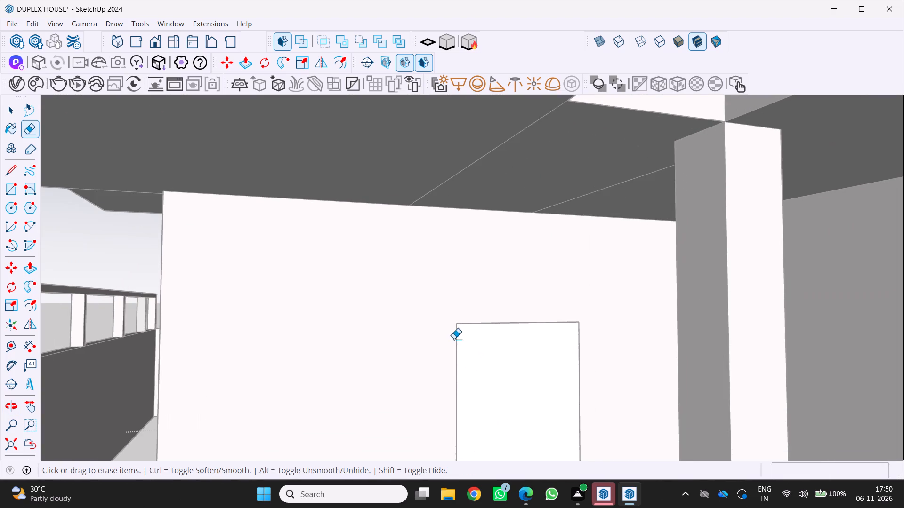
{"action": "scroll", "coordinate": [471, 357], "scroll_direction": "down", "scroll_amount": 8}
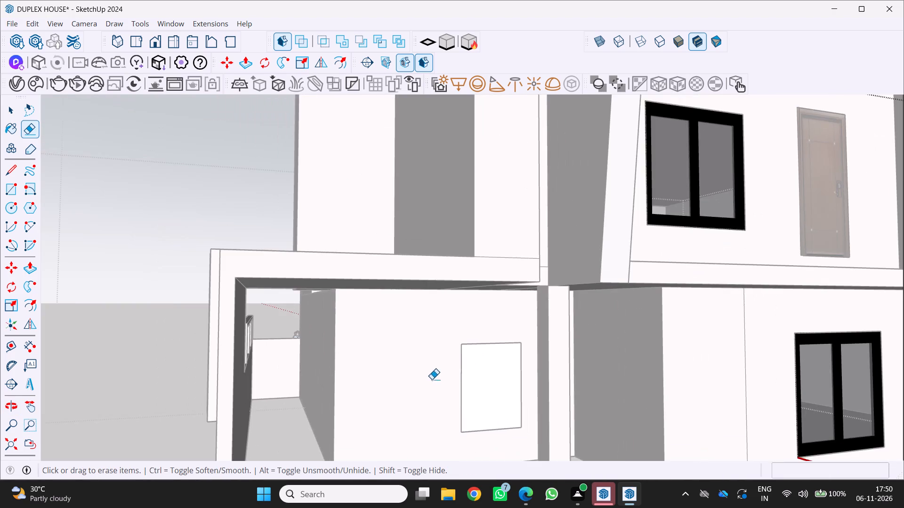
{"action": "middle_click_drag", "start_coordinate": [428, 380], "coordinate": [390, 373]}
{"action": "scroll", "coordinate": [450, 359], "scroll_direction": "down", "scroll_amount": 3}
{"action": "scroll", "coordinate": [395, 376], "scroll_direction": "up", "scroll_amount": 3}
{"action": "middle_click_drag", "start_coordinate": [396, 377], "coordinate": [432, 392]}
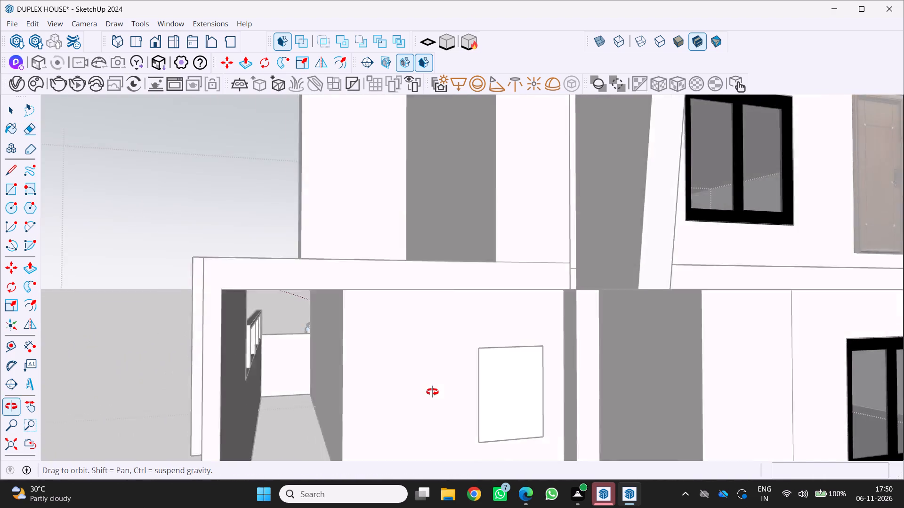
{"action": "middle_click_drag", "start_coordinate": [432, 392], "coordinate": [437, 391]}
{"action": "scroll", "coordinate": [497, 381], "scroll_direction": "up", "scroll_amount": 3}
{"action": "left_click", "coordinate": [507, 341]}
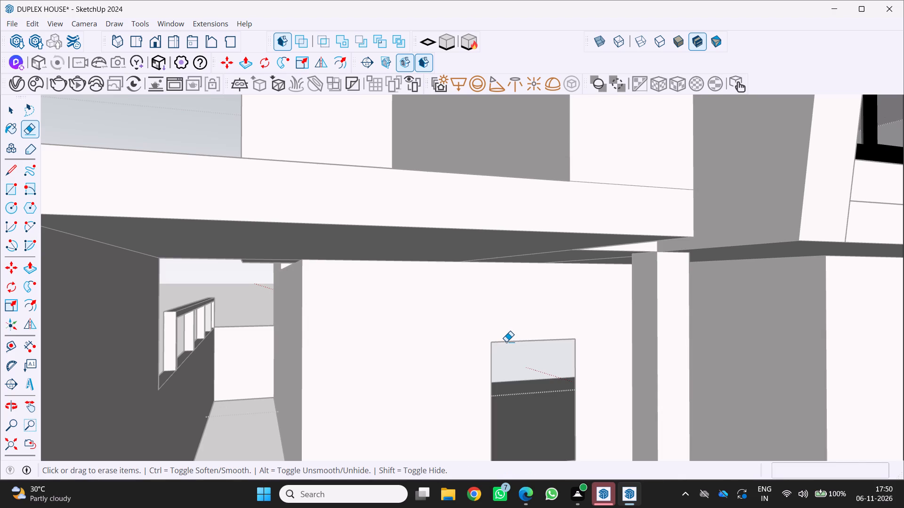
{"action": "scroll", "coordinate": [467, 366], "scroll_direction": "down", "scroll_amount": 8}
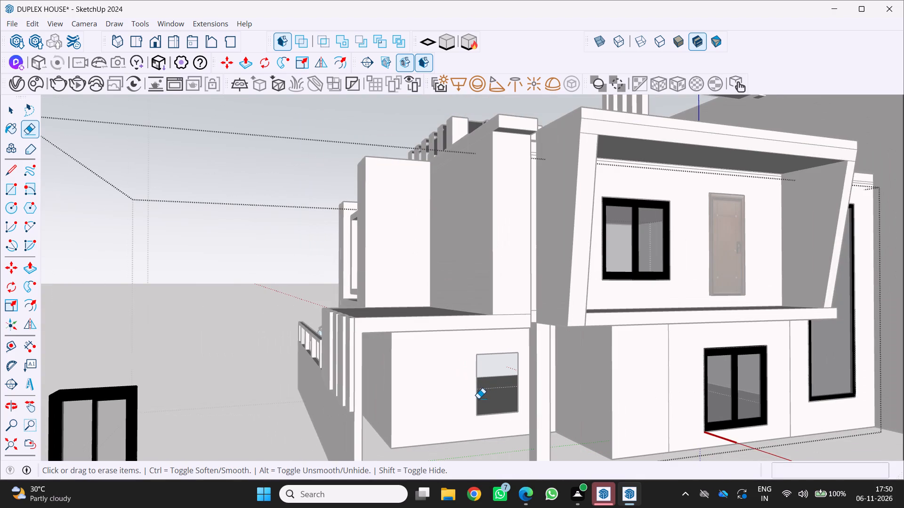
Undo the edge erasure, the rectangle and the window's move out of its opening, and leave the nested group.
{"action": "key", "text": "ctrl+z"}
{"action": "key", "text": "ctrl+z"}
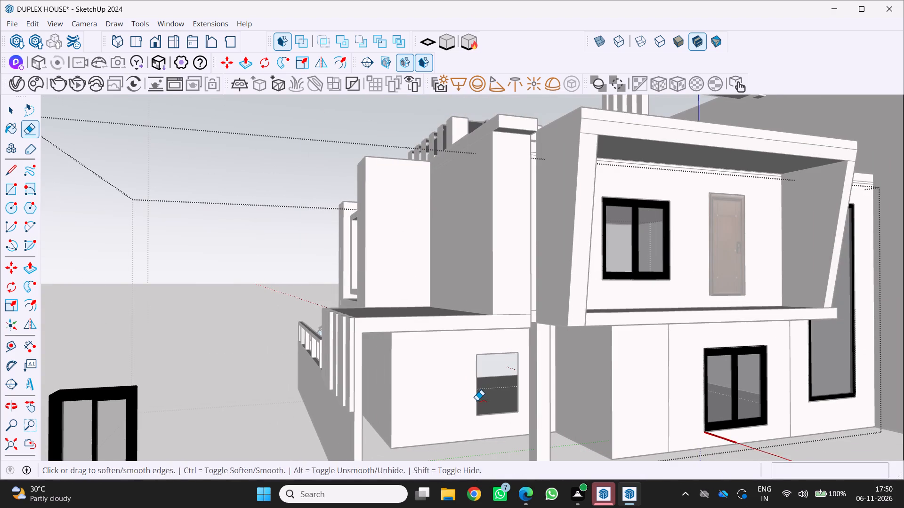
{"action": "key", "text": "ctrl+z"}
{"action": "scroll", "coordinate": [510, 401], "scroll_direction": "down", "scroll_amount": 11}
{"action": "middle_click_drag", "start_coordinate": [478, 366], "coordinate": [389, 350]}
{"action": "scroll", "coordinate": [471, 344], "scroll_direction": "up", "scroll_amount": 3}
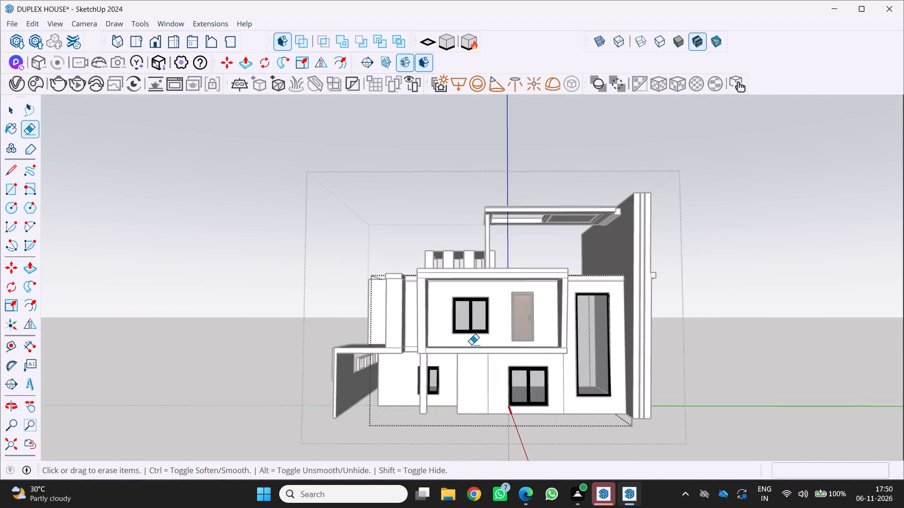
{"action": "key", "text": "space"}
{"action": "left_click", "coordinate": [428, 442]}
Draw a door-shaped rectangle about 3.58' by 8.4' on the ground-floor wall between the side passage and the small window.
{"action": "scroll", "coordinate": [467, 391], "scroll_direction": "up", "scroll_amount": 3}
{"action": "key", "text": "space"}
{"action": "middle_click_drag", "start_coordinate": [466, 382], "coordinate": [415, 382]}
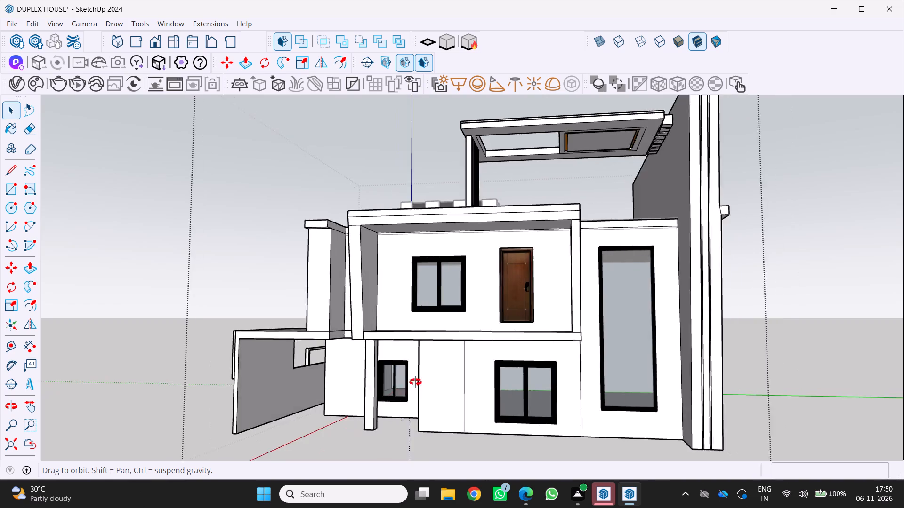
{"action": "middle_click_drag", "start_coordinate": [415, 382], "coordinate": [452, 359]}
{"action": "scroll", "coordinate": [452, 359], "scroll_direction": "down", "scroll_amount": 9}
{"action": "scroll", "coordinate": [412, 368], "scroll_direction": "up", "scroll_amount": 9}
{"action": "middle_click_drag", "start_coordinate": [427, 370], "coordinate": [440, 378]}
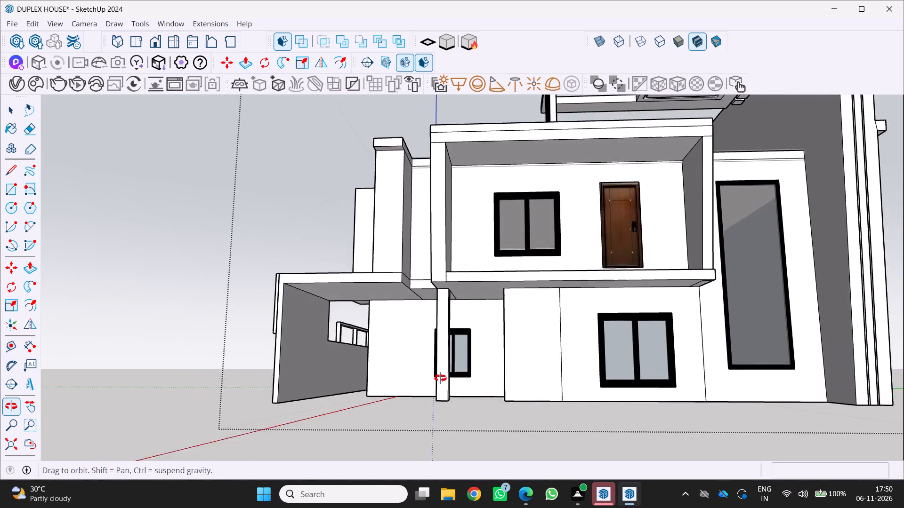
{"action": "middle_click_drag", "start_coordinate": [440, 378], "coordinate": [480, 389]}
{"action": "scroll", "coordinate": [433, 360], "scroll_direction": "up", "scroll_amount": 4}
{"action": "middle_click_drag", "start_coordinate": [426, 350], "coordinate": [406, 350]}
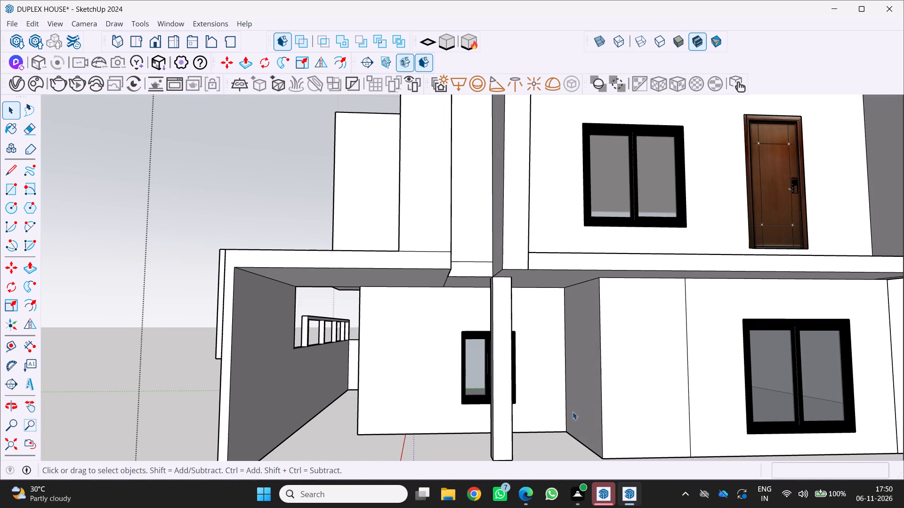
{"action": "key", "text": "r"}
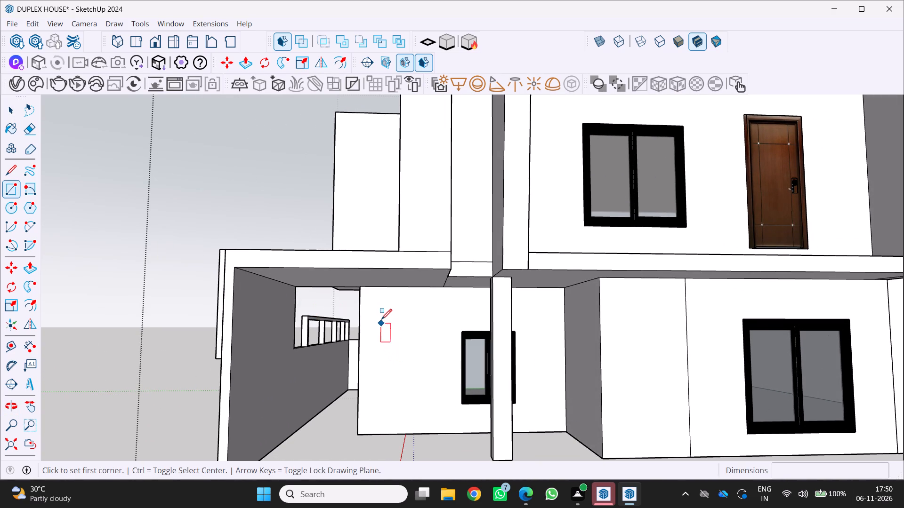
{"action": "left_click", "coordinate": [381, 310]}
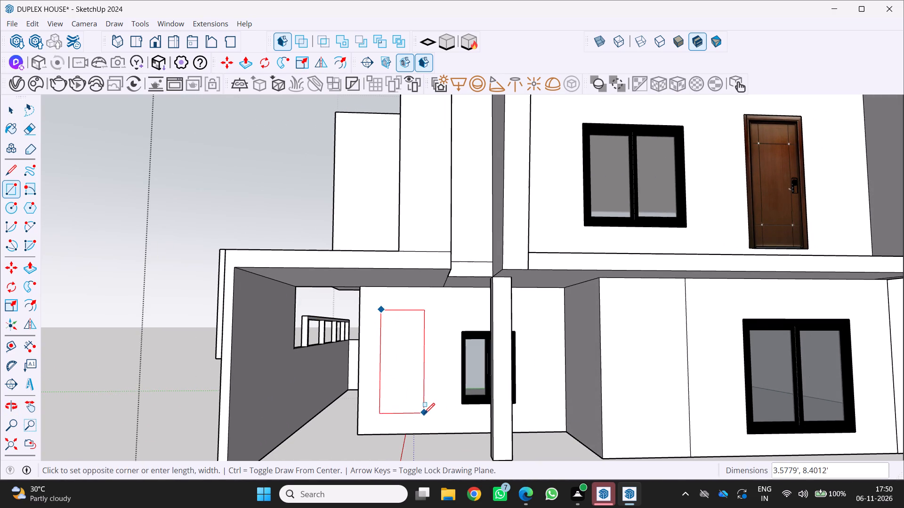
{"action": "left_click", "coordinate": [424, 413]}
Remove the face inside the new rectangle so the ground-floor wall has a doorway opening.
{"action": "key", "text": "p"}
{"action": "scroll", "coordinate": [463, 352], "scroll_direction": "left", "scroll_amount": 1}
{"action": "key", "text": "Delete"}
{"action": "scroll", "coordinate": [409, 359], "scroll_direction": "up", "scroll_amount": 1}
{"action": "middle_click_drag", "start_coordinate": [410, 362], "coordinate": [462, 379]}
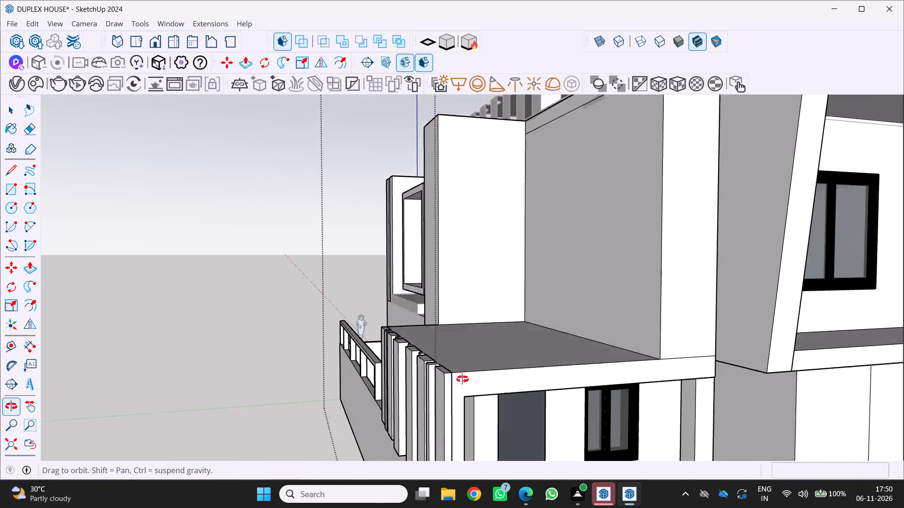
{"action": "middle_click_drag", "start_coordinate": [462, 379], "coordinate": [428, 338]}
{"action": "scroll", "coordinate": [428, 338], "scroll_direction": "down", "scroll_amount": 3}
{"action": "middle_click_drag", "start_coordinate": [417, 332], "coordinate": [361, 388]}
{"action": "scroll", "coordinate": [358, 388], "scroll_direction": "down", "scroll_amount": 1}
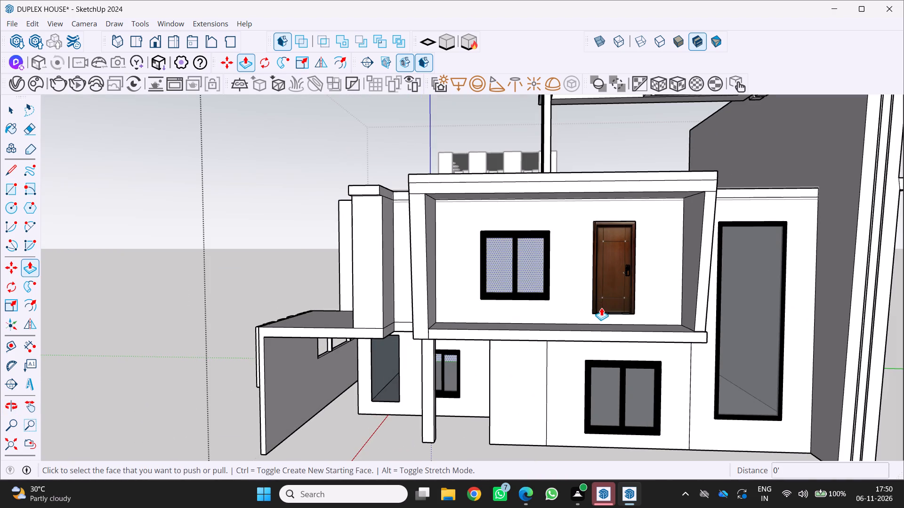
Copy the balcony's wooden door about 31.18' to the ground floor, matching its bottom corner to the new doorway's bottom corner.
{"action": "key", "text": "space"}
{"action": "left_click", "coordinate": [619, 303]}
{"action": "key", "text": "comma"}
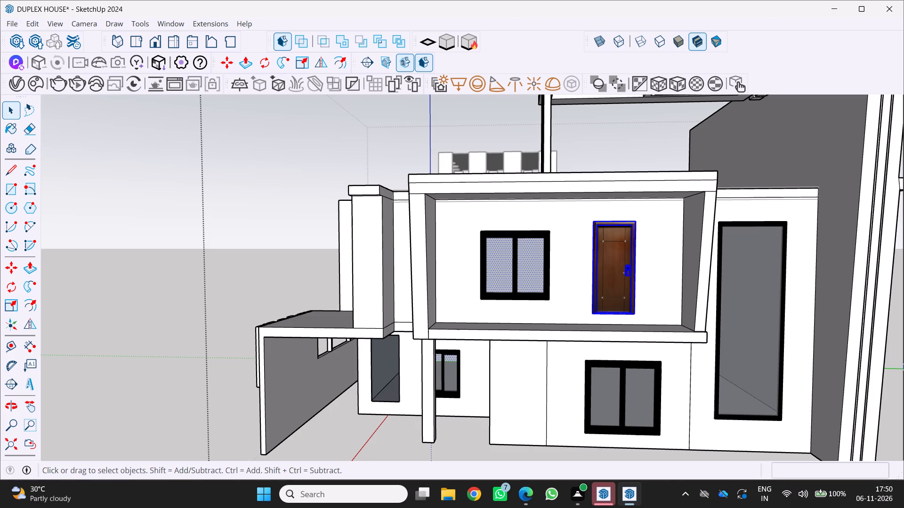
{"action": "key", "text": "Escape"}
{"action": "left_click", "coordinate": [624, 296]}
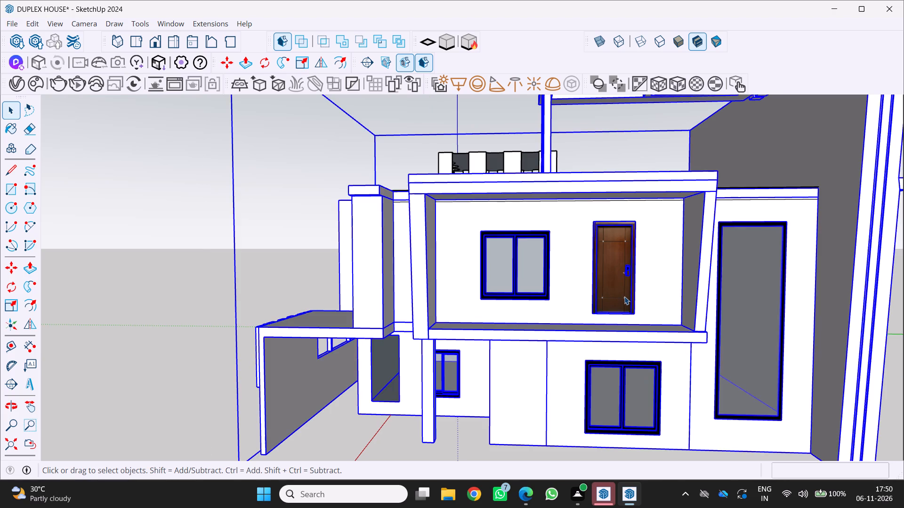
{"action": "double_click", "coordinate": [624, 296]}
{"action": "left_click", "coordinate": [624, 297]}
{"action": "key", "text": "m"}
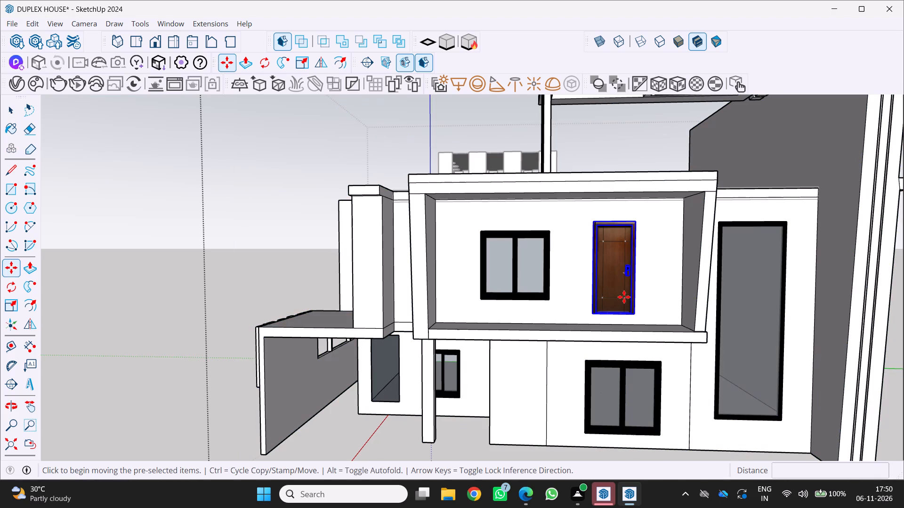
{"action": "scroll", "coordinate": [700, 340], "scroll_direction": "up", "scroll_amount": 17}
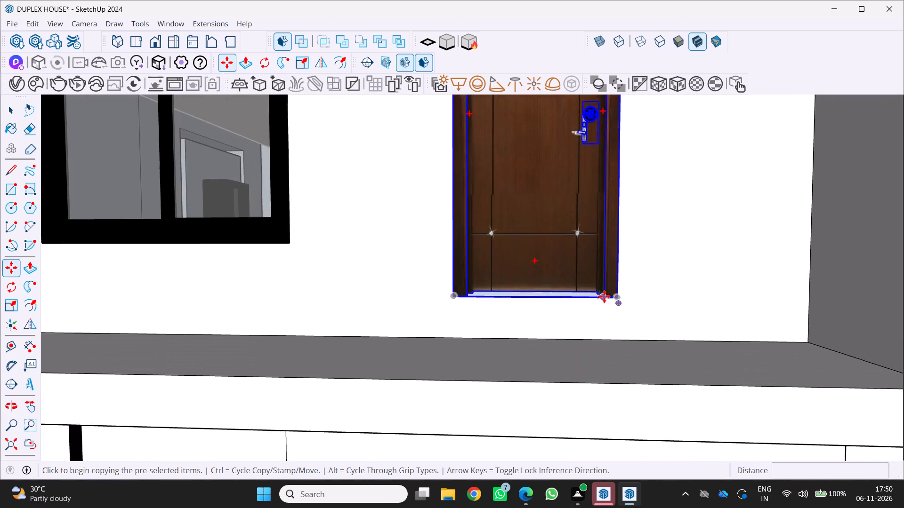
{"action": "scroll", "coordinate": [604, 296], "scroll_direction": "up", "scroll_amount": 1}
{"action": "left_click", "coordinate": [622, 298]}
{"action": "scroll", "coordinate": [616, 301], "scroll_direction": "down", "scroll_amount": 5}
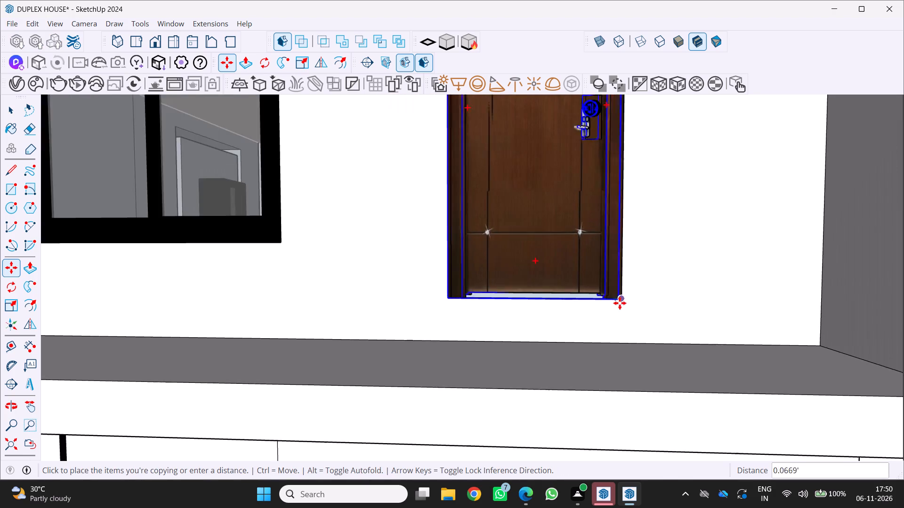
{"action": "scroll", "coordinate": [620, 303], "scroll_direction": "down", "scroll_amount": 10}
{"action": "scroll", "coordinate": [448, 369], "scroll_direction": "up", "scroll_amount": 2}
{"action": "middle_click_drag", "start_coordinate": [448, 370], "coordinate": [601, 330]}
{"action": "scroll", "coordinate": [590, 341], "scroll_direction": "down", "scroll_amount": 5}
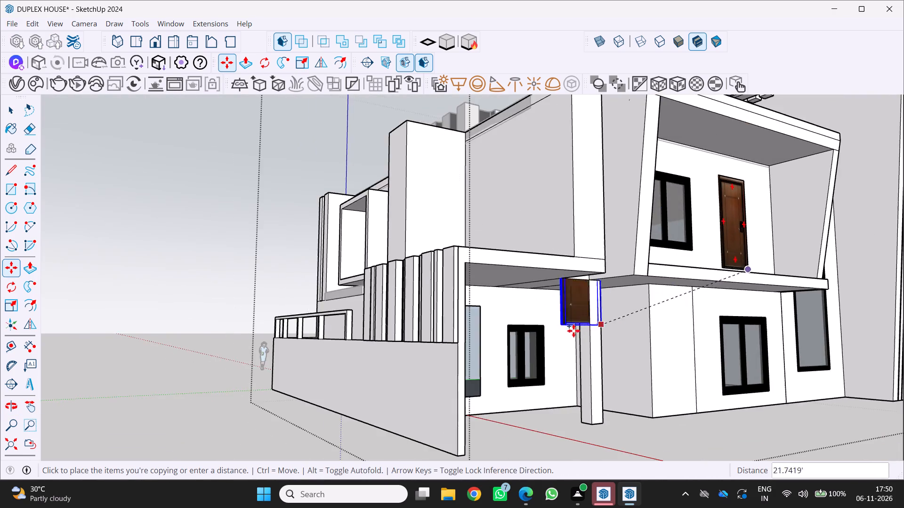
{"action": "scroll", "coordinate": [528, 357], "scroll_direction": "up", "scroll_amount": 6}
{"action": "middle_click_drag", "start_coordinate": [468, 398], "coordinate": [433, 401]}
{"action": "scroll", "coordinate": [358, 408], "scroll_direction": "up", "scroll_amount": 3}
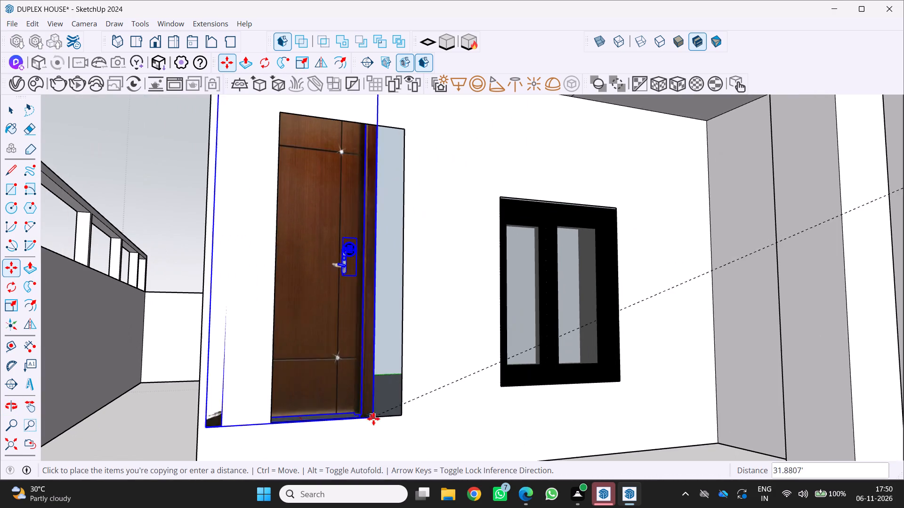
{"action": "scroll", "coordinate": [404, 424], "scroll_direction": "up", "scroll_amount": 2}
{"action": "left_click", "coordinate": [400, 411]}
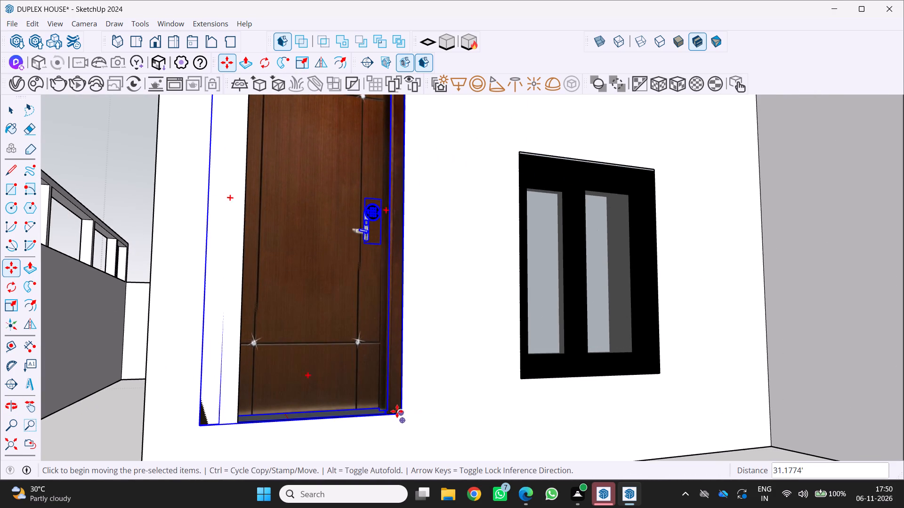
Scale the copied door to fit the doorway, narrowing it to about 0.83 and shortening it to about 0.88, and deselect it.
{"action": "scroll", "coordinate": [396, 412], "scroll_direction": "down", "scroll_amount": 9}
{"action": "key", "text": "s"}
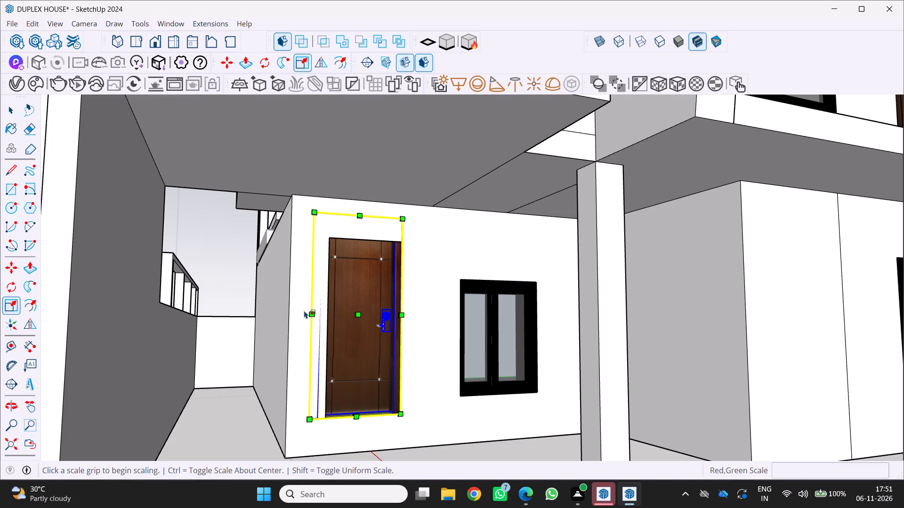
{"action": "left_click_drag", "start_coordinate": [311, 312], "coordinate": [329, 316]}
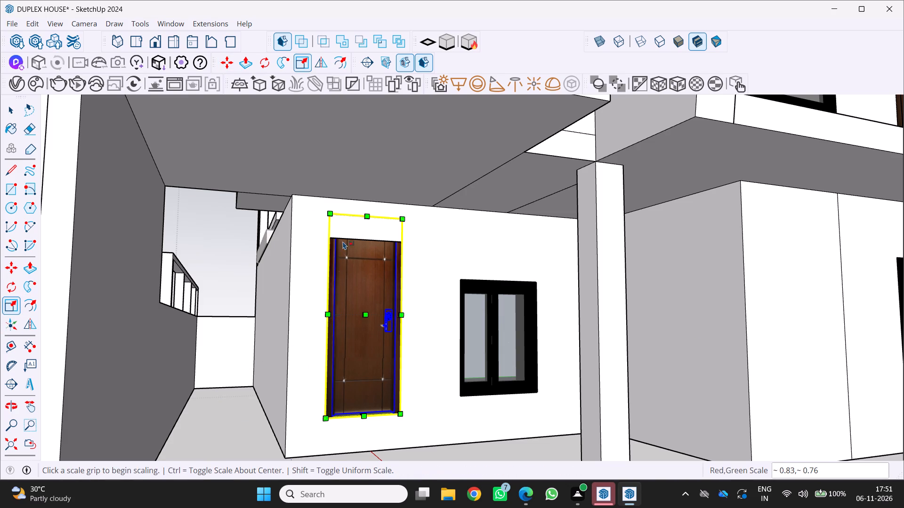
{"action": "left_click_drag", "start_coordinate": [367, 216], "coordinate": [376, 244]}
{"action": "scroll", "coordinate": [343, 311], "scroll_direction": "down", "scroll_amount": 2}
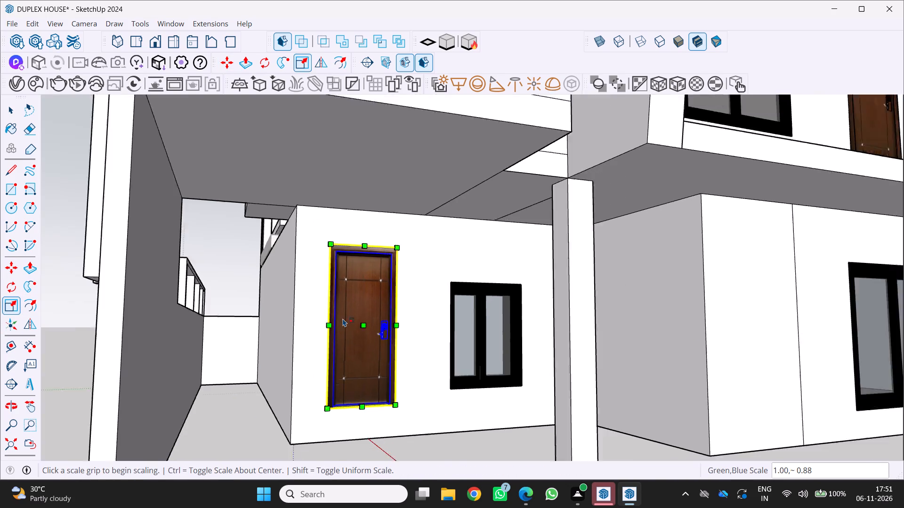
{"action": "scroll", "coordinate": [343, 318], "scroll_direction": "down", "scroll_amount": 2}
{"action": "middle_click_drag", "start_coordinate": [342, 336], "coordinate": [298, 363]}
{"action": "scroll", "coordinate": [318, 337], "scroll_direction": "down", "scroll_amount": 11}
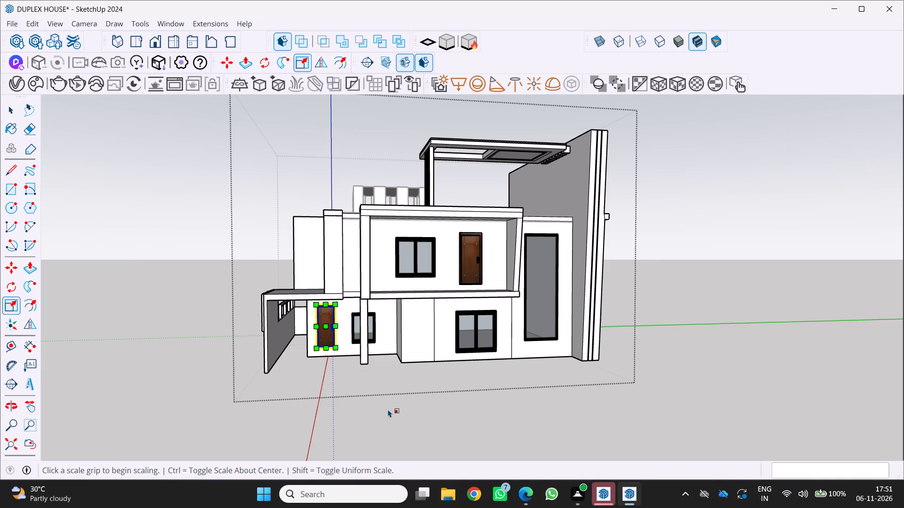
{"action": "key", "text": "space"}
{"action": "left_click", "coordinate": [348, 368]}
{"action": "scroll", "coordinate": [318, 361], "scroll_direction": "up", "scroll_amount": 13}
{"action": "middle_click_drag", "start_coordinate": [319, 312], "coordinate": [321, 314]}
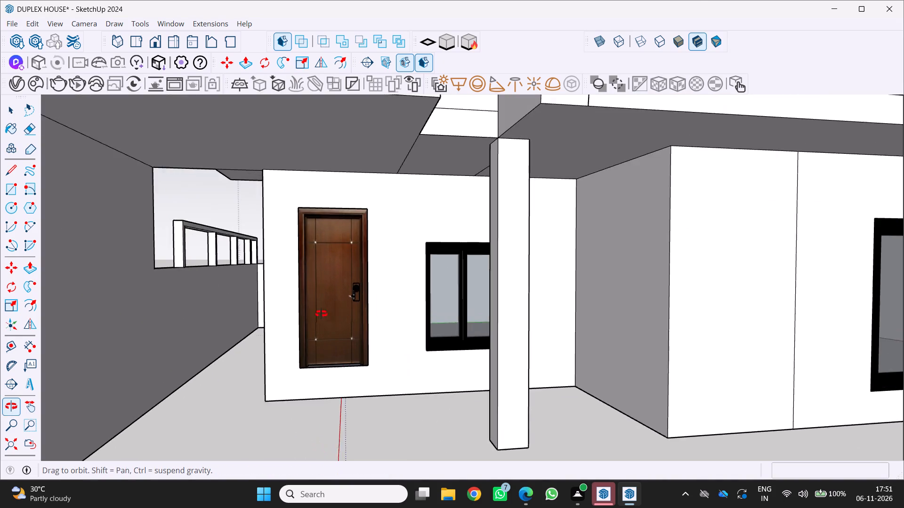
Examine the front facade with the fitted ground-floor door, from close up and from farther away.
{"action": "middle_click_drag", "start_coordinate": [321, 314], "coordinate": [362, 322]}
{"action": "scroll", "coordinate": [362, 322], "scroll_direction": "up", "scroll_amount": 1}
{"action": "scroll", "coordinate": [362, 322], "scroll_direction": "down", "scroll_amount": 6}
{"action": "scroll", "coordinate": [386, 336], "scroll_direction": "up", "scroll_amount": 5}
{"action": "middle_click_drag", "start_coordinate": [376, 347], "coordinate": [297, 365]}
{"action": "scroll", "coordinate": [294, 355], "scroll_direction": "down", "scroll_amount": 14}
{"action": "middle_click_drag", "start_coordinate": [293, 352], "coordinate": [325, 236]}
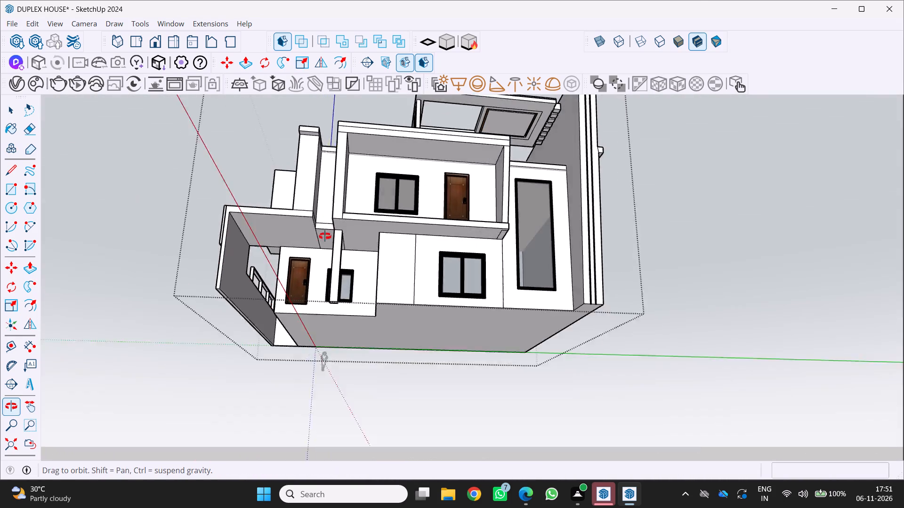
{"action": "middle_click_drag", "start_coordinate": [325, 236], "coordinate": [329, 224]}
{"action": "middle_click", "coordinate": [329, 224]}
{"action": "middle_click_drag", "start_coordinate": [330, 230], "coordinate": [301, 302]}
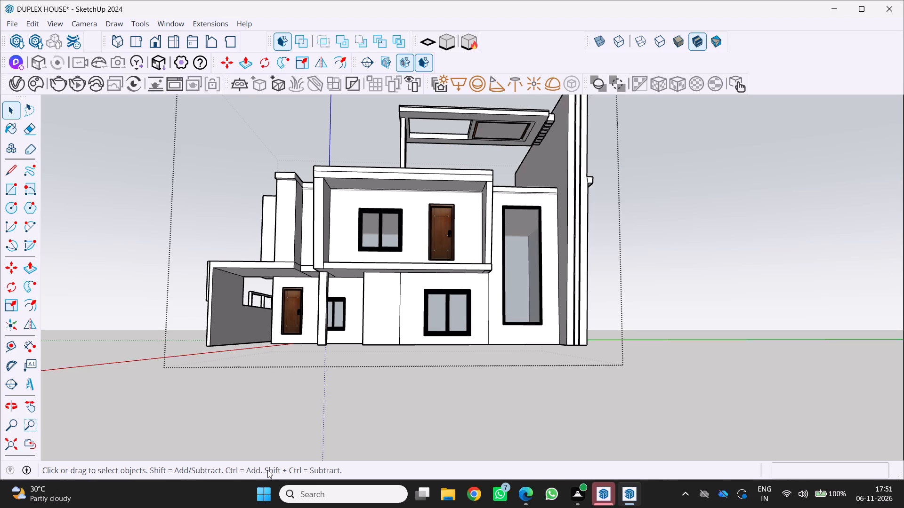
{"action": "scroll", "coordinate": [267, 470], "scroll_direction": "down", "scroll_amount": 3}
{"action": "scroll", "coordinate": [45, 363], "scroll_direction": "down", "scroll_amount": 2}
{"action": "middle_click_drag", "start_coordinate": [112, 352], "coordinate": [118, 385]}
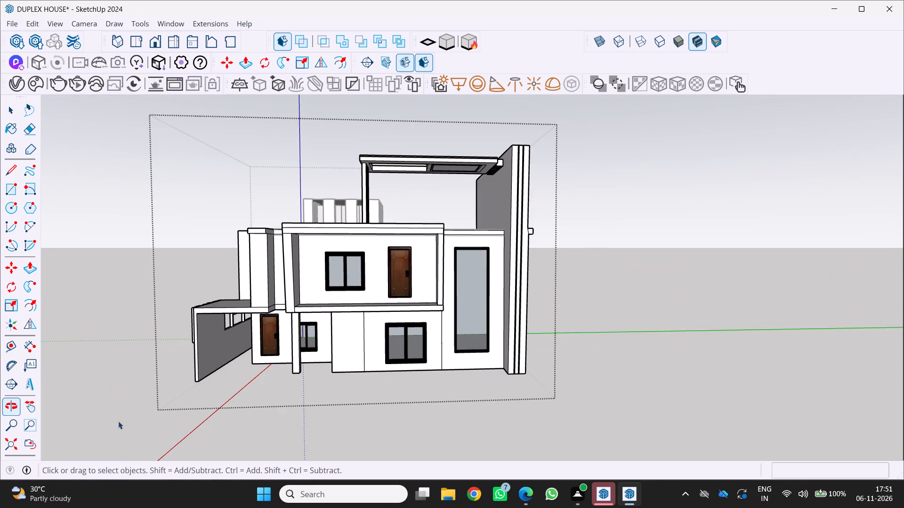
{"action": "scroll", "coordinate": [107, 442], "scroll_direction": "down", "scroll_amount": 1}
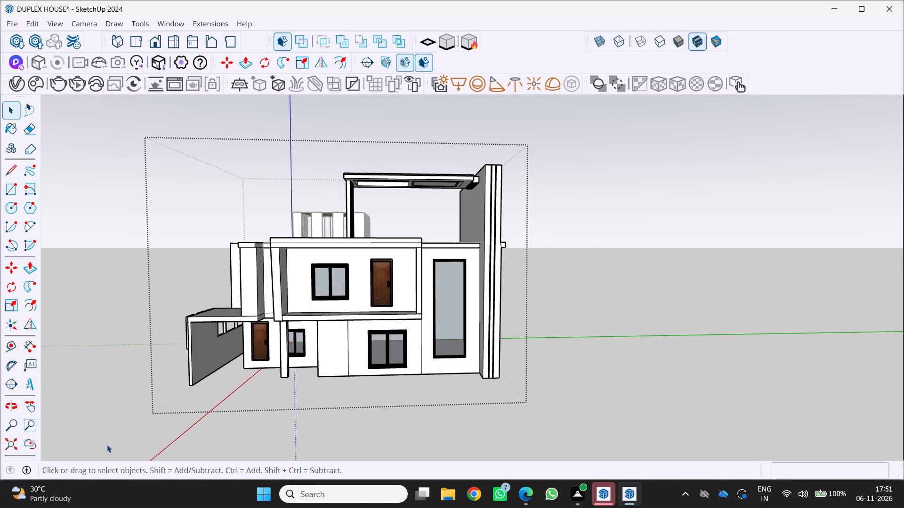
{"action": "middle_click_drag", "start_coordinate": [105, 447], "coordinate": [89, 452]}
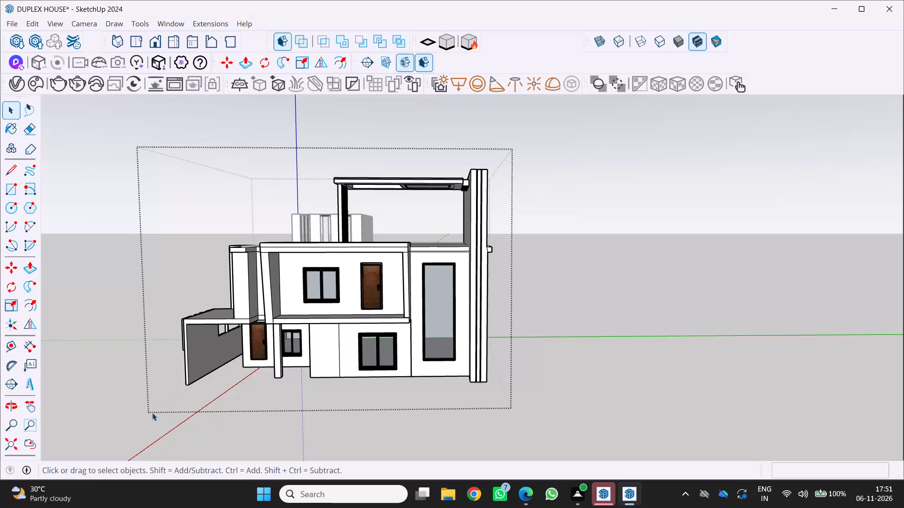
{"action": "scroll", "coordinate": [242, 290], "scroll_direction": "up", "scroll_amount": 2}
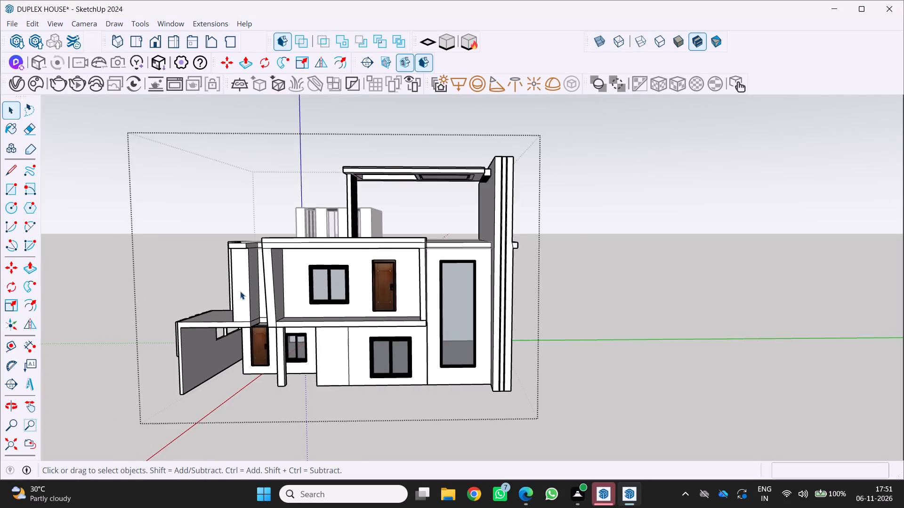
{"action": "scroll", "coordinate": [240, 291], "scroll_direction": "up", "scroll_amount": 6}
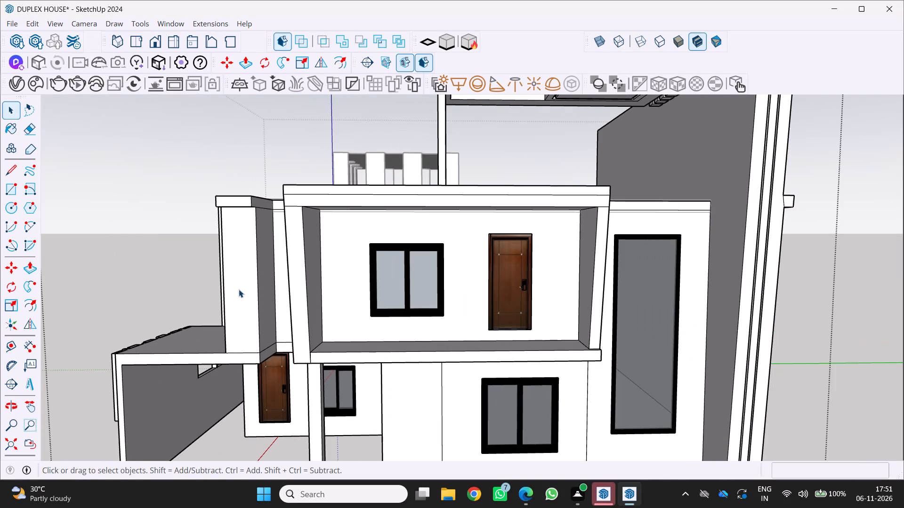
{"action": "scroll", "coordinate": [227, 303], "scroll_direction": "down", "scroll_amount": 3}
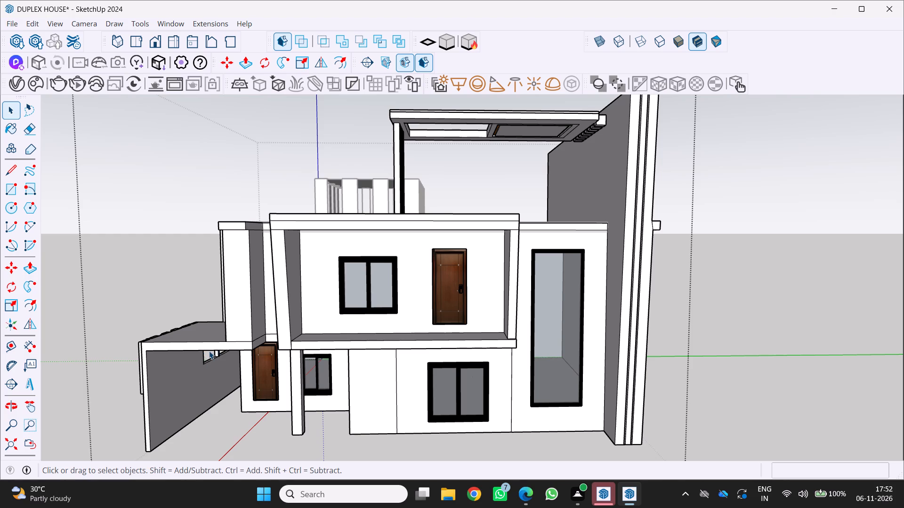
Draw a vertical rectangle about 0.5' wide on the upper-floor pillar's front face, from under its cap to the slab's bottom edge.
{"action": "scroll", "coordinate": [203, 349], "scroll_direction": "up", "scroll_amount": 5}
{"action": "middle_click_drag", "start_coordinate": [233, 262], "coordinate": [269, 262]}
{"action": "scroll", "coordinate": [233, 262], "scroll_direction": "up", "scroll_amount": 1}
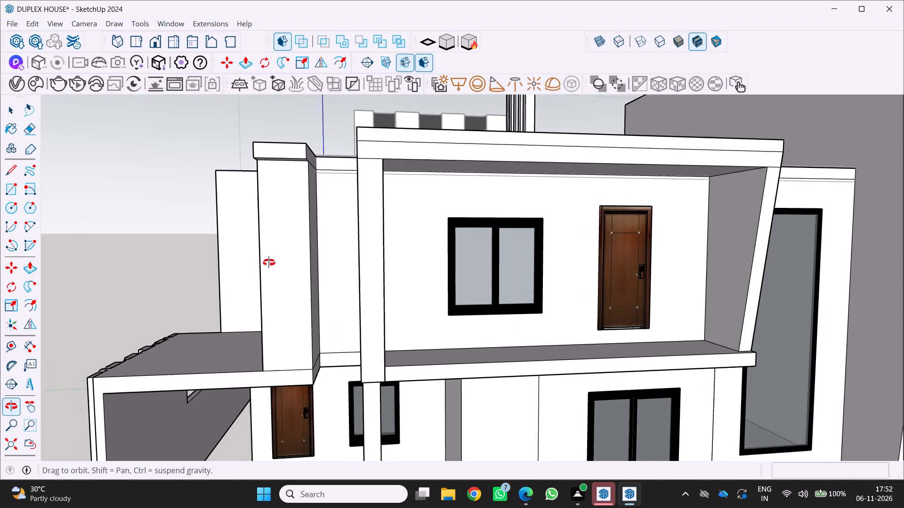
{"action": "middle_click_drag", "start_coordinate": [269, 262], "coordinate": [276, 259]}
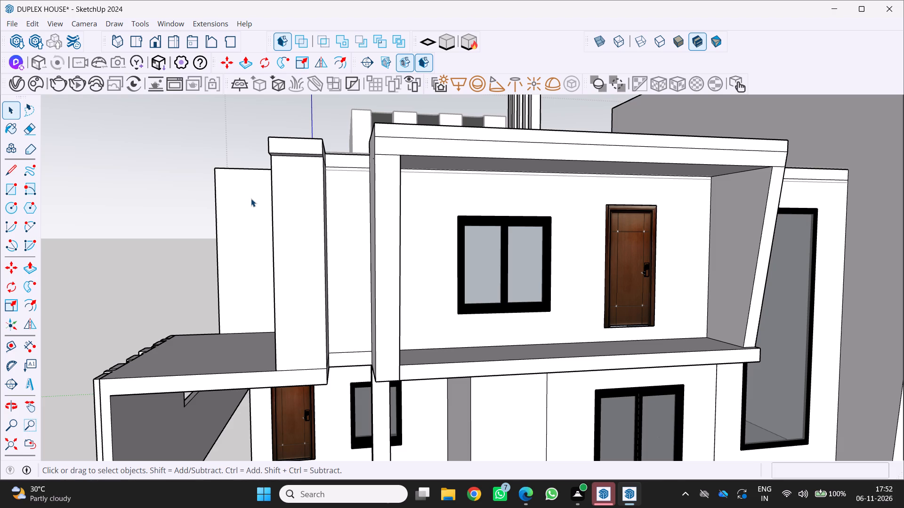
{"action": "key", "text": "r"}
{"action": "scroll", "coordinate": [288, 162], "scroll_direction": "up", "scroll_amount": 7}
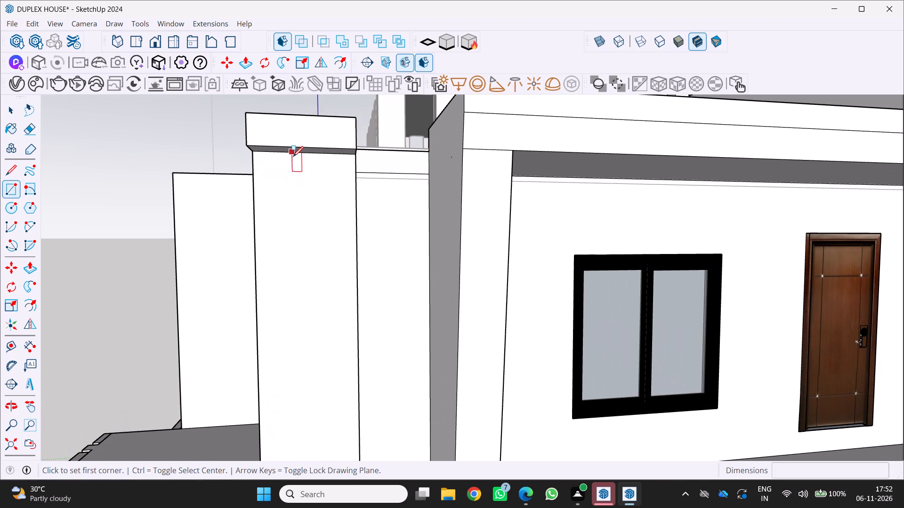
{"action": "left_click", "coordinate": [293, 153]}
{"action": "scroll", "coordinate": [284, 173], "scroll_direction": "down", "scroll_amount": 4}
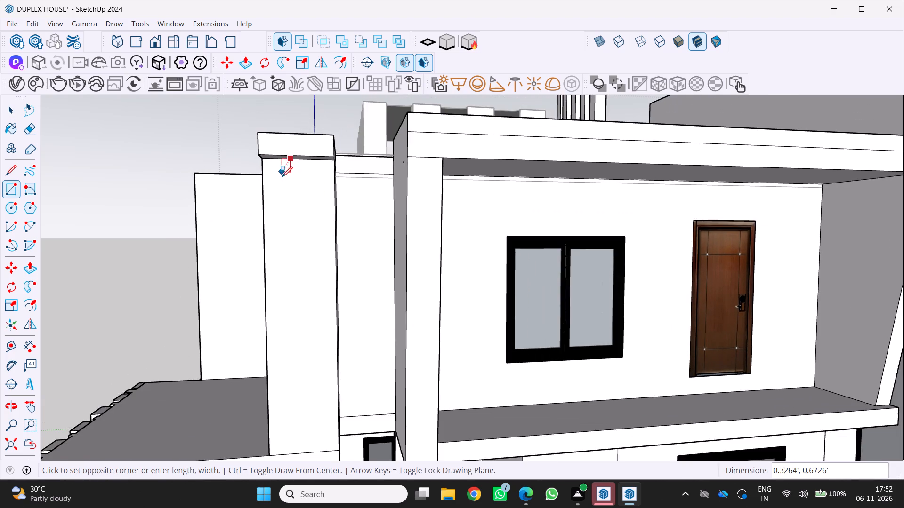
{"action": "scroll", "coordinate": [282, 177], "scroll_direction": "down", "scroll_amount": 5}
{"action": "scroll", "coordinate": [290, 400], "scroll_direction": "up", "scroll_amount": 3}
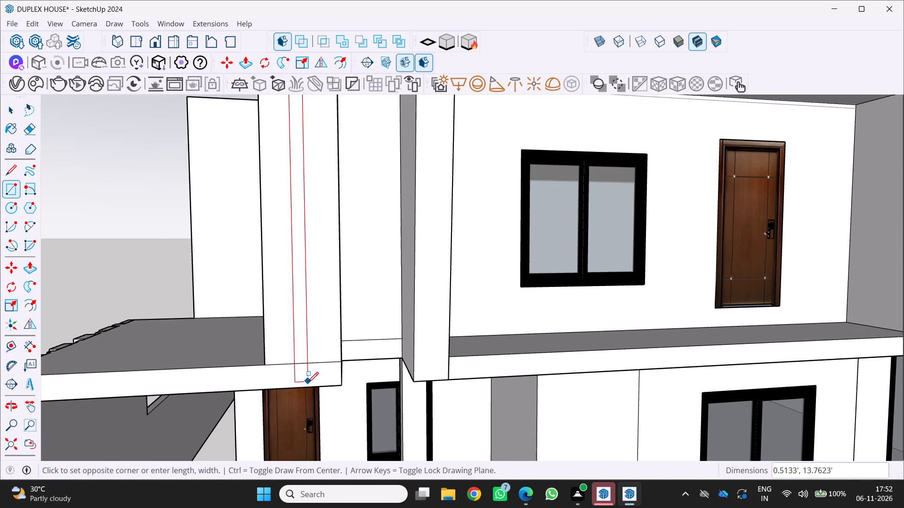
{"action": "left_click", "coordinate": [306, 390]}
{"action": "scroll", "coordinate": [299, 387], "scroll_direction": "down", "scroll_amount": 5}
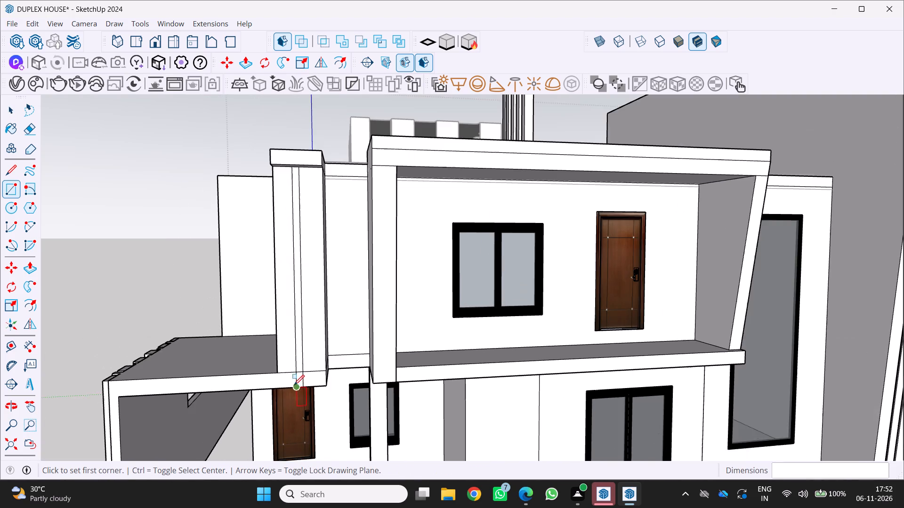
Push the vertical strip on the pillar's front face inward about 0.27' to form a groove.
{"action": "scroll", "coordinate": [278, 263], "scroll_direction": "up", "scroll_amount": 3}
{"action": "key", "text": "p"}
{"action": "left_click", "coordinate": [305, 257]}
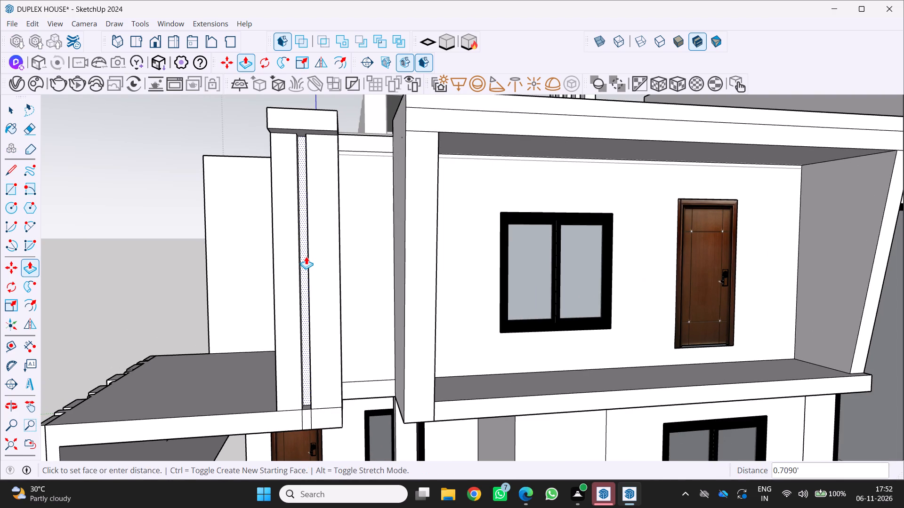
{"action": "scroll", "coordinate": [296, 262], "scroll_direction": "up", "scroll_amount": 3}
{"action": "middle_click", "coordinate": [296, 262]}
{"action": "middle_click_drag", "start_coordinate": [293, 255], "coordinate": [304, 270]}
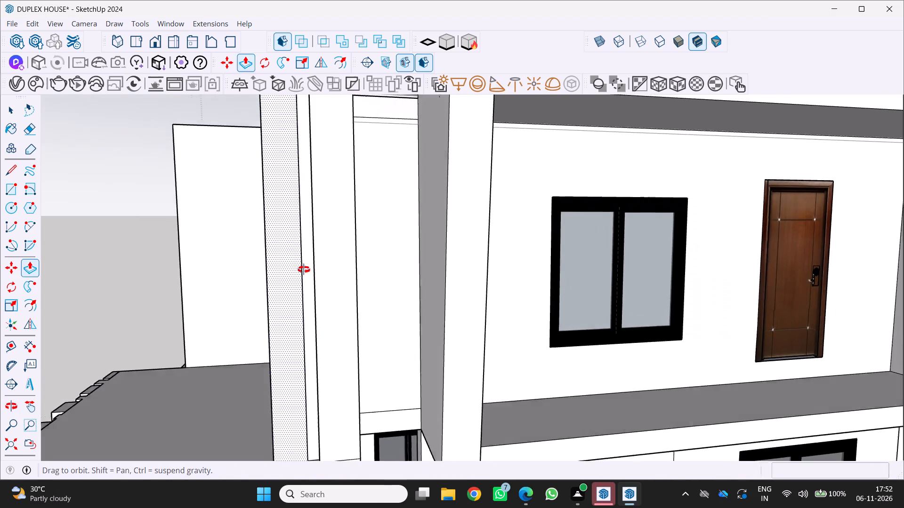
{"action": "middle_click_drag", "start_coordinate": [304, 270], "coordinate": [311, 277]}
{"action": "scroll", "coordinate": [313, 279], "scroll_direction": "down", "scroll_amount": 3}
{"action": "scroll", "coordinate": [303, 184], "scroll_direction": "up", "scroll_amount": 7}
{"action": "middle_click_drag", "start_coordinate": [298, 142], "coordinate": [241, 167]}
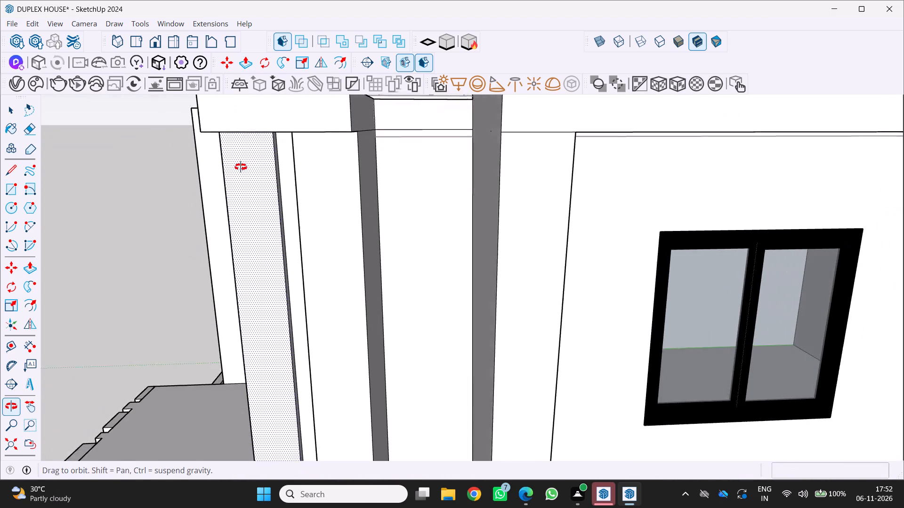
{"action": "middle_click_drag", "start_coordinate": [241, 167], "coordinate": [240, 167]}
{"action": "scroll", "coordinate": [240, 167], "scroll_direction": "up", "scroll_amount": 1}
{"action": "scroll", "coordinate": [253, 156], "scroll_direction": "down", "scroll_amount": 11}
{"action": "middle_click_drag", "start_coordinate": [272, 220], "coordinate": [321, 160]}
{"action": "scroll", "coordinate": [330, 290], "scroll_direction": "up", "scroll_amount": 6}
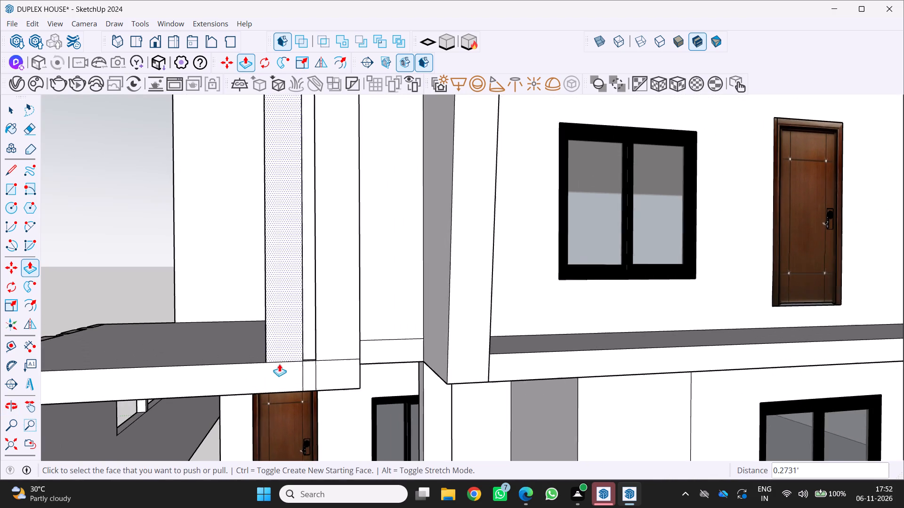
Push the strip's short lower piece on the slab edge inward about 0.27' so the groove runs to the bottom.
{"action": "left_click", "coordinate": [313, 366]}
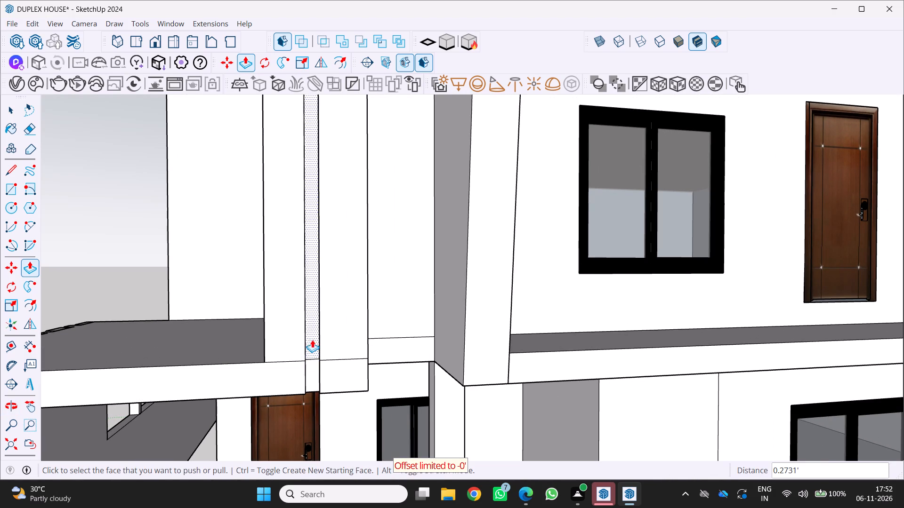
{"action": "scroll", "coordinate": [300, 318], "scroll_direction": "down", "scroll_amount": 10}
{"action": "middle_click_drag", "start_coordinate": [273, 334], "coordinate": [248, 349]}
{"action": "scroll", "coordinate": [283, 239], "scroll_direction": "up", "scroll_amount": 1}
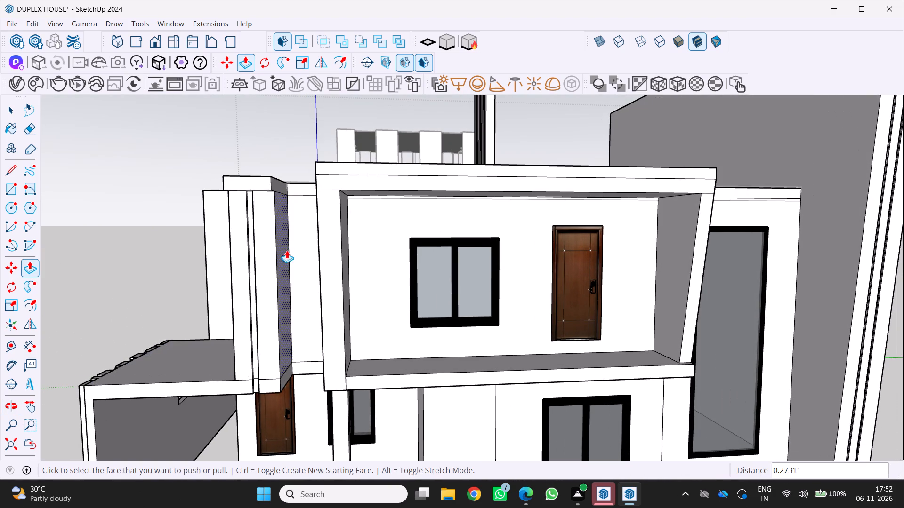
{"action": "scroll", "coordinate": [346, 196], "scroll_direction": "up", "scroll_amount": 2}
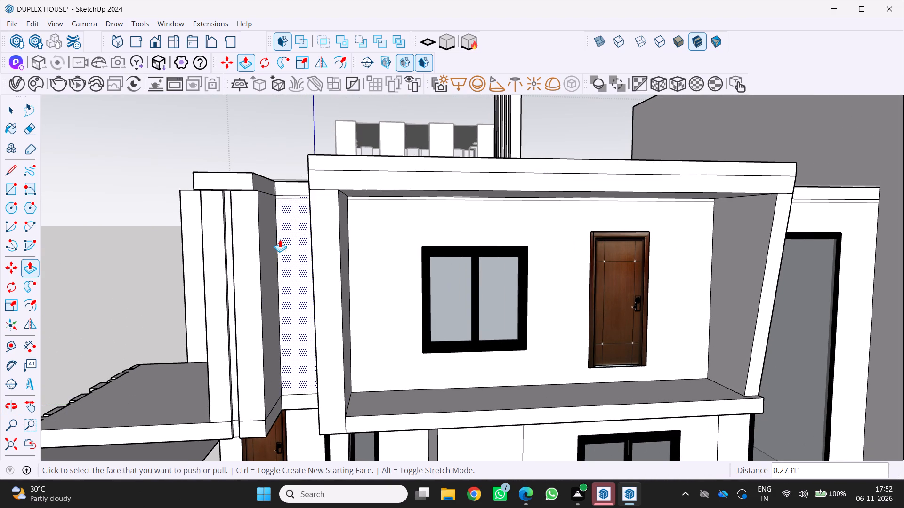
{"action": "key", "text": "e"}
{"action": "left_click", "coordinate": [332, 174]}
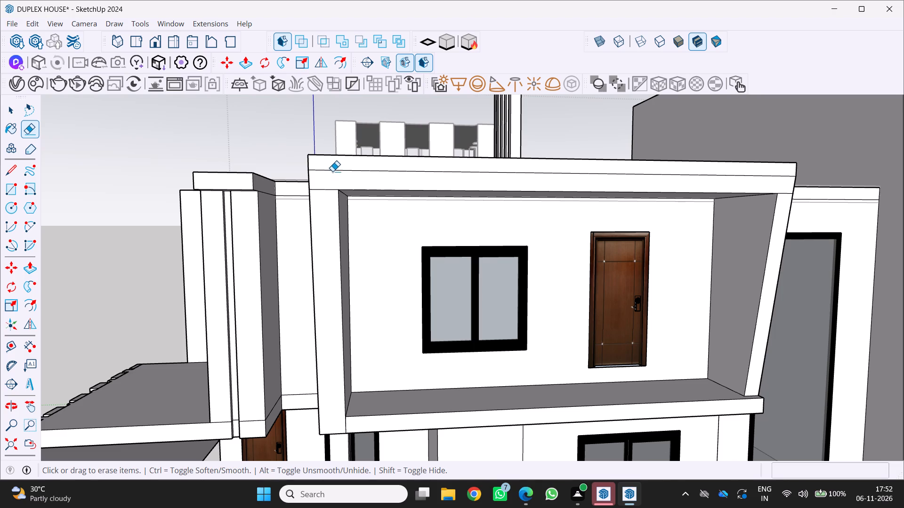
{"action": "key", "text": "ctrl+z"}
Draw a vertical strip about 0.29' by 15.13' down the front of the balcony frame's post nearest the grooved pillar.
{"action": "key", "text": "r"}
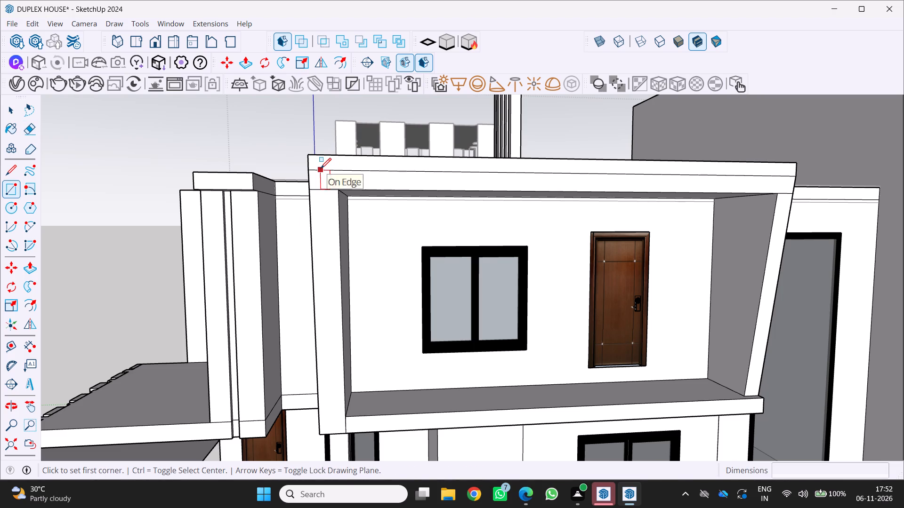
{"action": "left_click", "coordinate": [321, 168]}
{"action": "scroll", "coordinate": [329, 430], "scroll_direction": "up", "scroll_amount": 3}
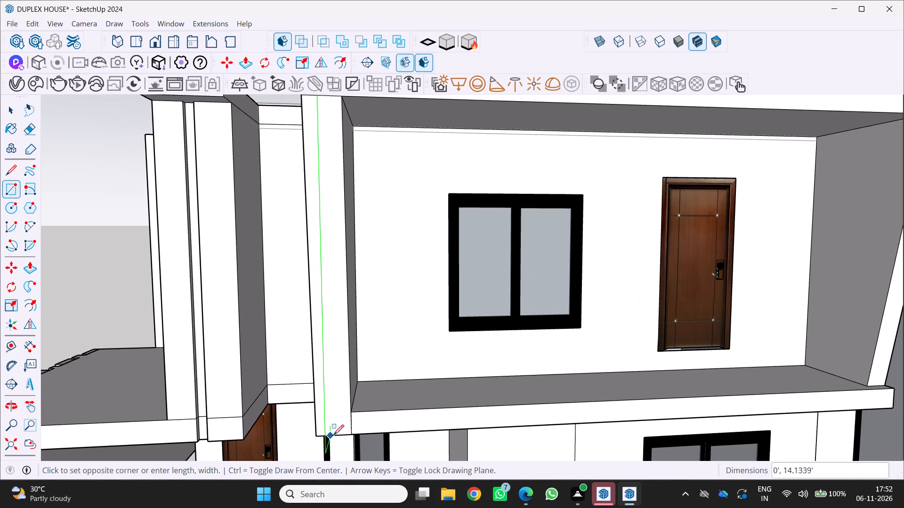
{"action": "scroll", "coordinate": [337, 434], "scroll_direction": "up", "scroll_amount": 2}
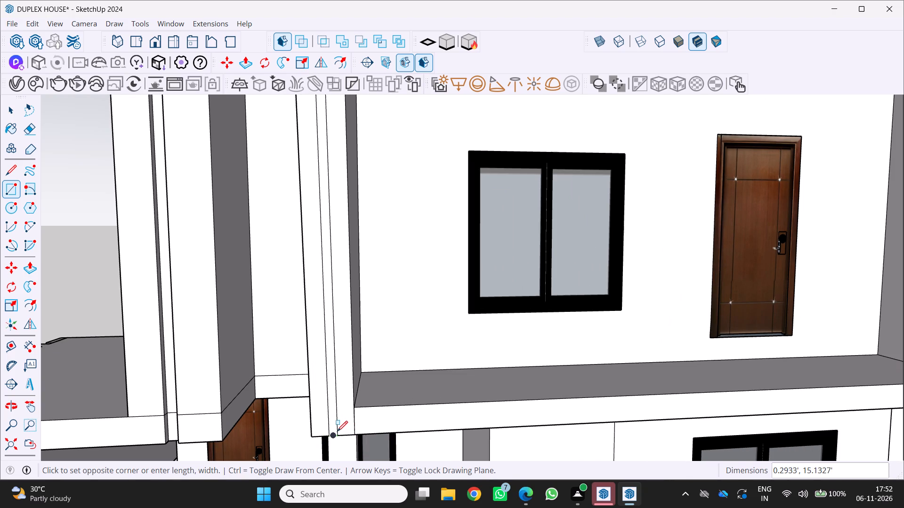
{"action": "left_click", "coordinate": [337, 431]}
{"action": "scroll", "coordinate": [333, 432], "scroll_direction": "down", "scroll_amount": 5}
{"action": "scroll", "coordinate": [331, 209], "scroll_direction": "up", "scroll_amount": 1}
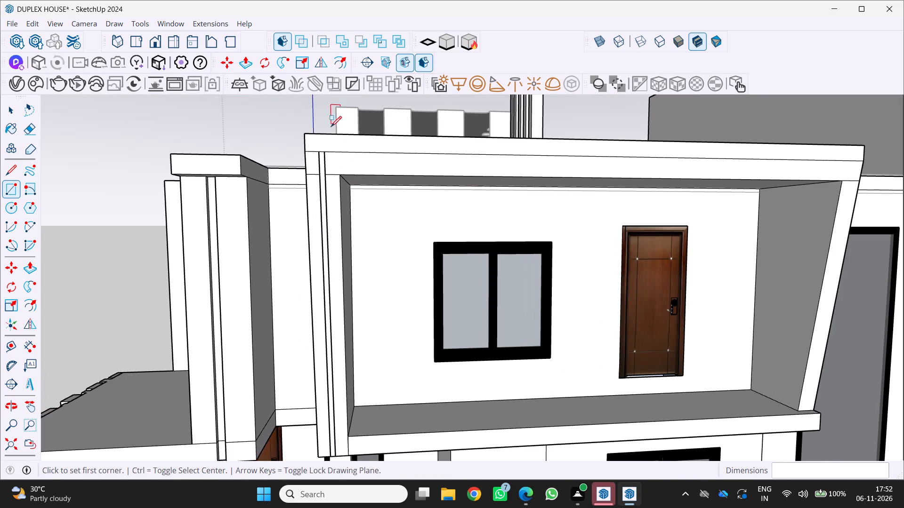
Draw a horizontal strip about 0.21' by 27.1' along the balcony frame's top beam, starting from the vertical strip's top corner.
{"action": "left_click", "coordinate": [324, 152]}
{"action": "scroll", "coordinate": [375, 170], "scroll_direction": "down", "scroll_amount": 3}
{"action": "scroll", "coordinate": [775, 164], "scroll_direction": "up", "scroll_amount": 2}
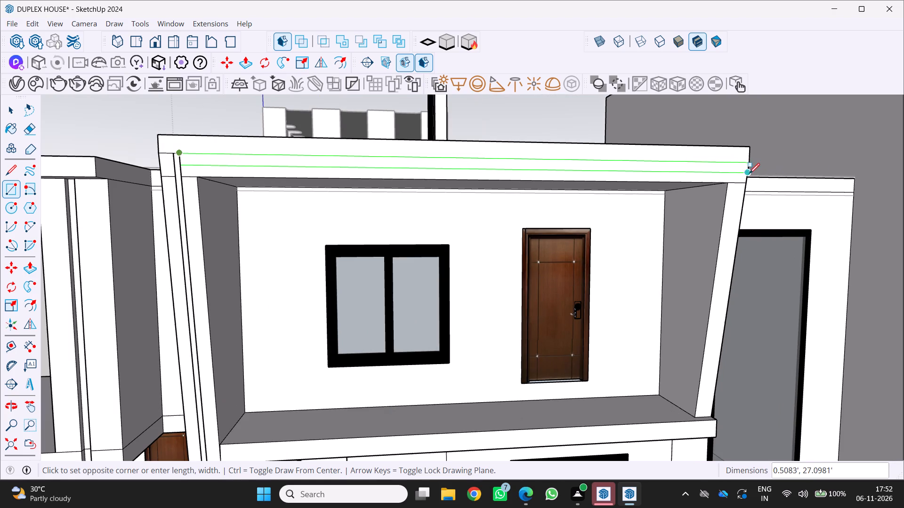
{"action": "scroll", "coordinate": [744, 168], "scroll_direction": "up", "scroll_amount": 3}
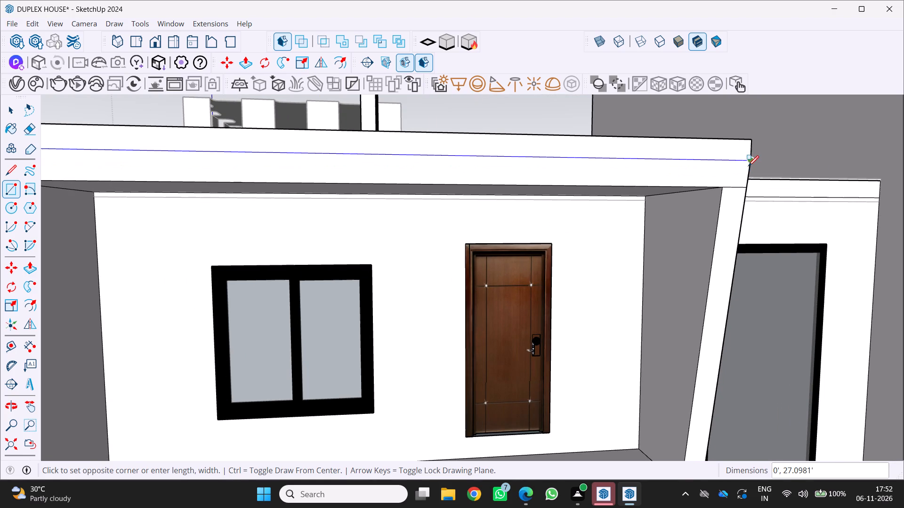
{"action": "scroll", "coordinate": [748, 166], "scroll_direction": "up", "scroll_amount": 3}
{"action": "left_click", "coordinate": [752, 166]}
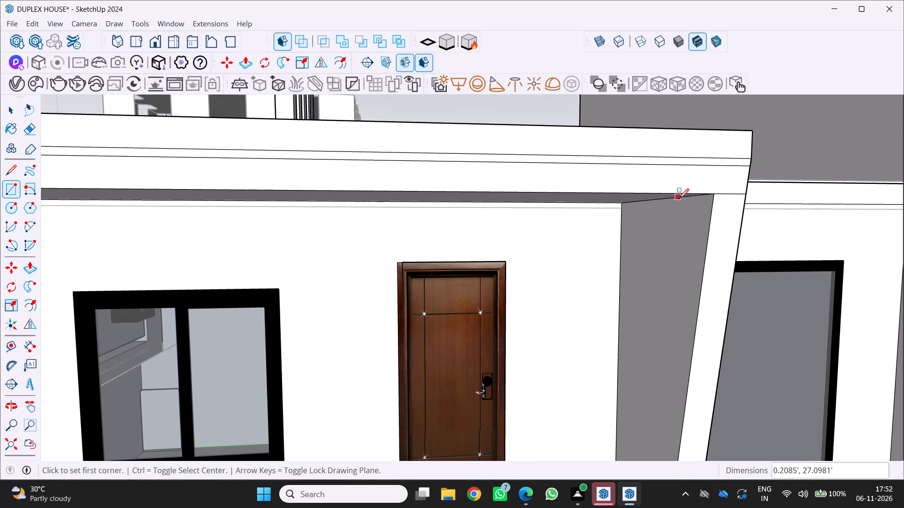
{"action": "scroll", "coordinate": [678, 199], "scroll_direction": "down", "scroll_amount": 10}
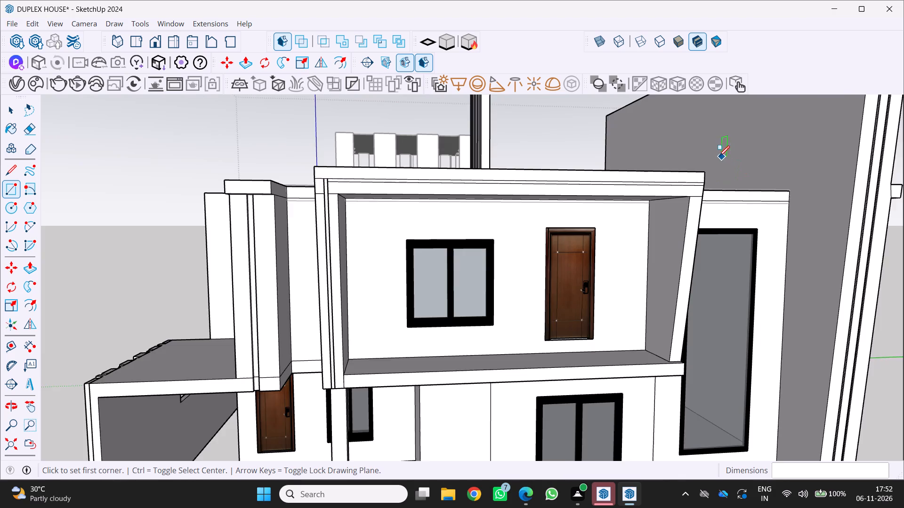
Draw a short line about 0.21' across the horizontal strip, just before the beam's end above the slanted post.
{"action": "scroll", "coordinate": [719, 156], "scroll_direction": "up", "scroll_amount": 5}
{"action": "left_click", "coordinate": [660, 211]}
{"action": "key", "text": "l"}
{"action": "scroll", "coordinate": [681, 200], "scroll_direction": "up", "scroll_amount": 3}
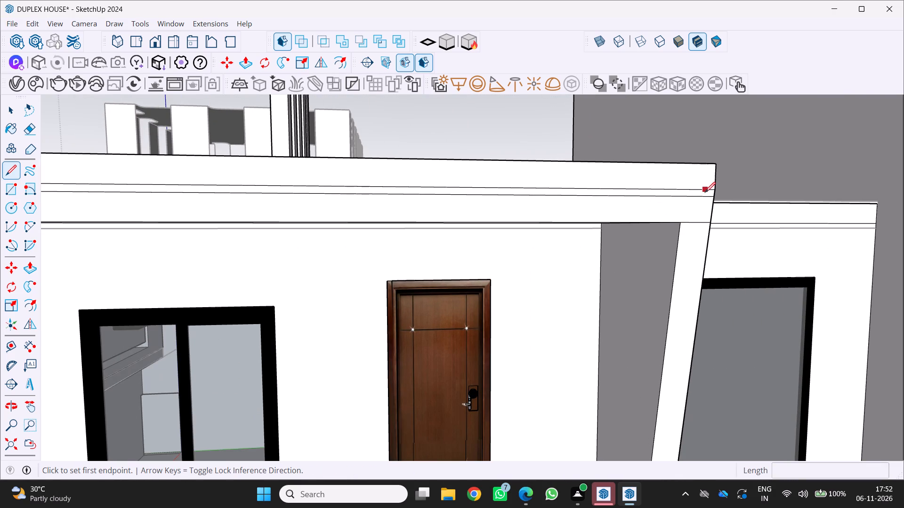
{"action": "left_click", "coordinate": [703, 192]}
{"action": "scroll", "coordinate": [704, 198], "scroll_direction": "up", "scroll_amount": 2}
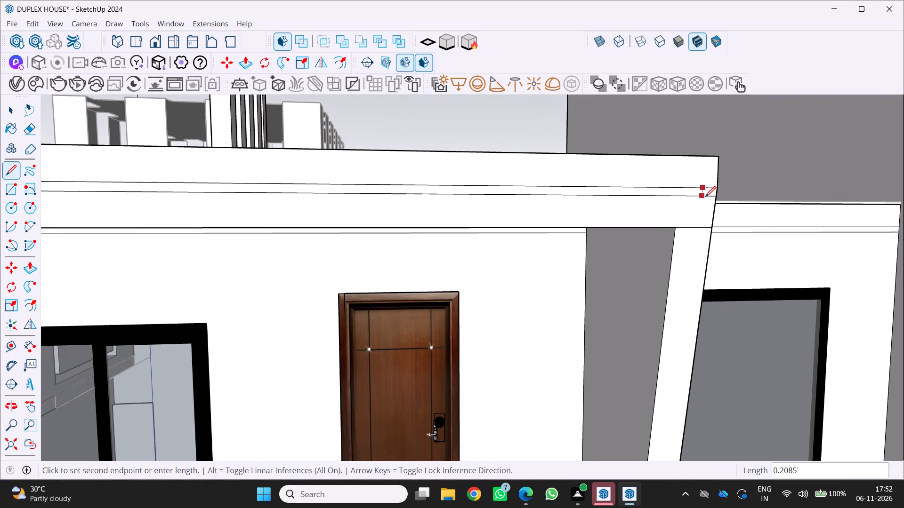
{"action": "left_click", "coordinate": [705, 197]}
{"action": "type", "text": "MM"}
{"action": "key", "text": "space"}
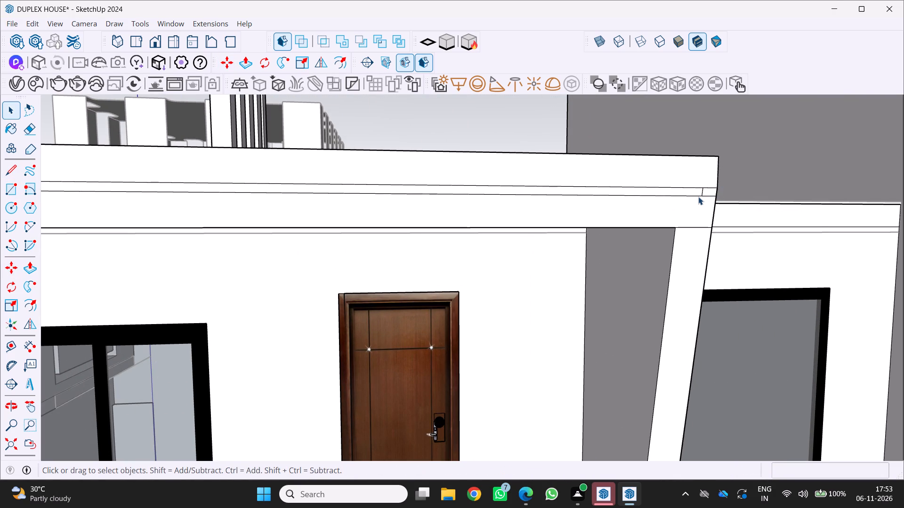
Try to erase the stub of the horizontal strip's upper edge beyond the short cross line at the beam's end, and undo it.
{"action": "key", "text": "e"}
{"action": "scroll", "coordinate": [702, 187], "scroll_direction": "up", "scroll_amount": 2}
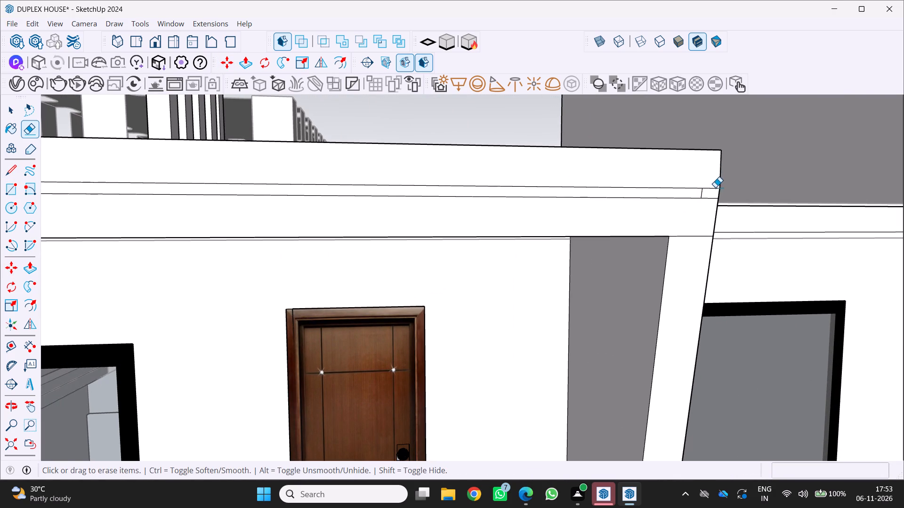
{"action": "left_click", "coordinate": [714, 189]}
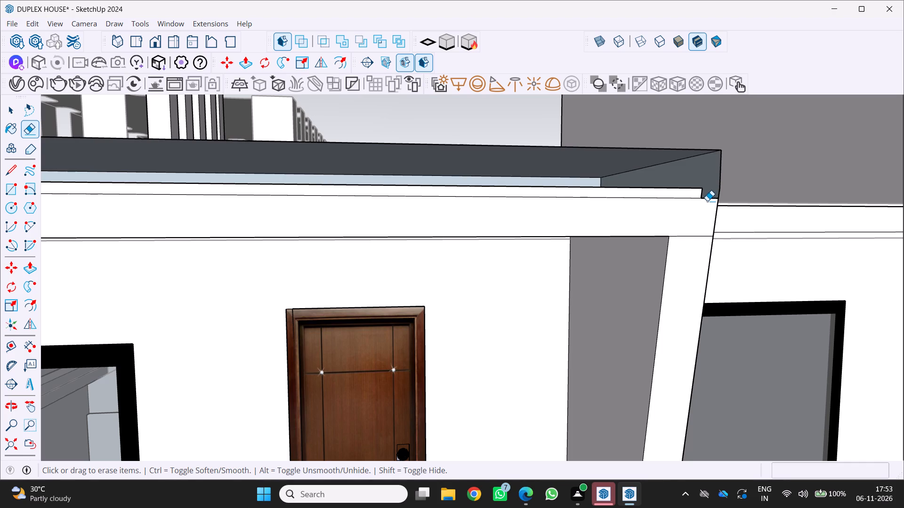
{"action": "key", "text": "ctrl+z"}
Erase the stub of the horizontal strip's lower edge between the short cross line and the beam's end.
{"action": "scroll", "coordinate": [710, 208], "scroll_direction": "up", "scroll_amount": 7}
{"action": "left_click", "coordinate": [707, 197]}
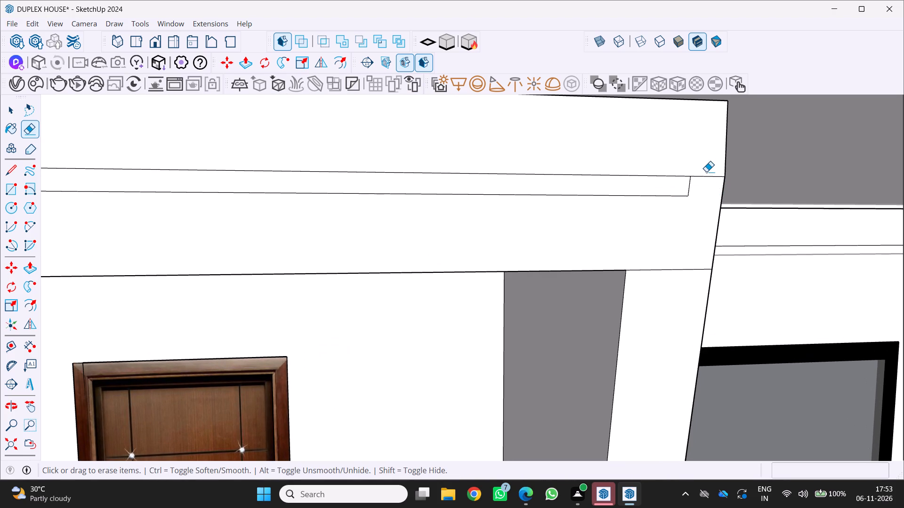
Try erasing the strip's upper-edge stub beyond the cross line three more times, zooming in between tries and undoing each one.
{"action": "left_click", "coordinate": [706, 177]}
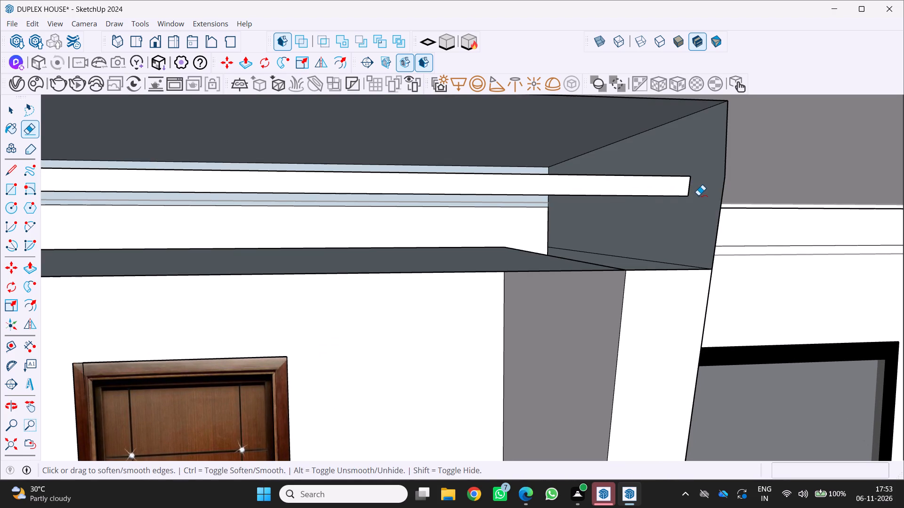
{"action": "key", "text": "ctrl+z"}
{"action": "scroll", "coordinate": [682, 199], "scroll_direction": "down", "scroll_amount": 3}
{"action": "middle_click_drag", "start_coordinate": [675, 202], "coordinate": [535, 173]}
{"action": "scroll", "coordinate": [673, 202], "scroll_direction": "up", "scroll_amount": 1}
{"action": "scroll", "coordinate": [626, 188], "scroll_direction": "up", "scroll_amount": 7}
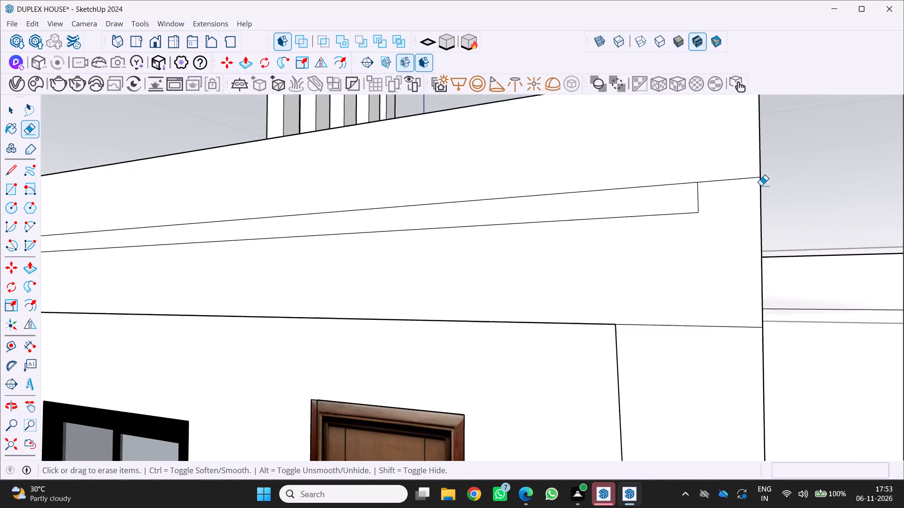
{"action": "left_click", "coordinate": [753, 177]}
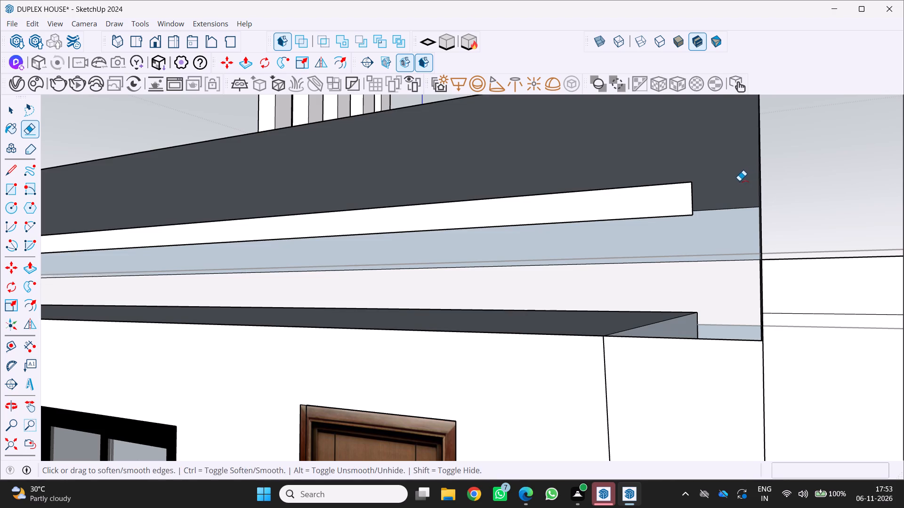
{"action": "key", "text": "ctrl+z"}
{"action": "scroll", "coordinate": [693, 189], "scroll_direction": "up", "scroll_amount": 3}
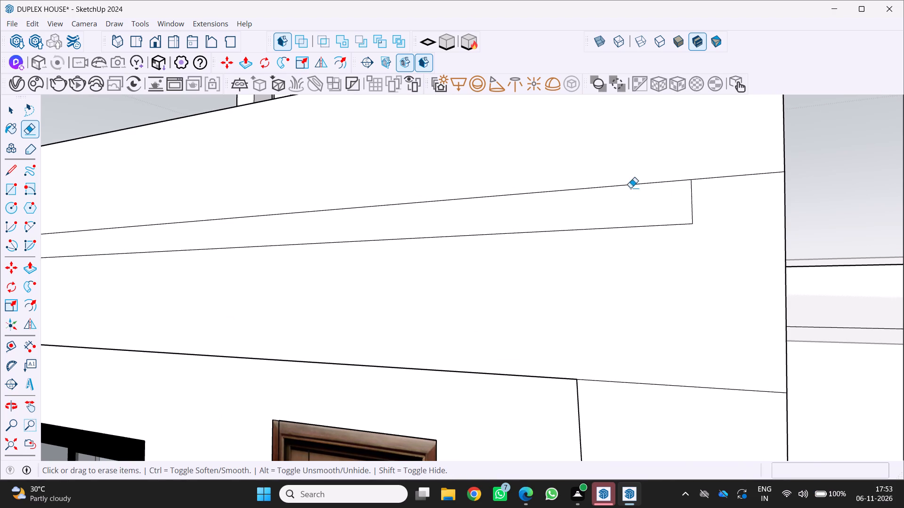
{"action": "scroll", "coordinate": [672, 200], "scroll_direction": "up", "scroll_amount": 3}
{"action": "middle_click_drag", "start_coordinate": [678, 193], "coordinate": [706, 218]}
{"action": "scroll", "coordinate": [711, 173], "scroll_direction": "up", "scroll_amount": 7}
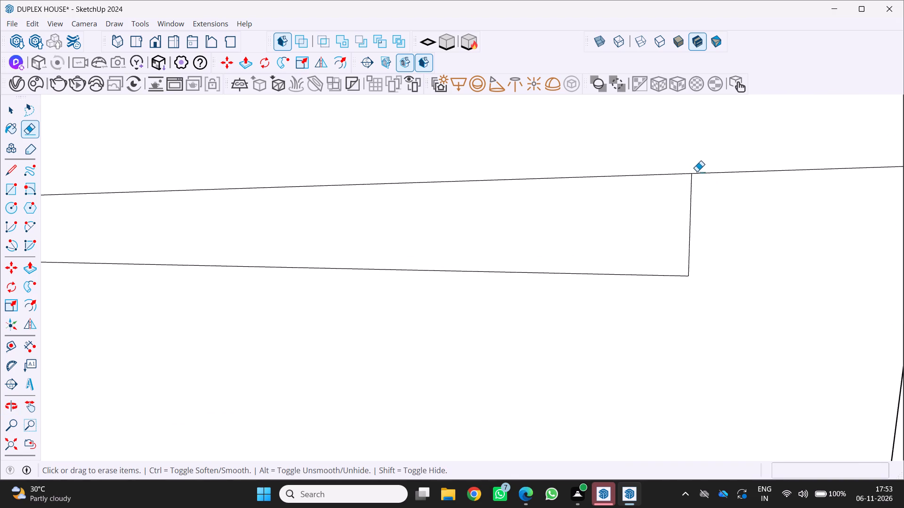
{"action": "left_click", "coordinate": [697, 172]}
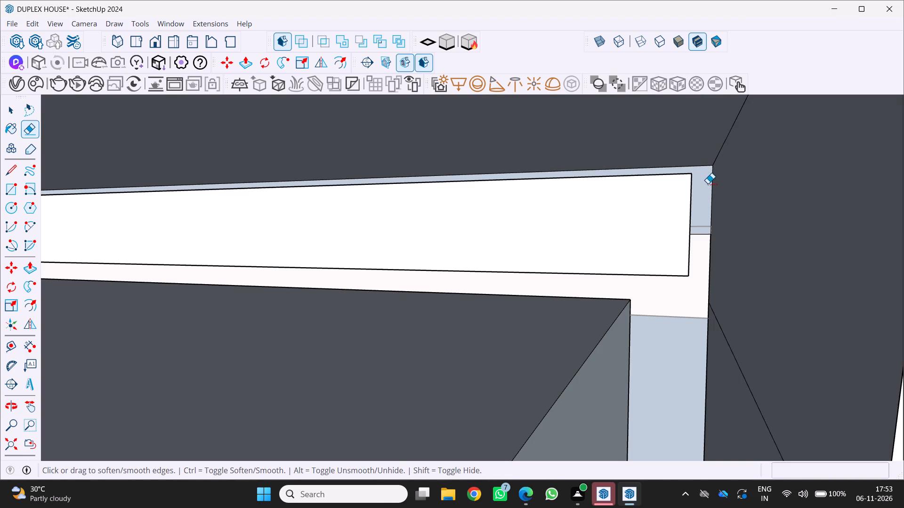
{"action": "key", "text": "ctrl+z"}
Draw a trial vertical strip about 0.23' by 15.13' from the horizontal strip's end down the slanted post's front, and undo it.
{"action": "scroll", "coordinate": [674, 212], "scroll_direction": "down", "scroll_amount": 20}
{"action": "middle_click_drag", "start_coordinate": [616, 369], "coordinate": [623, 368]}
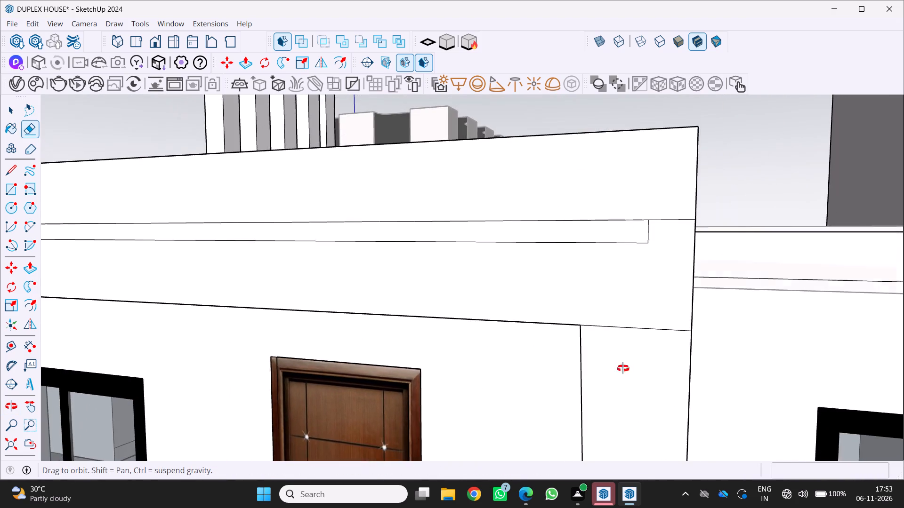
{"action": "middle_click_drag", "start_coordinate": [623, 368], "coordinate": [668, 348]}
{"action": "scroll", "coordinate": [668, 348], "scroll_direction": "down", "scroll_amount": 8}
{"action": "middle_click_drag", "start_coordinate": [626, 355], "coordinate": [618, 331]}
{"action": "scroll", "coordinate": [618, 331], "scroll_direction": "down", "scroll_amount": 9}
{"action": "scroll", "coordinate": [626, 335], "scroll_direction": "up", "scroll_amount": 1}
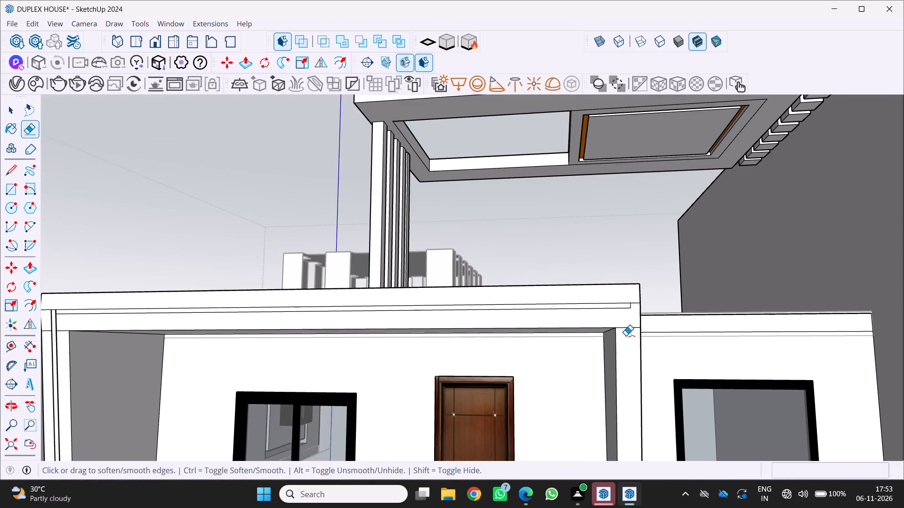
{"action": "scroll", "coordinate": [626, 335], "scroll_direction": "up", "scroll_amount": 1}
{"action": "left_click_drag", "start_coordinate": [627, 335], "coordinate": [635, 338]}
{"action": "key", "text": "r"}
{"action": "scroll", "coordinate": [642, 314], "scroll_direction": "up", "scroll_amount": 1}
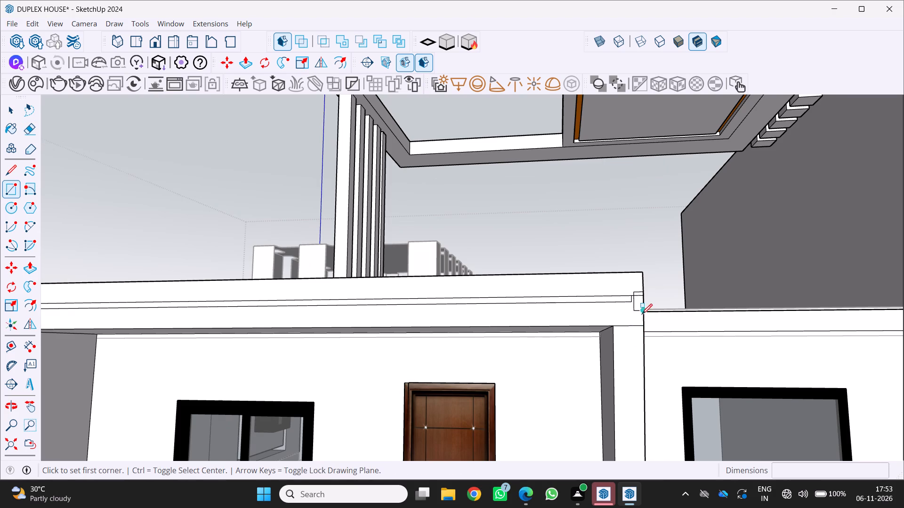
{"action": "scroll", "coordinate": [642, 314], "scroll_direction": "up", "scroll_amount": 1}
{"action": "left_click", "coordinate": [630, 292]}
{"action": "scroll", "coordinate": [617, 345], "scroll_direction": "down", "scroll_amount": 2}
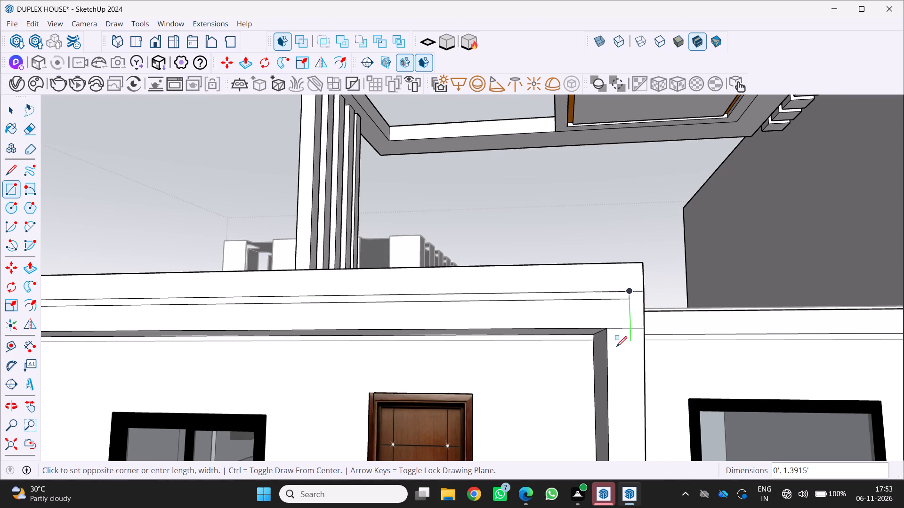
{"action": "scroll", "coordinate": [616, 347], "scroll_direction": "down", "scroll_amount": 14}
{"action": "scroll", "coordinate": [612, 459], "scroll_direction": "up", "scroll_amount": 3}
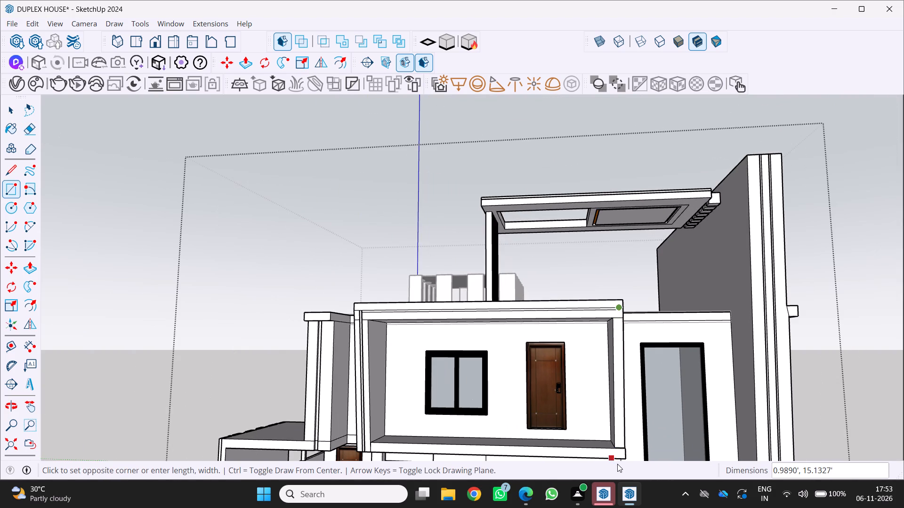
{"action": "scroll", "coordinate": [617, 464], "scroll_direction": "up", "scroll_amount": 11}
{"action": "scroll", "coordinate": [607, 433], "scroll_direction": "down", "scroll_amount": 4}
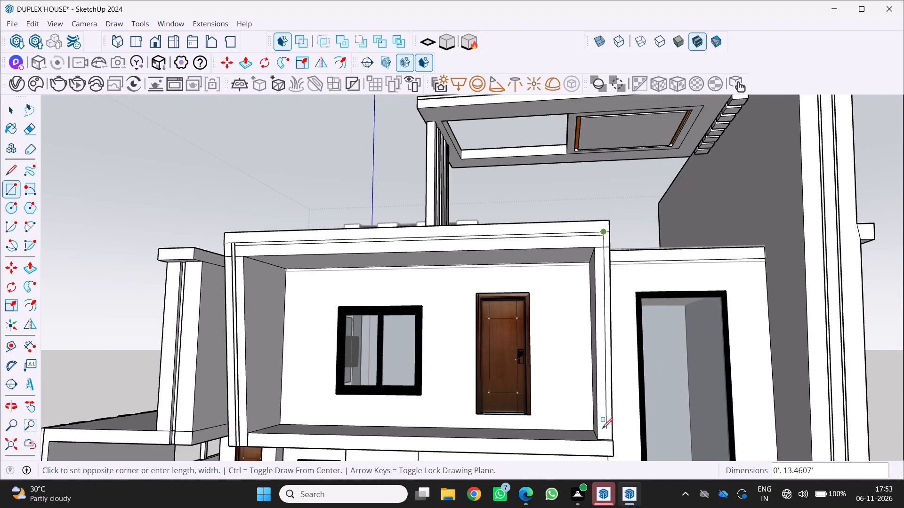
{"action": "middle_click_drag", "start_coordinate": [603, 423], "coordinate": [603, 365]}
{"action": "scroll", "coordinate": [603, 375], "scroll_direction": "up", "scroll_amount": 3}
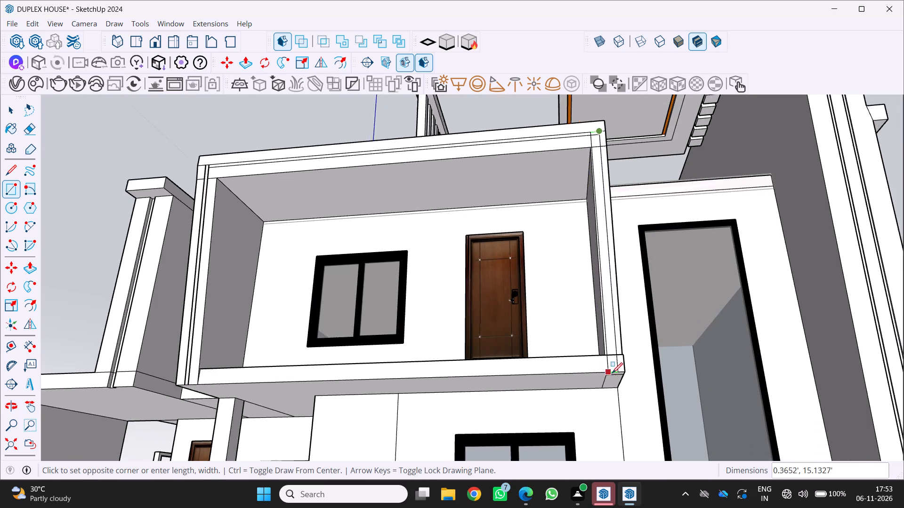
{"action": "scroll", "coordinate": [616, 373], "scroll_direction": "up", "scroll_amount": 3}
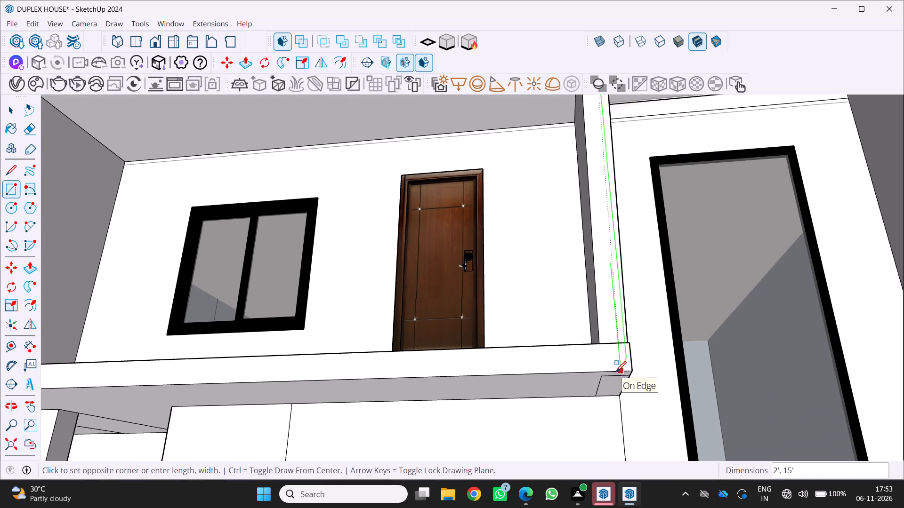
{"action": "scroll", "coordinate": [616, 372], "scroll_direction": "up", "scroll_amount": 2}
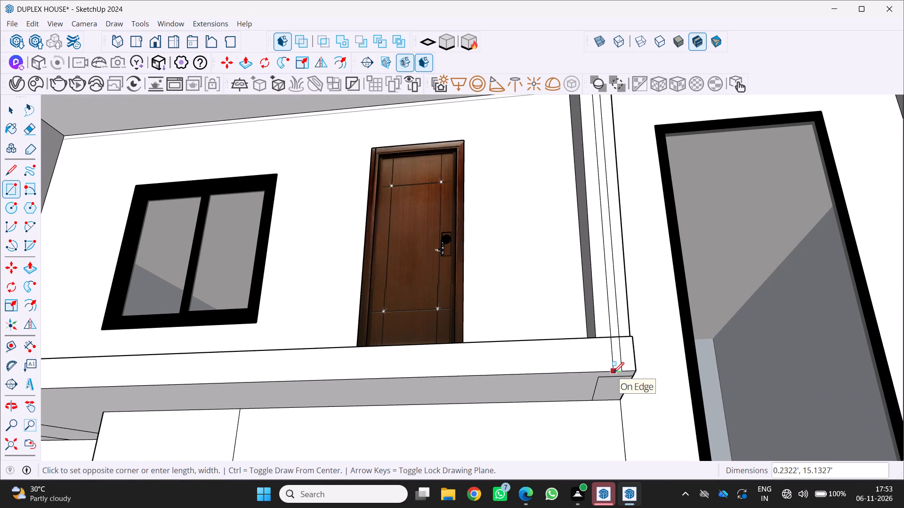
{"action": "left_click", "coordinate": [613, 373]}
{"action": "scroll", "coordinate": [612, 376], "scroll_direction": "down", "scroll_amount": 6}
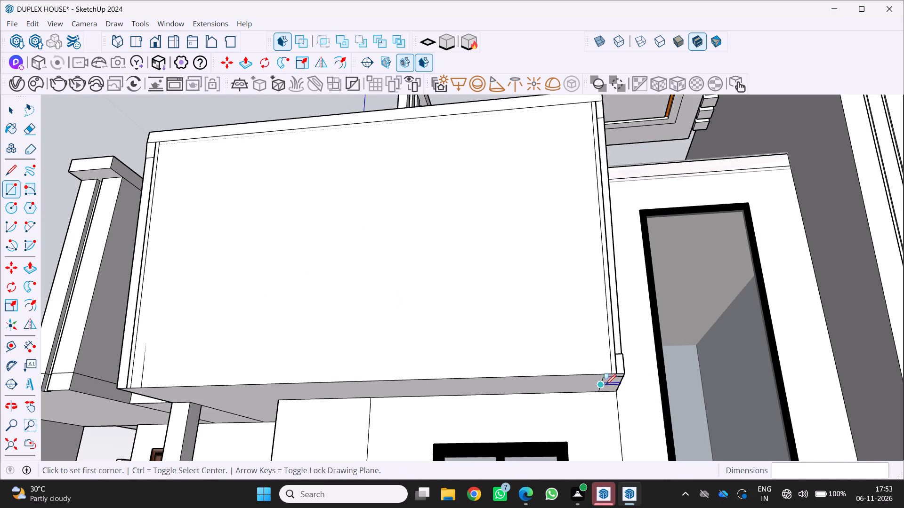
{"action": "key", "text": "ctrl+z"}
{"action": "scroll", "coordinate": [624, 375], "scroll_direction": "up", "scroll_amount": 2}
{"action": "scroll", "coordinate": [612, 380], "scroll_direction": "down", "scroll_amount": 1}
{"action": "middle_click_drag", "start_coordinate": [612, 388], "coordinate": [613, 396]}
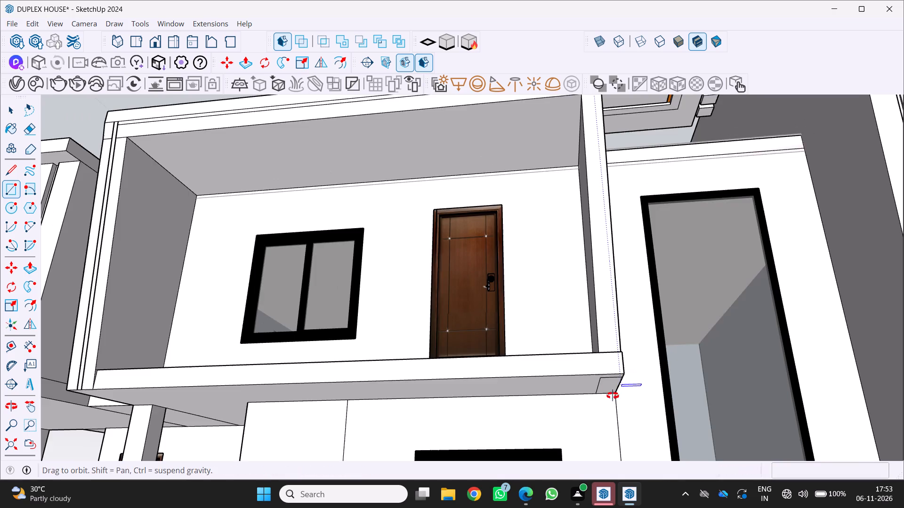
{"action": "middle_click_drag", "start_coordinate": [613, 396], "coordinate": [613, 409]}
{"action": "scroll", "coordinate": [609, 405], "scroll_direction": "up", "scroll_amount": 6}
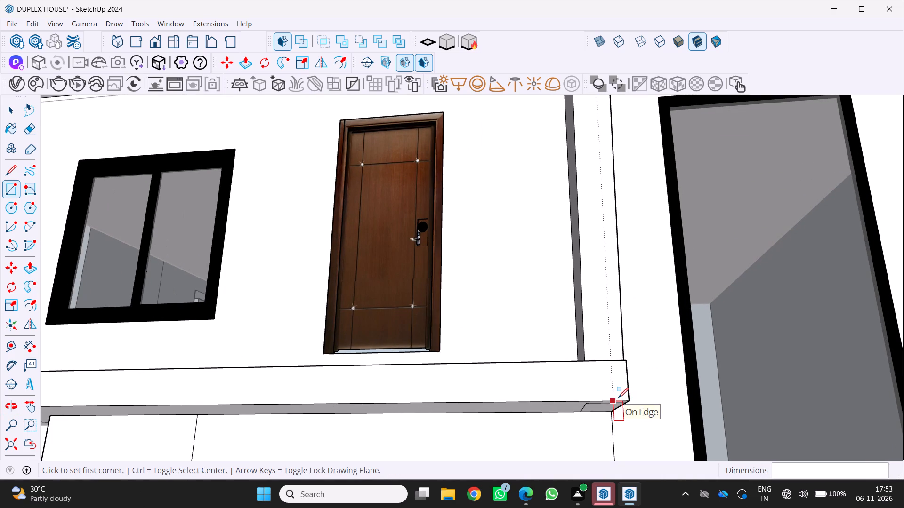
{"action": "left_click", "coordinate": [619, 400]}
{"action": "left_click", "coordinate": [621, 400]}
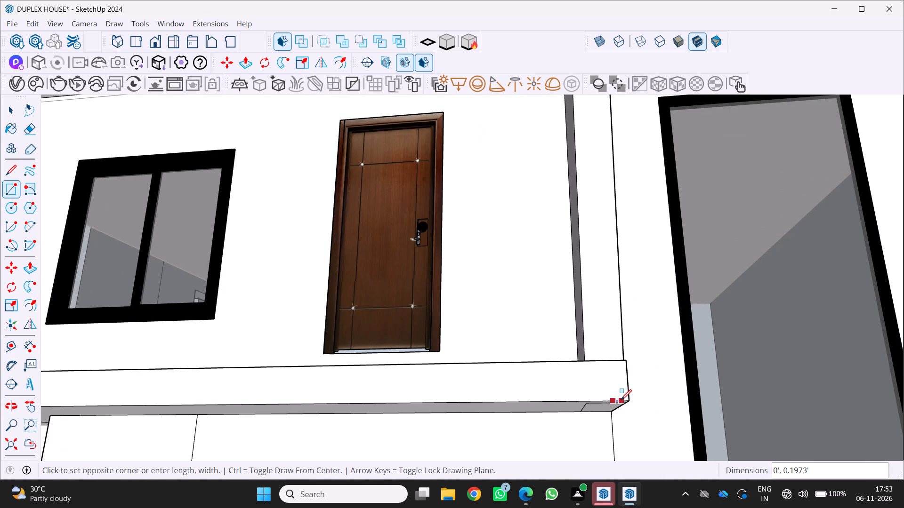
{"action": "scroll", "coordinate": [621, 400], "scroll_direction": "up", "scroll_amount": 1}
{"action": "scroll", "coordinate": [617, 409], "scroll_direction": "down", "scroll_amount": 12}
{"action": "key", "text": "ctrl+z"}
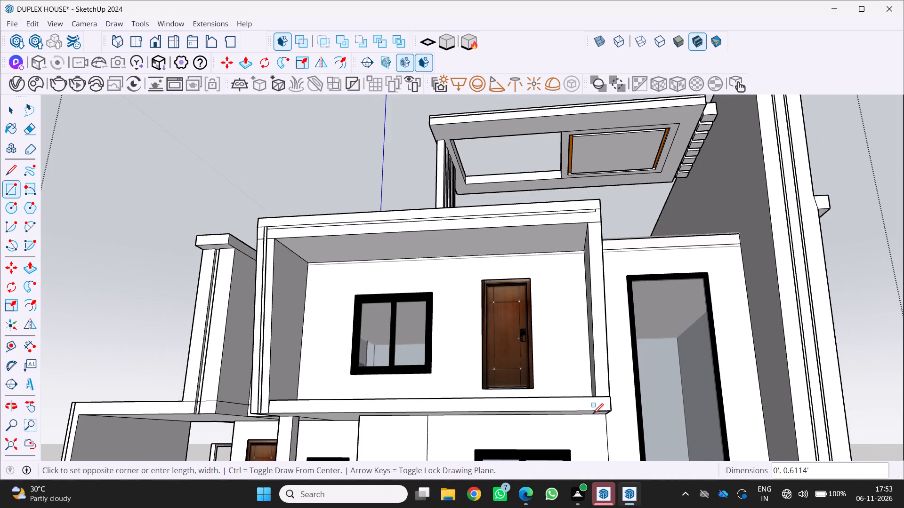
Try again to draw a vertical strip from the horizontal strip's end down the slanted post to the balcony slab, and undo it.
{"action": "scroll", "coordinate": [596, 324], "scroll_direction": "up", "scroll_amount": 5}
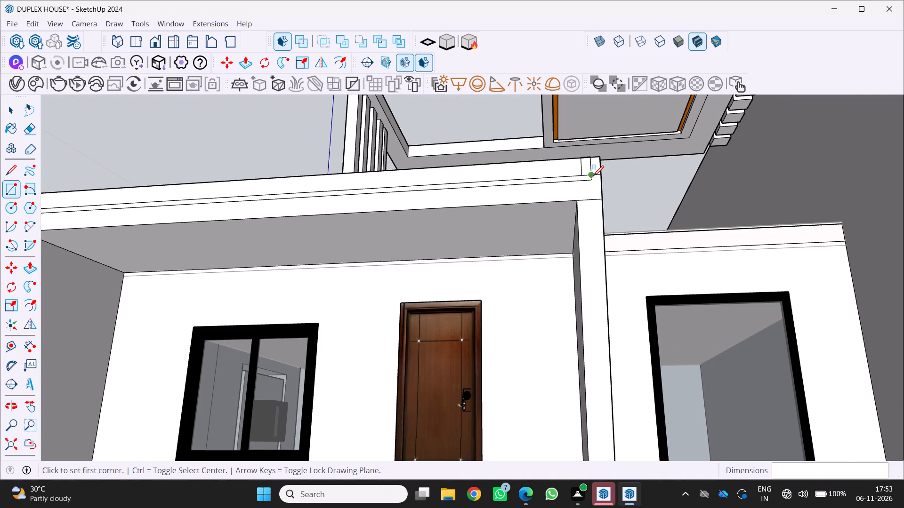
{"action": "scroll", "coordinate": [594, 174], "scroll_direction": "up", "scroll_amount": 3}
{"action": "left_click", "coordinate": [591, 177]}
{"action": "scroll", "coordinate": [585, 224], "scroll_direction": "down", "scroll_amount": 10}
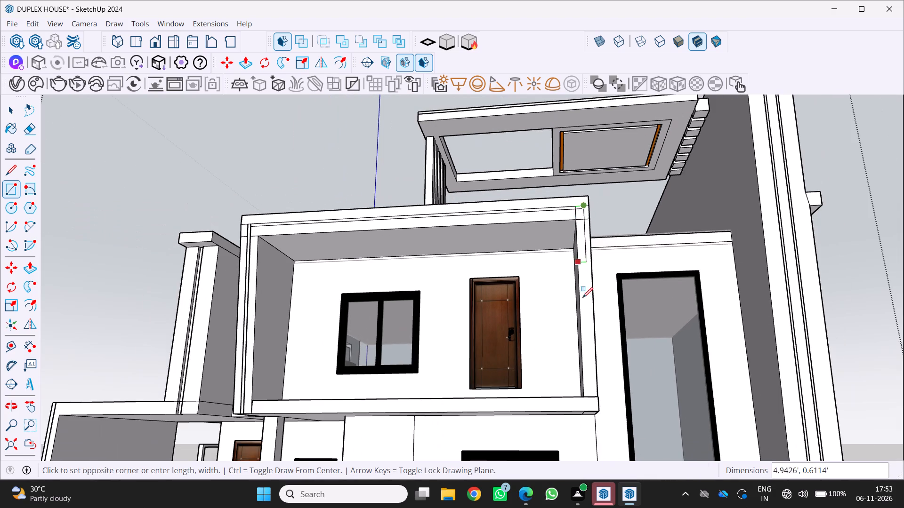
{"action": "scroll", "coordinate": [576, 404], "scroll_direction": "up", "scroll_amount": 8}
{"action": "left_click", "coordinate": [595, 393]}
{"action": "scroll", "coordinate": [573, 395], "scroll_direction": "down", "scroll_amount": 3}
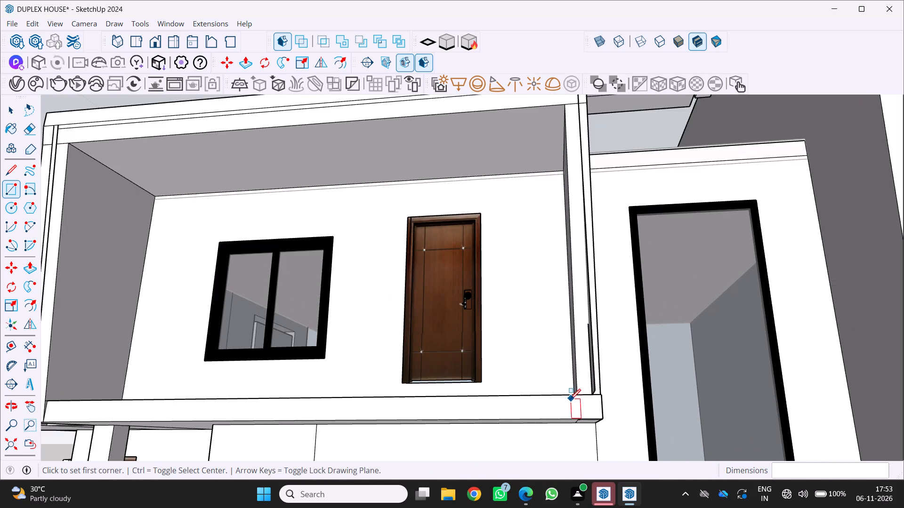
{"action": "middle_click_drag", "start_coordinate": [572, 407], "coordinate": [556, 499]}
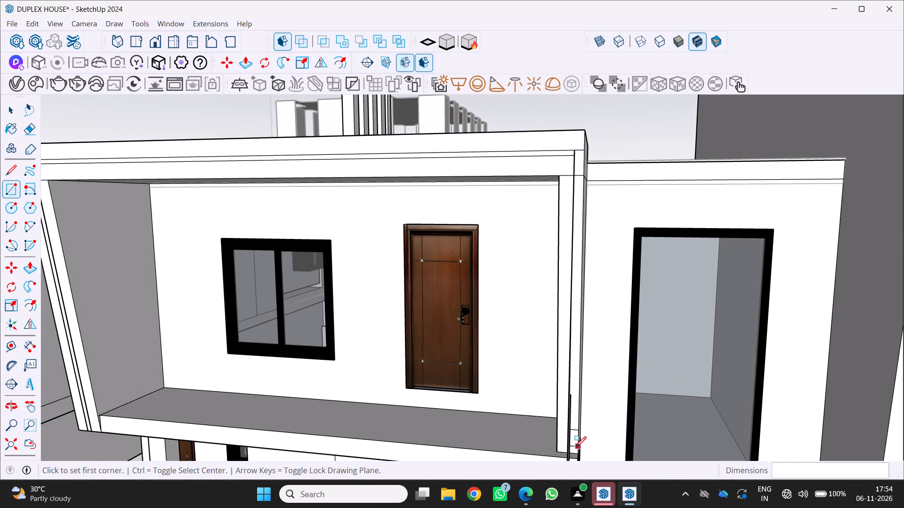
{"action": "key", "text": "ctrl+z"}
Look over the house's whole front facade from several angles, including the balcony frame and roof pergola.
{"action": "scroll", "coordinate": [560, 458], "scroll_direction": "down", "scroll_amount": 3}
{"action": "middle_click_drag", "start_coordinate": [531, 462], "coordinate": [627, 460]}
{"action": "scroll", "coordinate": [627, 460], "scroll_direction": "down", "scroll_amount": 4}
{"action": "middle_click_drag", "start_coordinate": [214, 327], "coordinate": [219, 325]}
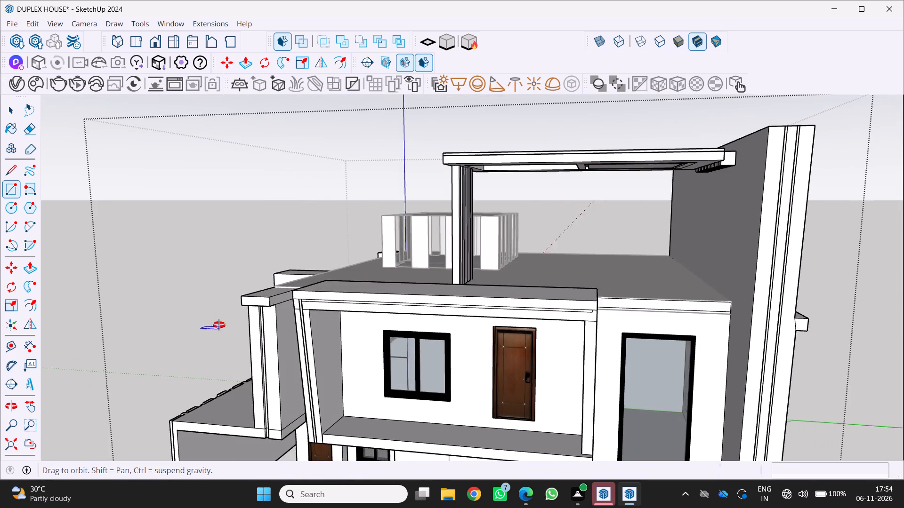
{"action": "middle_click_drag", "start_coordinate": [219, 325], "coordinate": [322, 255]}
{"action": "scroll", "coordinate": [367, 267], "scroll_direction": "up", "scroll_amount": 1}
{"action": "scroll", "coordinate": [370, 270], "scroll_direction": "down", "scroll_amount": 5}
{"action": "middle_click_drag", "start_coordinate": [359, 276], "coordinate": [330, 293]}
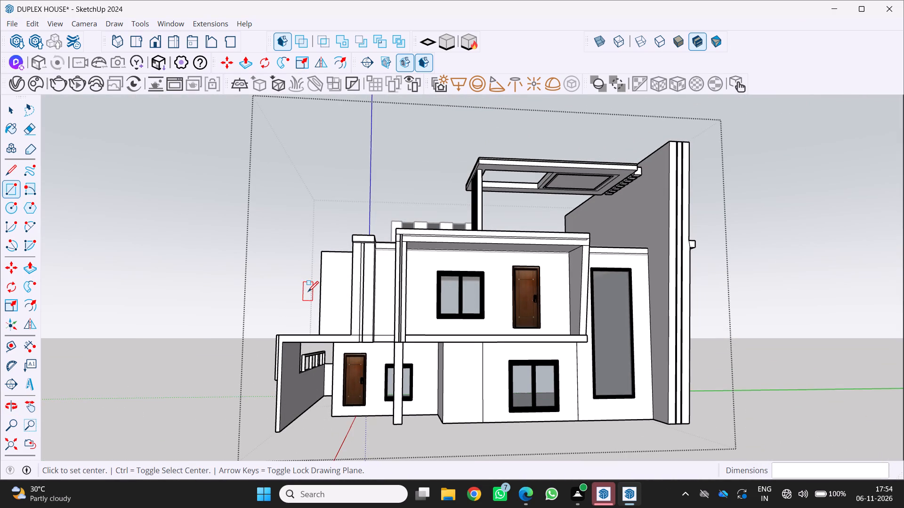
{"action": "scroll", "coordinate": [242, 289], "scroll_direction": "down", "scroll_amount": 4}
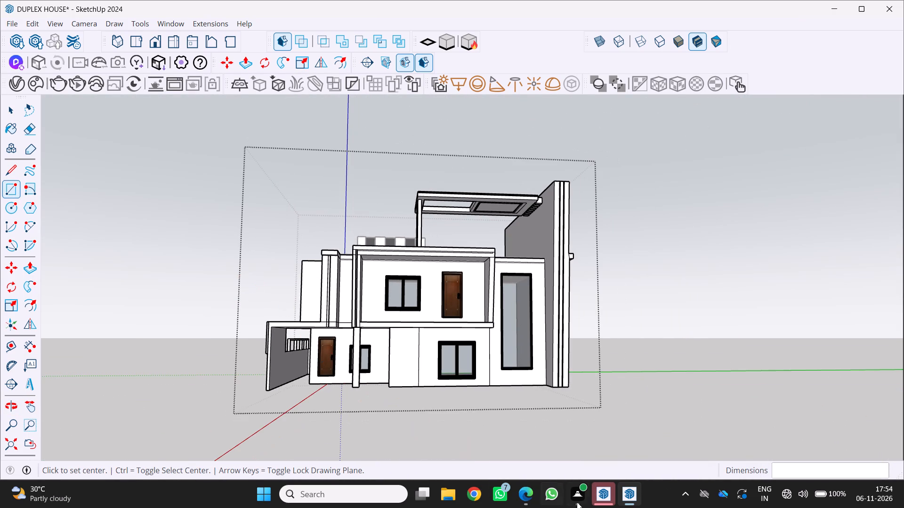
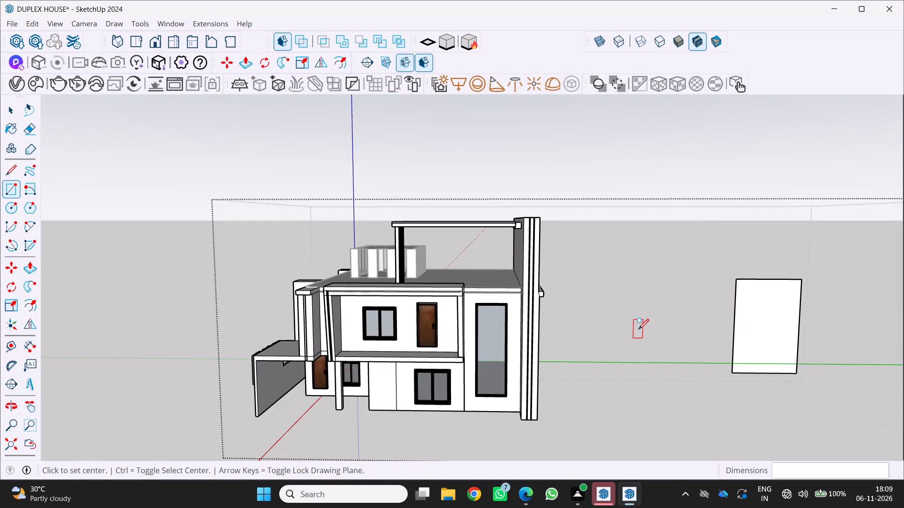
Erase the stray upright rectangle standing beside the house.
{"action": "middle_click_drag", "start_coordinate": [759, 339], "coordinate": [730, 360]}
{"action": "scroll", "coordinate": [780, 349], "scroll_direction": "up", "scroll_amount": 1}
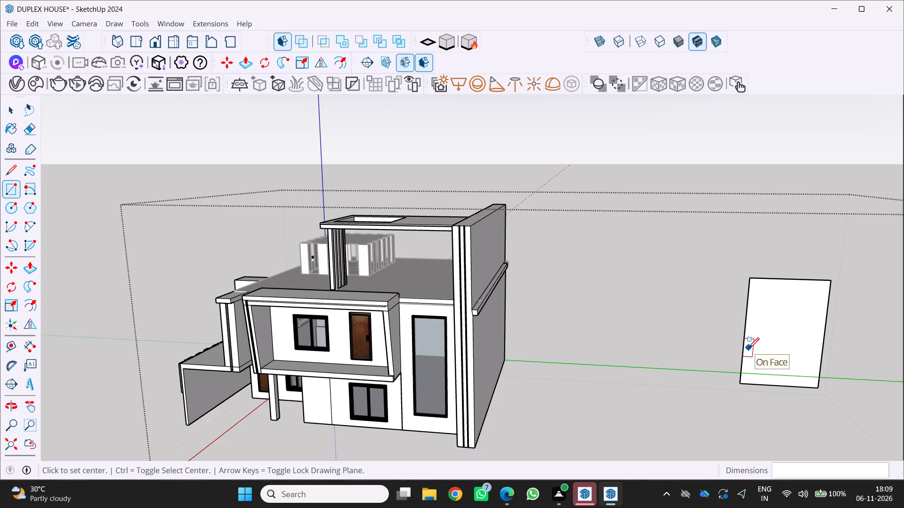
{"action": "key", "text": "e"}
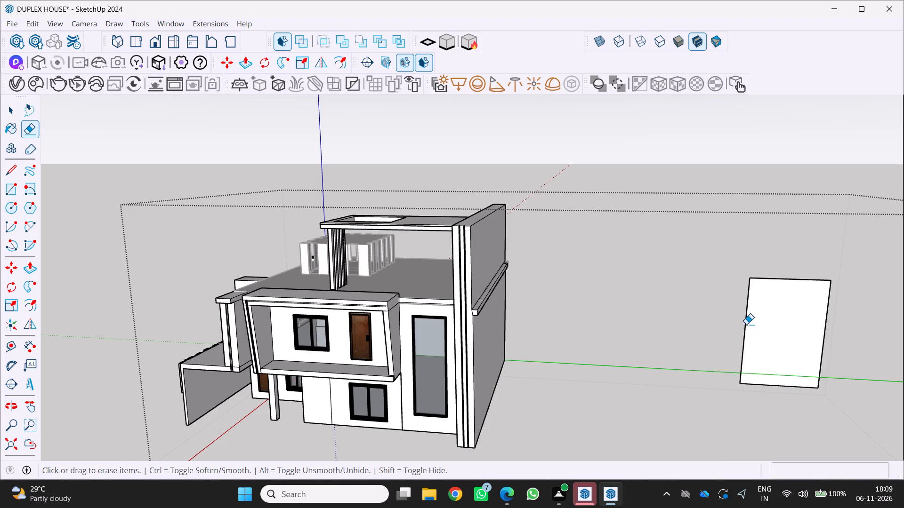
{"action": "left_click_drag", "start_coordinate": [746, 324], "coordinate": [785, 311]}
{"action": "left_click_drag", "start_coordinate": [818, 310], "coordinate": [858, 301]}
{"action": "left_click_drag", "start_coordinate": [775, 275], "coordinate": [839, 266]}
{"action": "left_click_drag", "start_coordinate": [788, 280], "coordinate": [806, 273]}
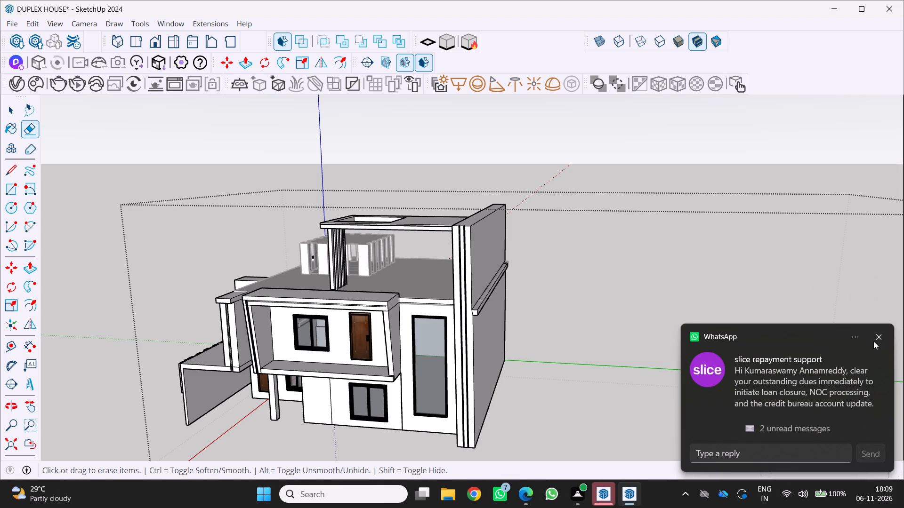
{"action": "left_click", "coordinate": [874, 337]}
{"action": "left_click", "coordinate": [750, 387]}
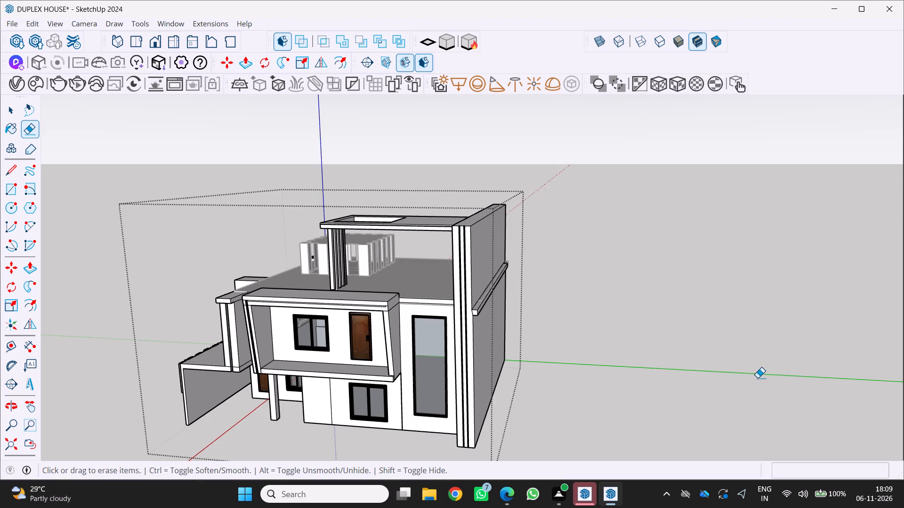
Examine the balcony frame, upper-floor pillar and roof pergola on the front facade from several angles.
{"action": "middle_click_drag", "start_coordinate": [700, 396], "coordinate": [854, 384]}
{"action": "scroll", "coordinate": [370, 351], "scroll_direction": "up", "scroll_amount": 7}
{"action": "middle_click_drag", "start_coordinate": [340, 354], "coordinate": [297, 305]}
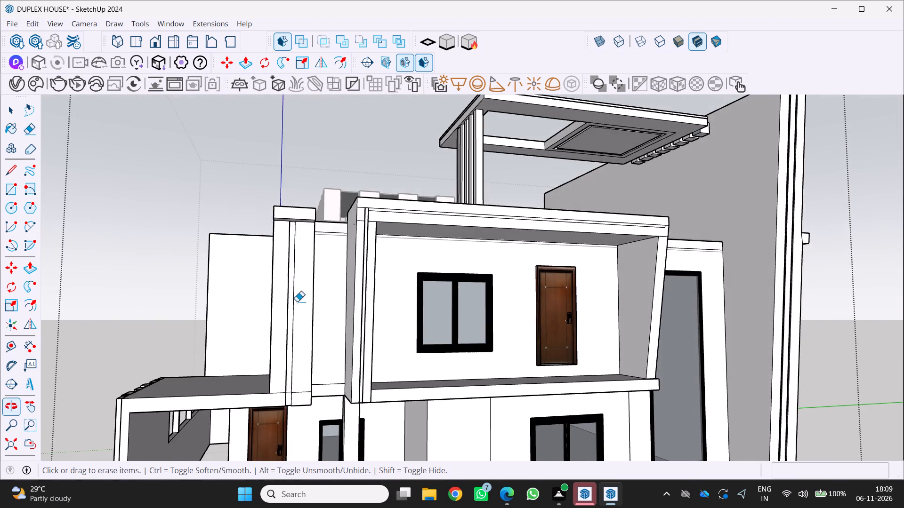
{"action": "scroll", "coordinate": [312, 294], "scroll_direction": "down", "scroll_amount": 5}
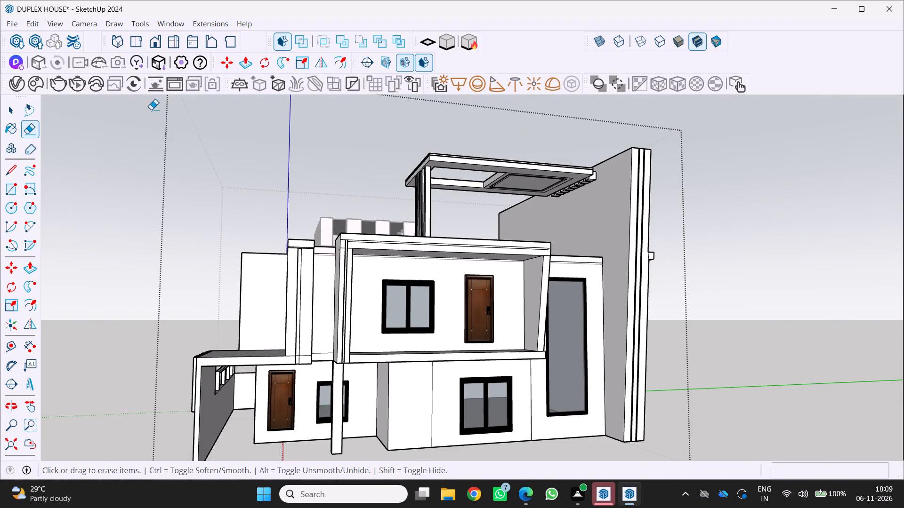
{"action": "scroll", "coordinate": [179, 191], "scroll_direction": "up", "scroll_amount": 3}
{"action": "middle_click_drag", "start_coordinate": [181, 207], "coordinate": [150, 243]}
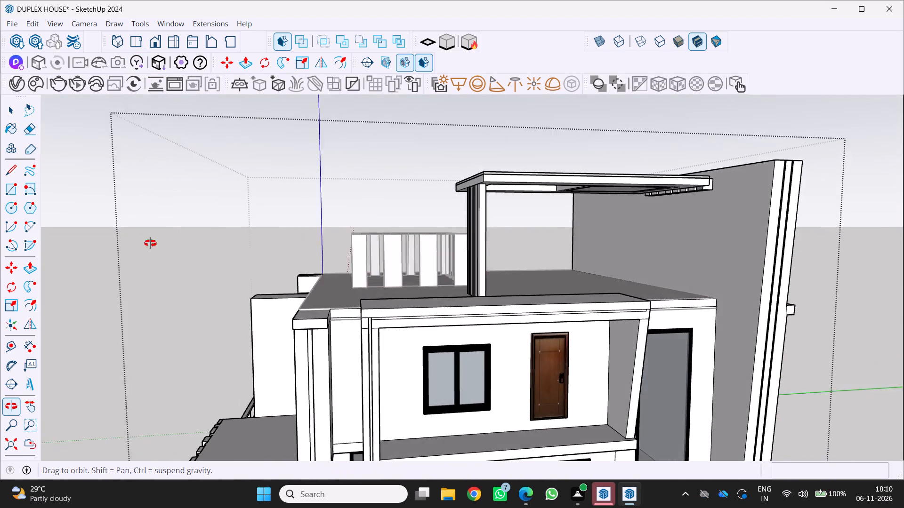
{"action": "middle_click_drag", "start_coordinate": [150, 243], "coordinate": [133, 230]}
{"action": "scroll", "coordinate": [149, 219], "scroll_direction": "down", "scroll_amount": 5}
{"action": "scroll", "coordinate": [194, 230], "scroll_direction": "up", "scroll_amount": 2}
{"action": "middle_click_drag", "start_coordinate": [206, 235], "coordinate": [222, 246]}
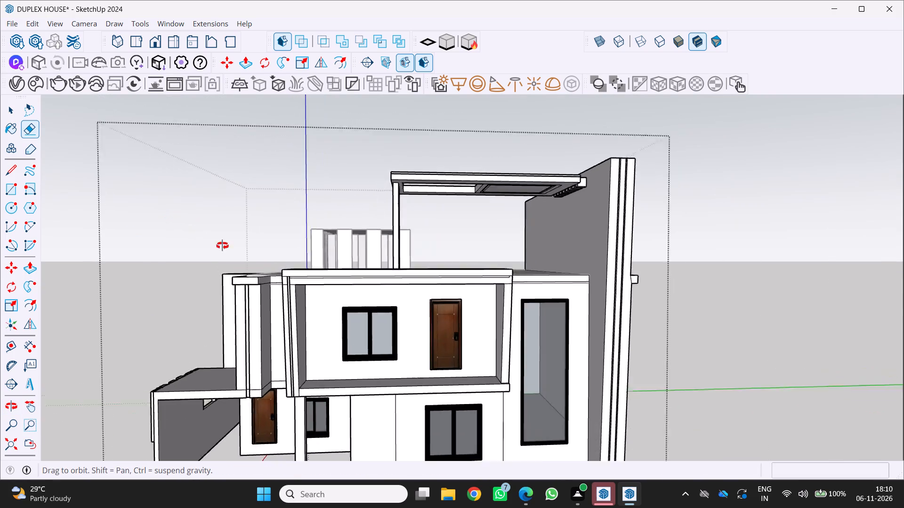
{"action": "middle_click_drag", "start_coordinate": [222, 246], "coordinate": [279, 259]}
{"action": "scroll", "coordinate": [572, 325], "scroll_direction": "up", "scroll_amount": 2}
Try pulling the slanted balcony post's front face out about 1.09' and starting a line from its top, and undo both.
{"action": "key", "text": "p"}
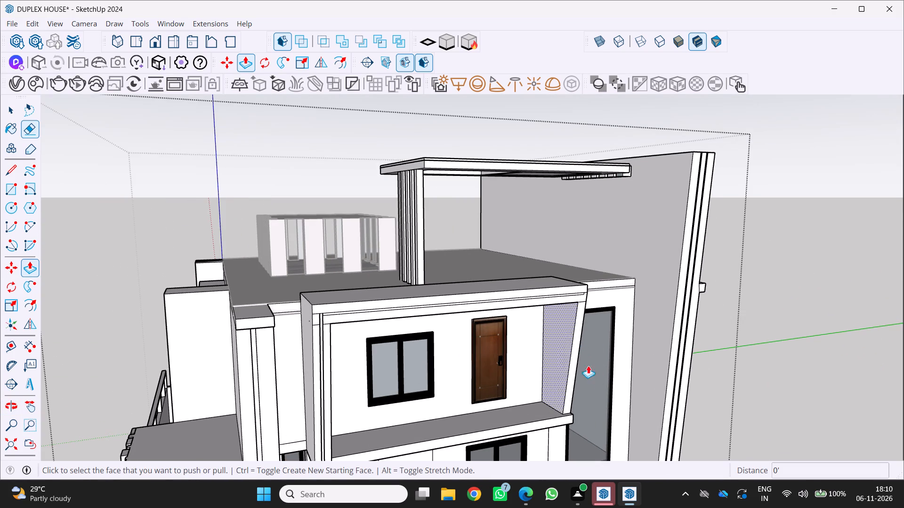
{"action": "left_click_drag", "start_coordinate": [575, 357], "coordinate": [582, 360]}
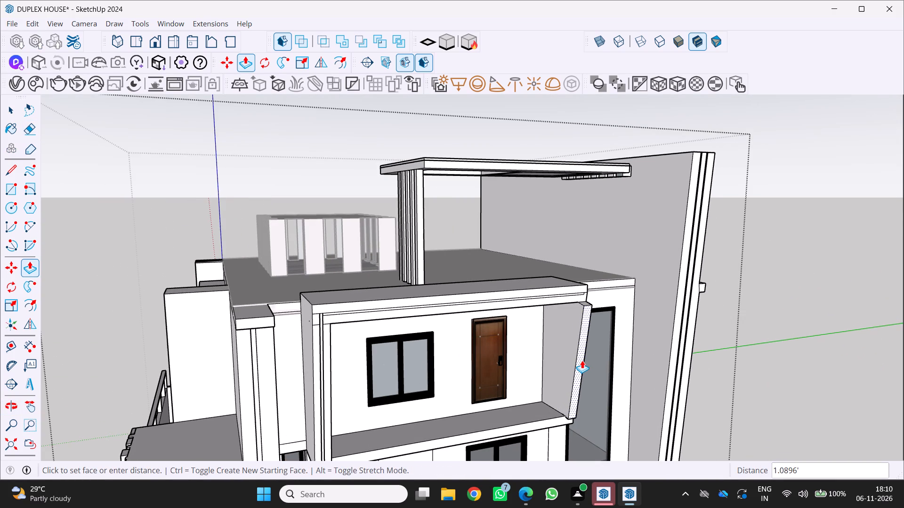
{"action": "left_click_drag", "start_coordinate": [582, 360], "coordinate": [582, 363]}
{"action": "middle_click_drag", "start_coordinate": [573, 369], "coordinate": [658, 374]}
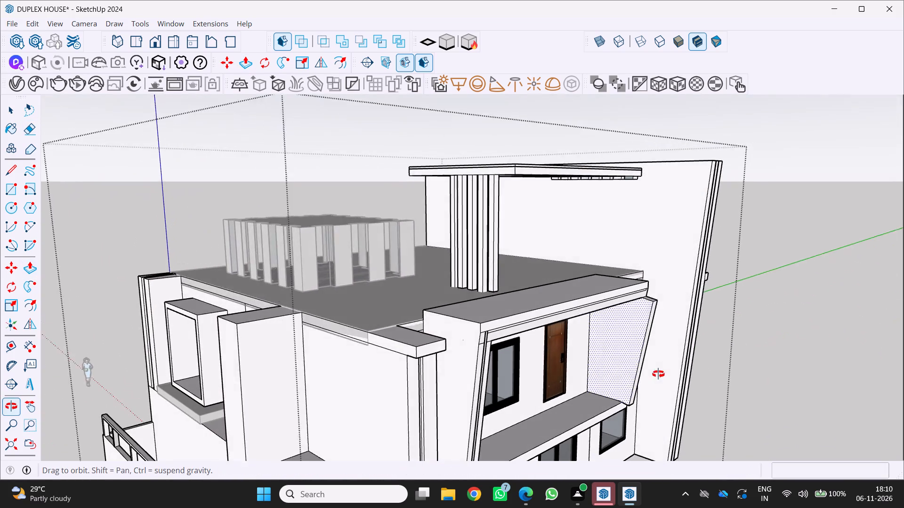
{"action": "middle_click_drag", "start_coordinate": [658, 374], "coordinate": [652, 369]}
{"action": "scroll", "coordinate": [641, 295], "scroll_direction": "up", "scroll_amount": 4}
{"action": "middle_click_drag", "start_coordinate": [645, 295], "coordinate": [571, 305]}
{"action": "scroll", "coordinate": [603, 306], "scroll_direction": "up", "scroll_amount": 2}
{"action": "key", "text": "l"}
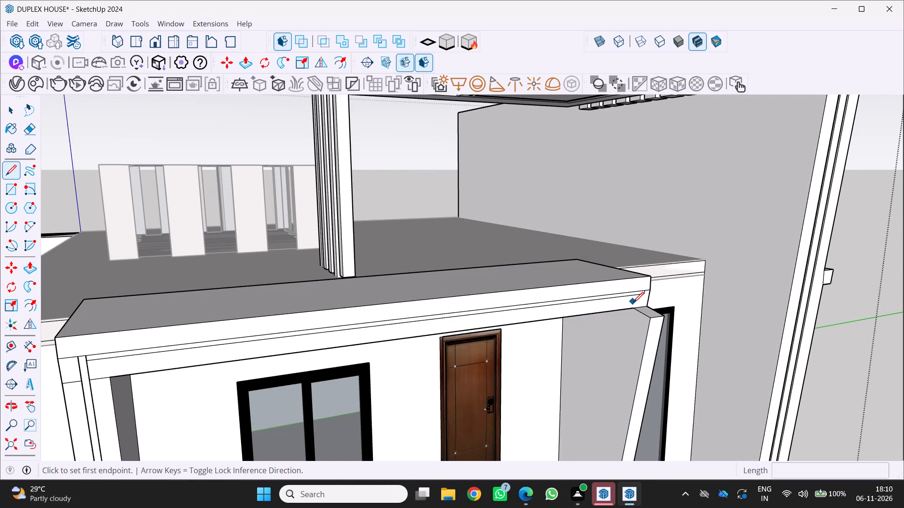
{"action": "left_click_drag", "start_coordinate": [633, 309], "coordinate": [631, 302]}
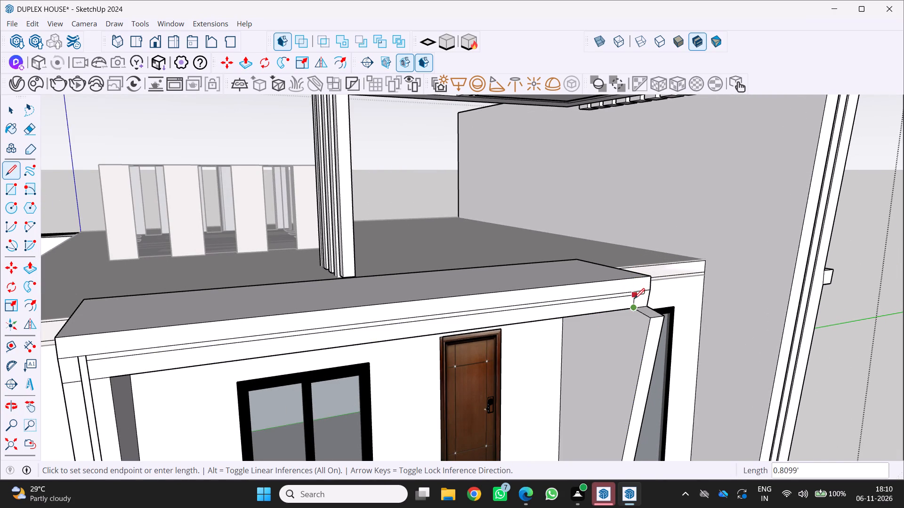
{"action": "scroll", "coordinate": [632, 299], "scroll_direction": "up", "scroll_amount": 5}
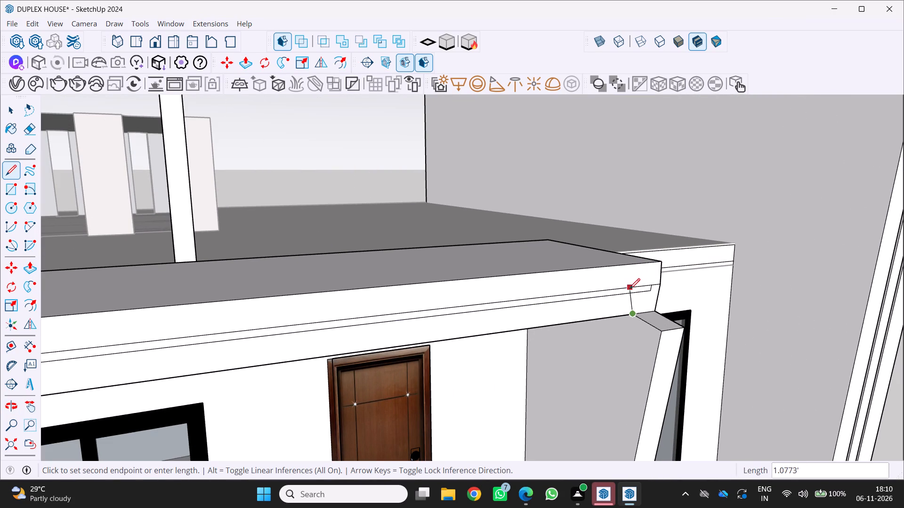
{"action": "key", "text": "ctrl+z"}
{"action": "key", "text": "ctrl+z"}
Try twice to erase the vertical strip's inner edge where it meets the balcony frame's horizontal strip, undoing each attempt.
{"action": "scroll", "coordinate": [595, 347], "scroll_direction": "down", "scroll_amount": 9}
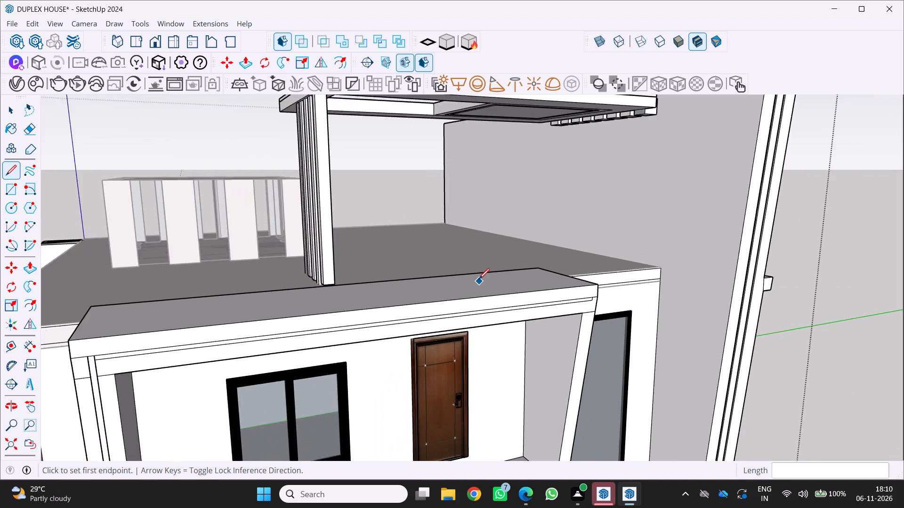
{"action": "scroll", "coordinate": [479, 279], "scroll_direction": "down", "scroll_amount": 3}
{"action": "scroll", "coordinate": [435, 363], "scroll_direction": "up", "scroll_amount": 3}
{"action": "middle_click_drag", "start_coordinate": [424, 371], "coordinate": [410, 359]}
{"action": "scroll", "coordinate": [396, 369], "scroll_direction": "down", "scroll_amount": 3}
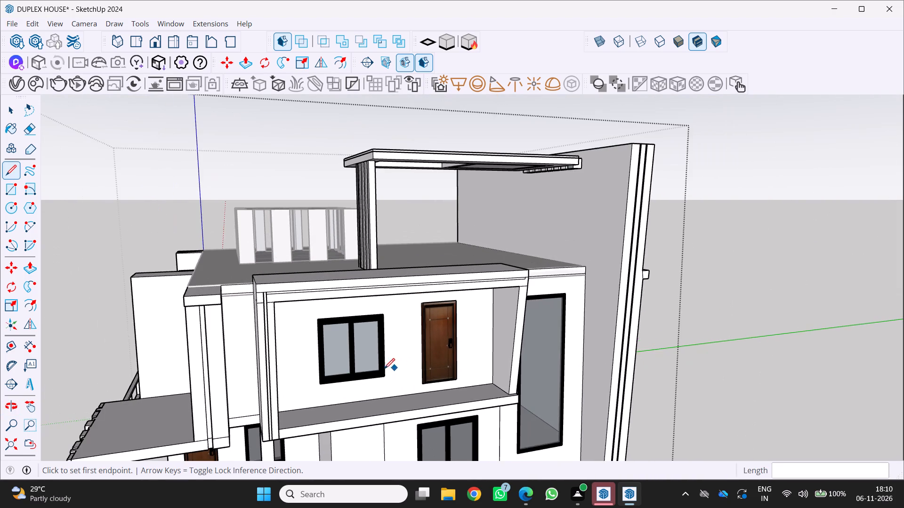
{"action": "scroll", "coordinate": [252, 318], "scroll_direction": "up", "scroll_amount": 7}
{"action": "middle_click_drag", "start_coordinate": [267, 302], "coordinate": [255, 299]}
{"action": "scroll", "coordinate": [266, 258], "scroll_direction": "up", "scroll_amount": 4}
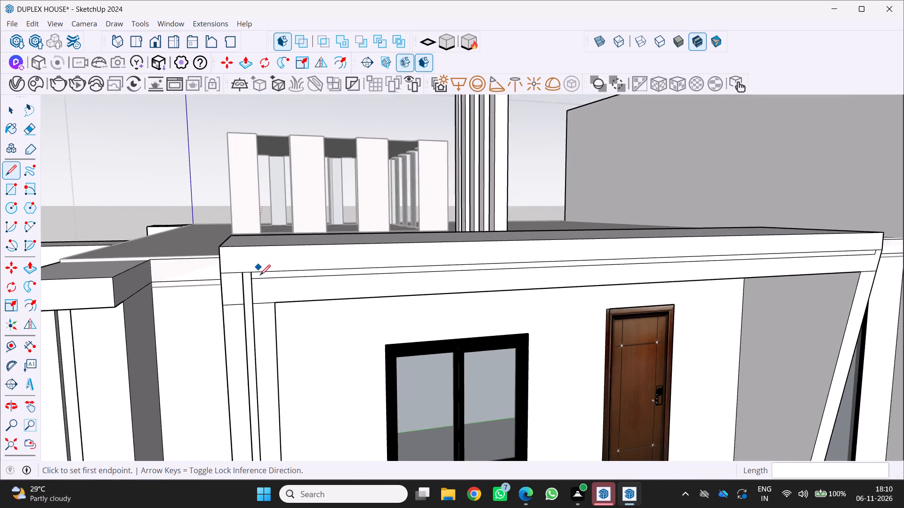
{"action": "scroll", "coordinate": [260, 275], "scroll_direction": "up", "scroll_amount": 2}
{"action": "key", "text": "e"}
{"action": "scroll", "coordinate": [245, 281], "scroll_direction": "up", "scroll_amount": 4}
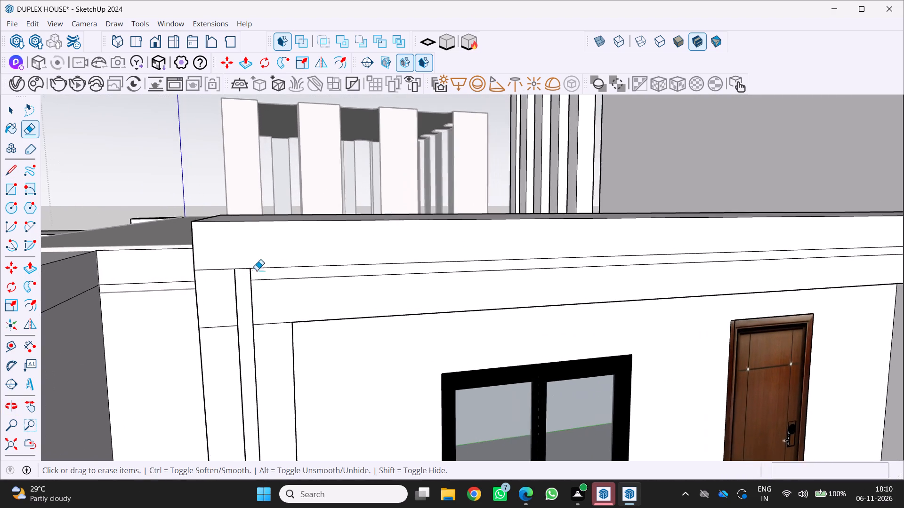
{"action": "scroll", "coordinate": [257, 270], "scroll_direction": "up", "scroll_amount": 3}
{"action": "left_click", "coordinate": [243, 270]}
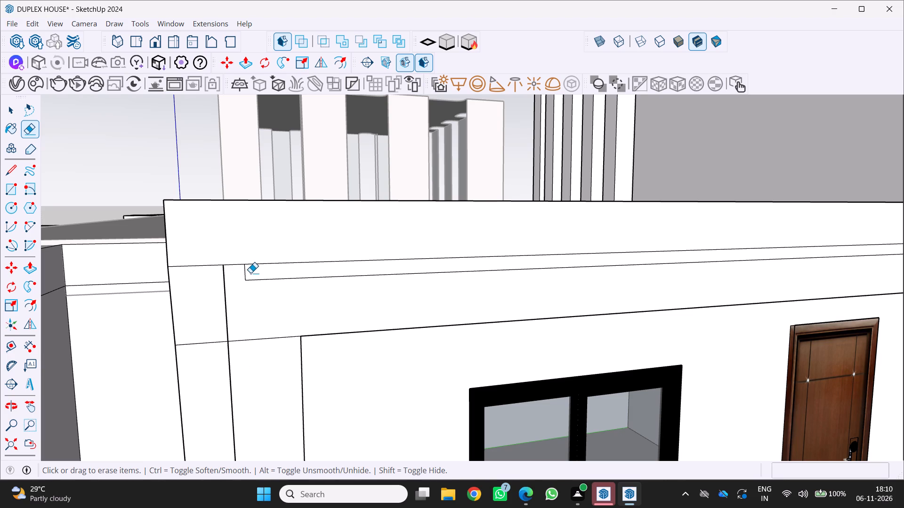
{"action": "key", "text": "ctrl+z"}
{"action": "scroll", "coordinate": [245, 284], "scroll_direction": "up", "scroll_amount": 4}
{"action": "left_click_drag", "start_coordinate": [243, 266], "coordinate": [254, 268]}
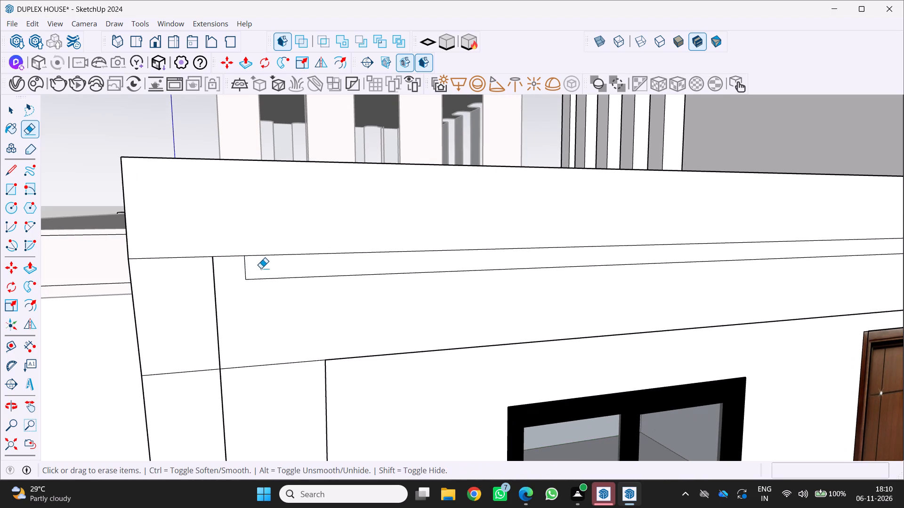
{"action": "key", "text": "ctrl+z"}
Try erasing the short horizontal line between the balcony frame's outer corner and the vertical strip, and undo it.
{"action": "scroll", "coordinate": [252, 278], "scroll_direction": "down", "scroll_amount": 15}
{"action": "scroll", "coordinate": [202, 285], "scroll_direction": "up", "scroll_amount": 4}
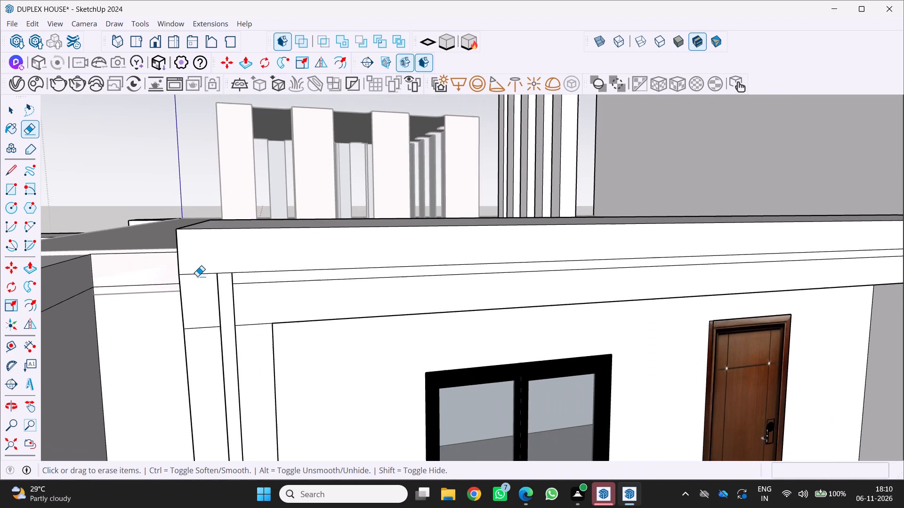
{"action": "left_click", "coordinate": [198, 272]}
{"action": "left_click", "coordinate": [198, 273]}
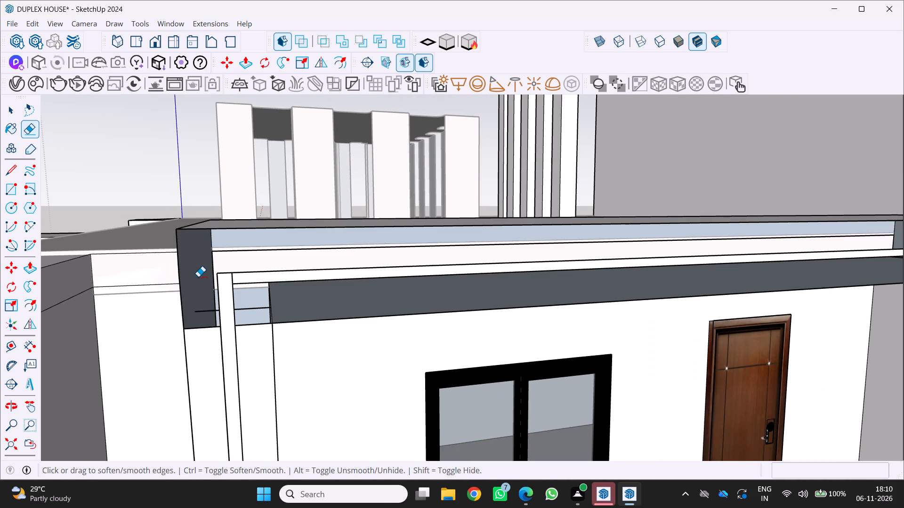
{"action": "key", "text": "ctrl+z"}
Draw a vertical line about 14.02' long from the horizontal strip down the plain slanted post's front to the balcony slab.
{"action": "scroll", "coordinate": [203, 279], "scroll_direction": "down", "scroll_amount": 10}
{"action": "scroll", "coordinate": [308, 283], "scroll_direction": "up", "scroll_amount": 1}
{"action": "middle_click_drag", "start_coordinate": [308, 283], "coordinate": [270, 280]}
{"action": "scroll", "coordinate": [359, 265], "scroll_direction": "up", "scroll_amount": 4}
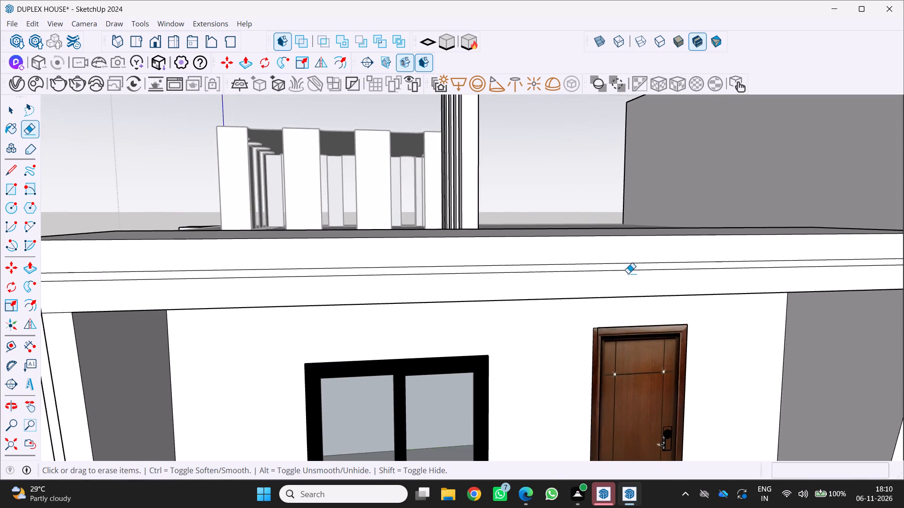
{"action": "scroll", "coordinate": [594, 273], "scroll_direction": "down", "scroll_amount": 16}
{"action": "scroll", "coordinate": [745, 320], "scroll_direction": "up", "scroll_amount": 1}
{"action": "middle_click_drag", "start_coordinate": [742, 319], "coordinate": [668, 281]}
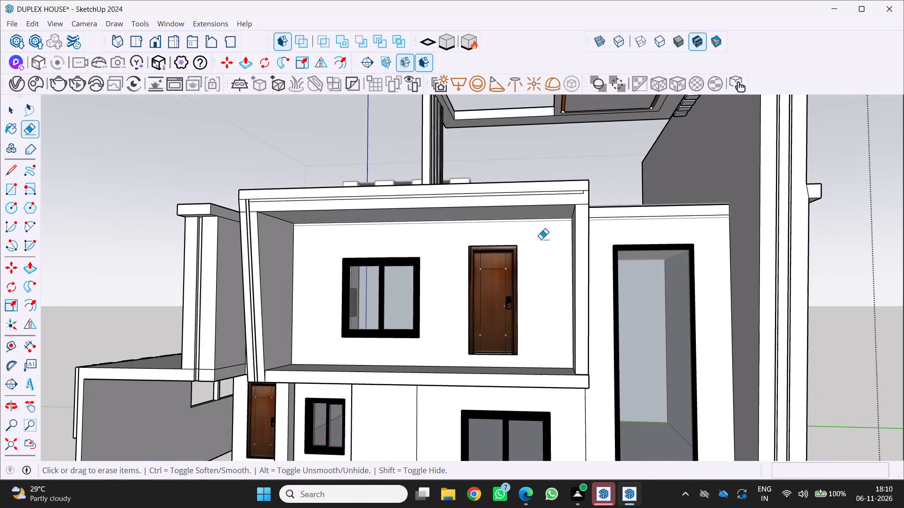
{"action": "key", "text": "r"}
{"action": "scroll", "coordinate": [580, 194], "scroll_direction": "up", "scroll_amount": 3}
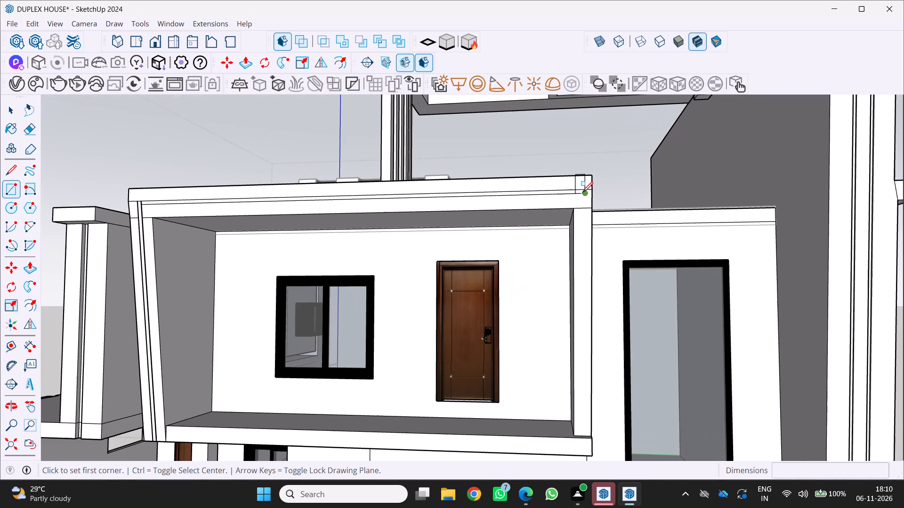
{"action": "key", "text": "l"}
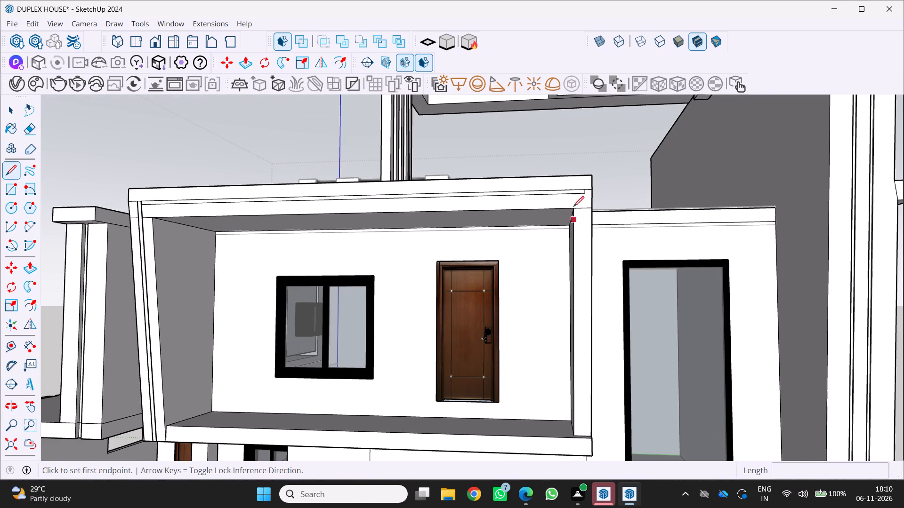
{"action": "left_click", "coordinate": [578, 196]}
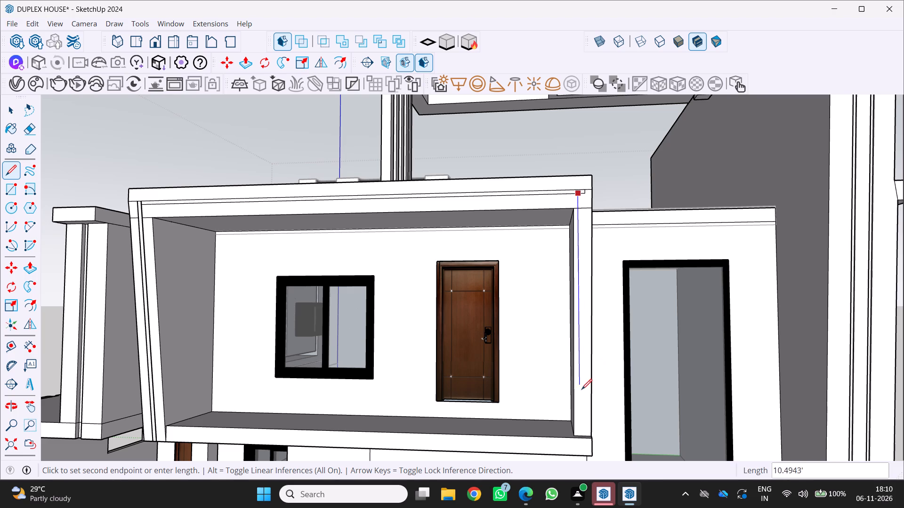
{"action": "scroll", "coordinate": [574, 440], "scroll_direction": "up", "scroll_amount": 3}
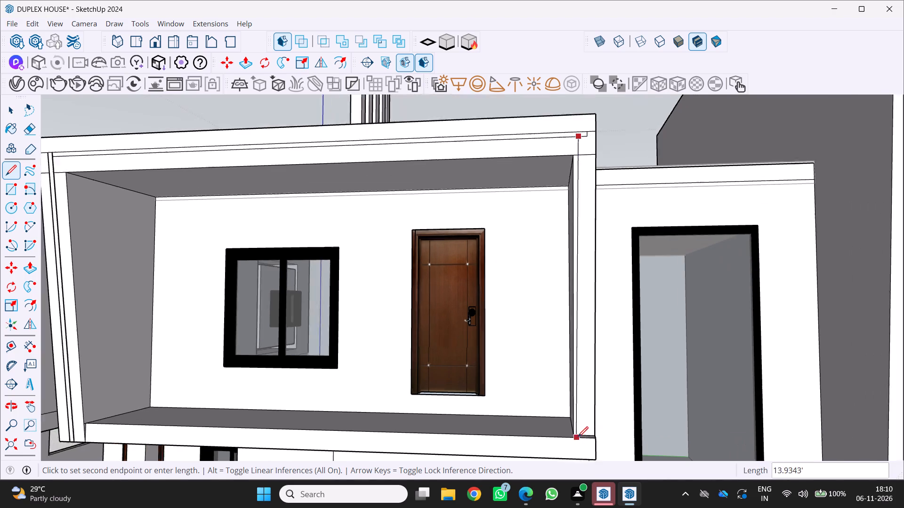
{"action": "scroll", "coordinate": [586, 432], "scroll_direction": "up", "scroll_amount": 1}
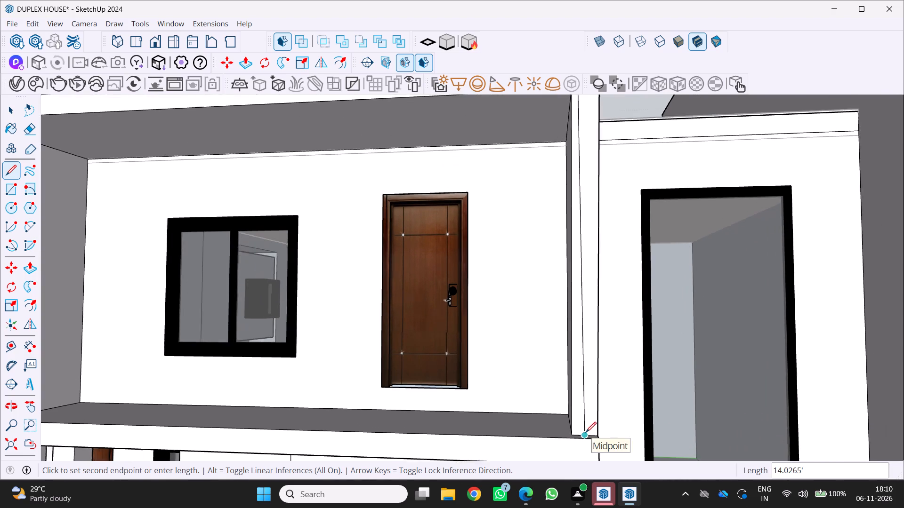
{"action": "scroll", "coordinate": [586, 432], "scroll_direction": "up", "scroll_amount": 1}
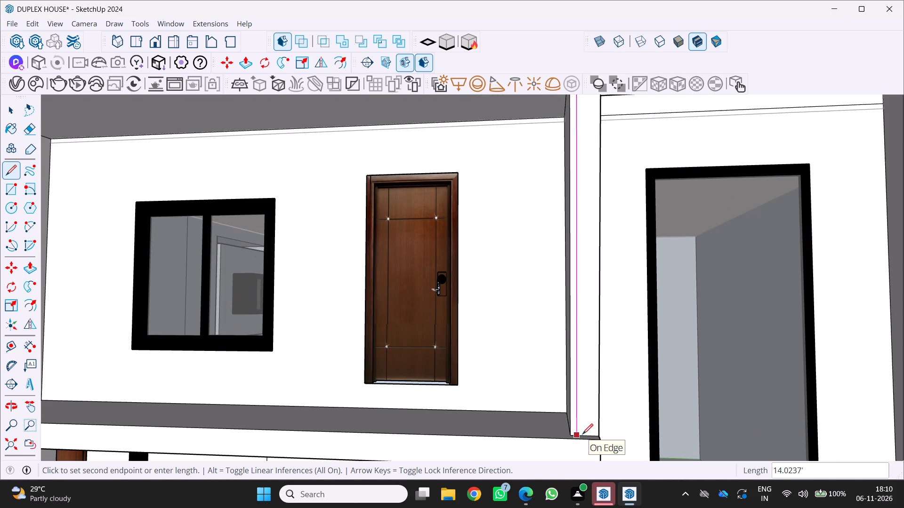
{"action": "left_click", "coordinate": [583, 434]}
{"action": "scroll", "coordinate": [590, 433], "scroll_direction": "down", "scroll_amount": 5}
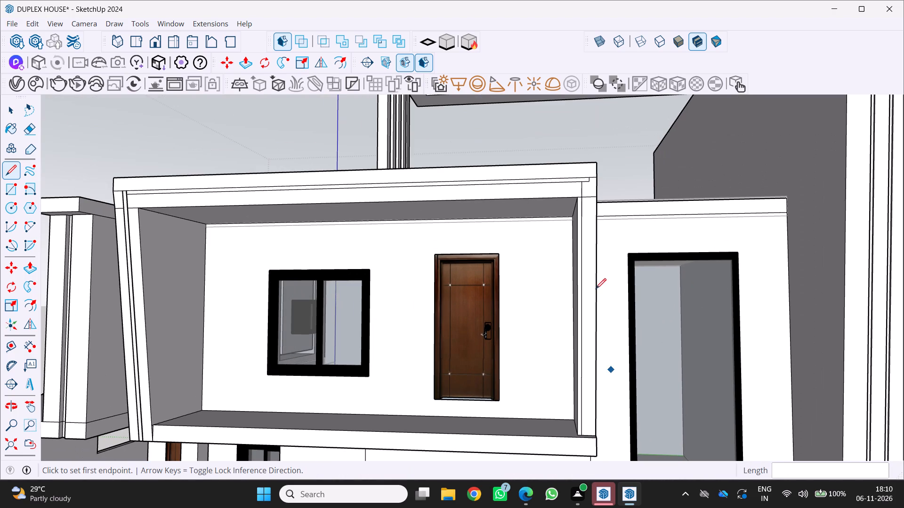
Draw a second vertical line about 14.03' long beside the first, from the horizontal strip down the plain slanted post's front to the balcony slab.
{"action": "key", "text": "l"}
{"action": "scroll", "coordinate": [585, 211], "scroll_direction": "up", "scroll_amount": 4}
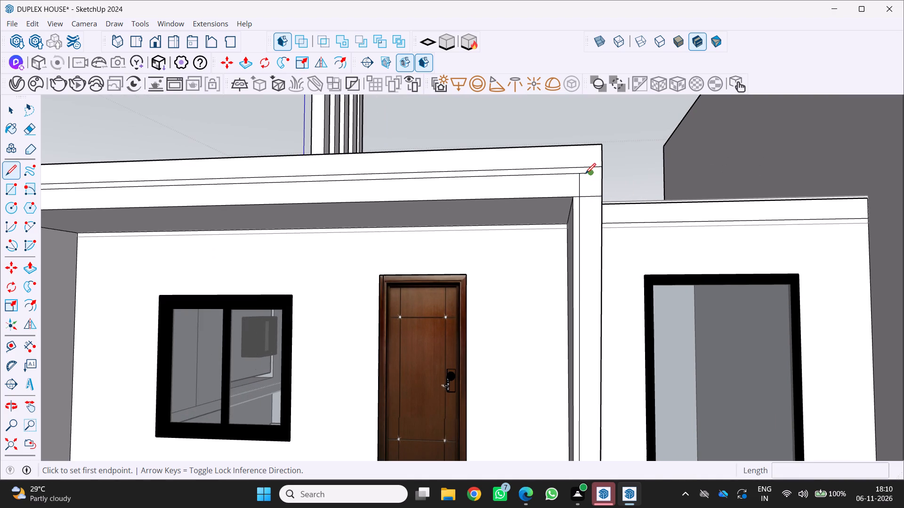
{"action": "scroll", "coordinate": [582, 173], "scroll_direction": "up", "scroll_amount": 6}
{"action": "left_click", "coordinate": [587, 174]}
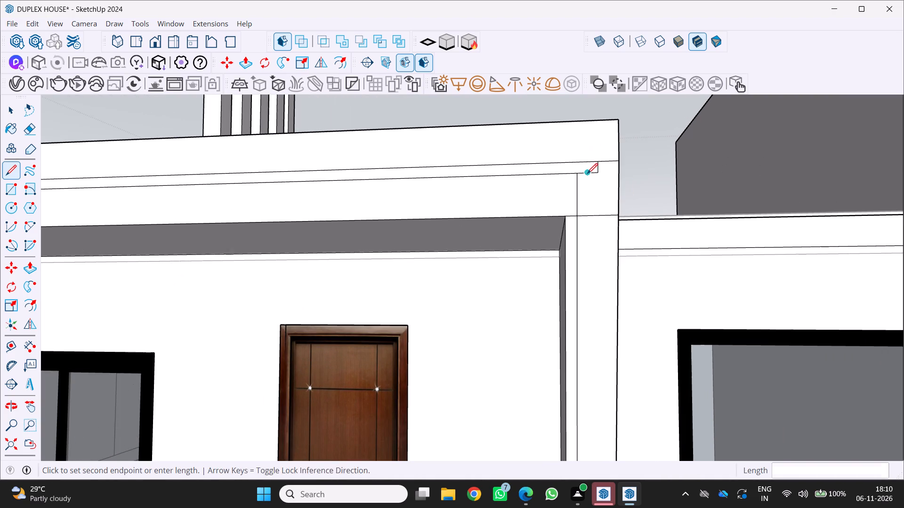
{"action": "scroll", "coordinate": [589, 223], "scroll_direction": "down", "scroll_amount": 12}
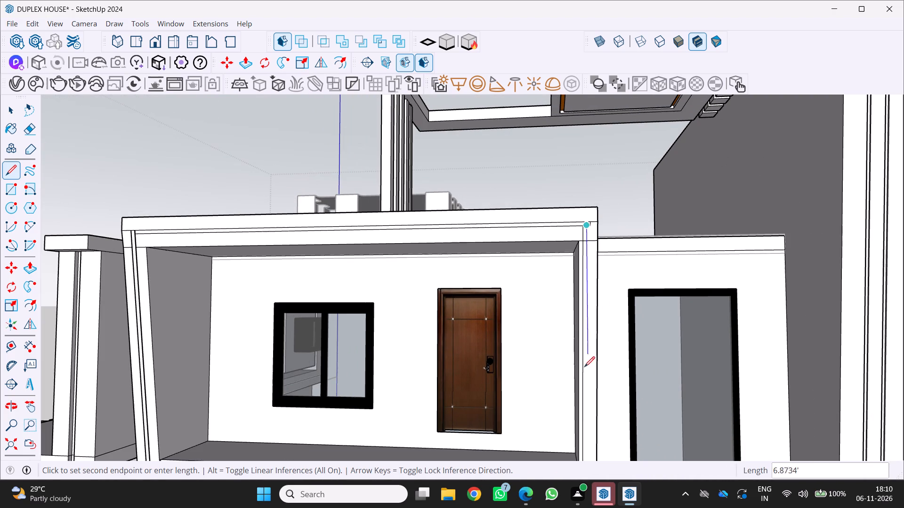
{"action": "scroll", "coordinate": [592, 408], "scroll_direction": "up", "scroll_amount": 4}
{"action": "scroll", "coordinate": [581, 407], "scroll_direction": "down", "scroll_amount": 9}
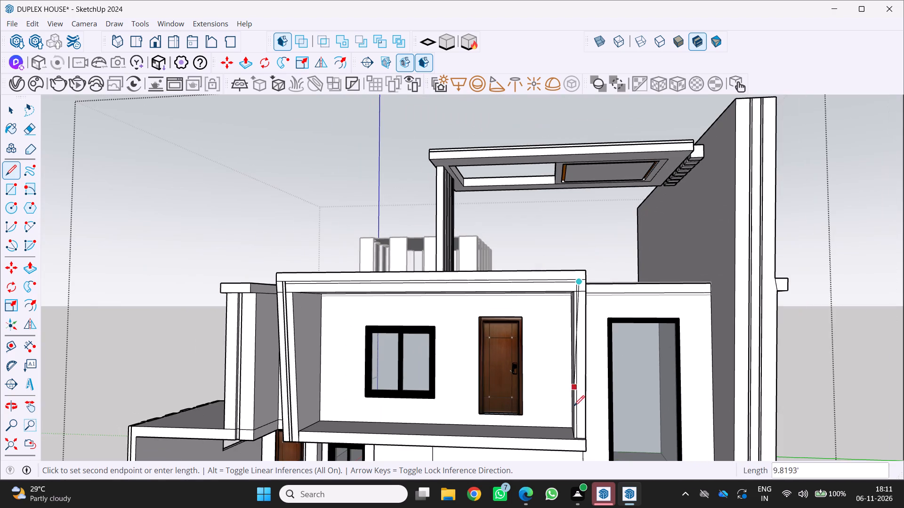
{"action": "scroll", "coordinate": [581, 437], "scroll_direction": "up", "scroll_amount": 6}
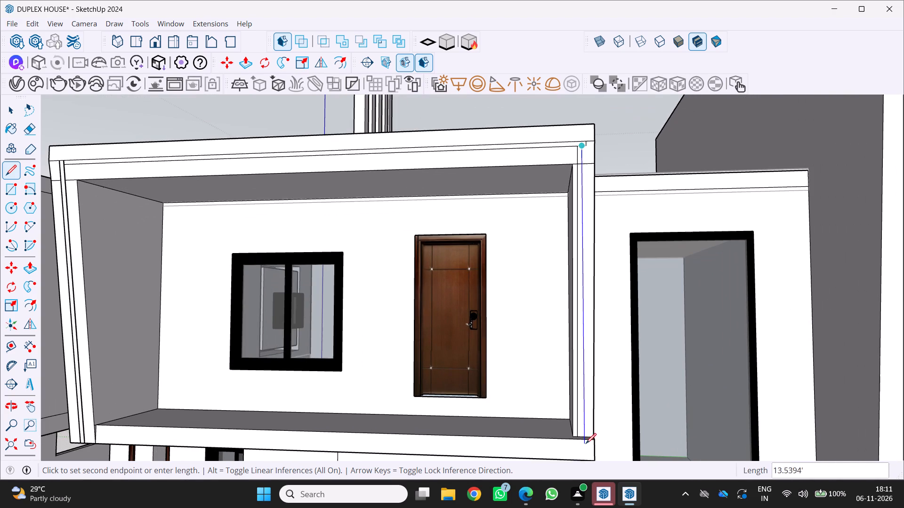
{"action": "scroll", "coordinate": [583, 438], "scroll_direction": "up", "scroll_amount": 4}
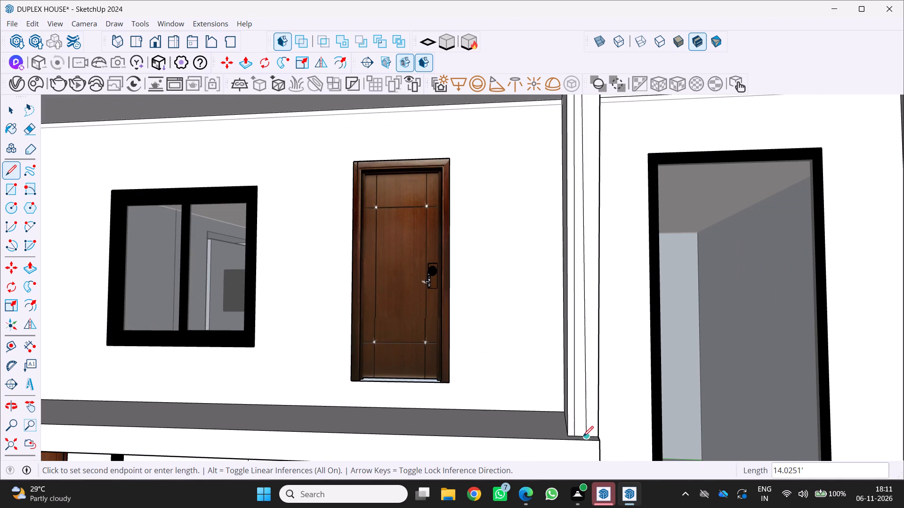
{"action": "scroll", "coordinate": [582, 437], "scroll_direction": "up", "scroll_amount": 2}
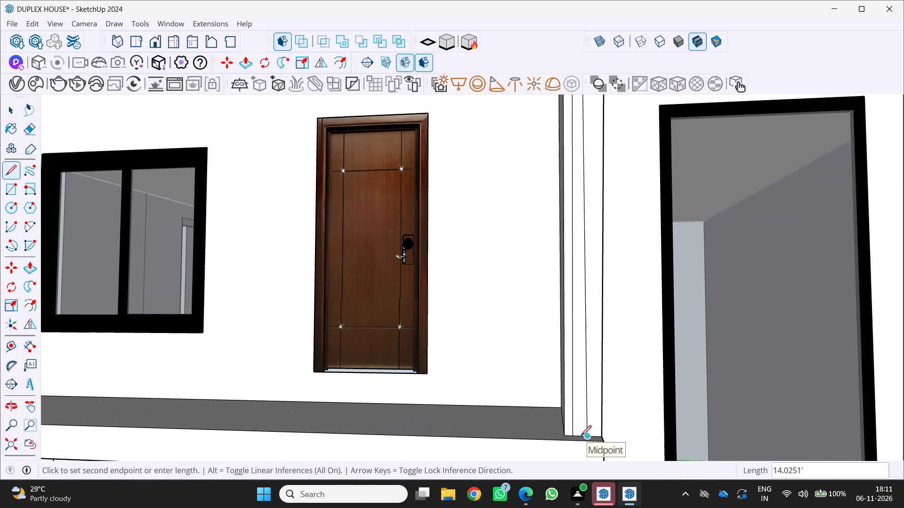
{"action": "left_click", "coordinate": [581, 436]}
{"action": "scroll", "coordinate": [593, 432], "scroll_direction": "down", "scroll_amount": 4}
Erase the short horizontal segment between the two vertical lines where the plain slanted post's strip meets the balcony frame's horizontal strip.
{"action": "key", "text": "space"}
{"action": "scroll", "coordinate": [568, 409], "scroll_direction": "down", "scroll_amount": 6}
{"action": "scroll", "coordinate": [522, 259], "scroll_direction": "up", "scroll_amount": 2}
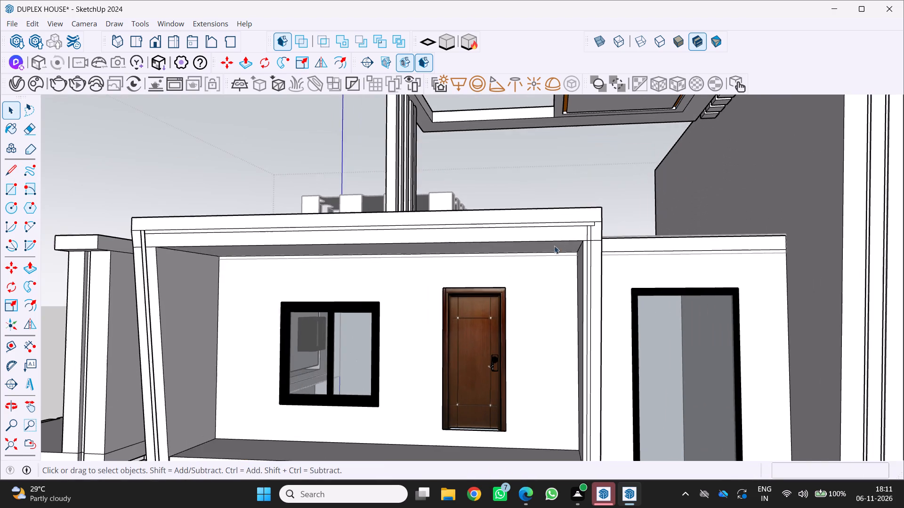
{"action": "scroll", "coordinate": [606, 219], "scroll_direction": "up", "scroll_amount": 7}
{"action": "key", "text": "e"}
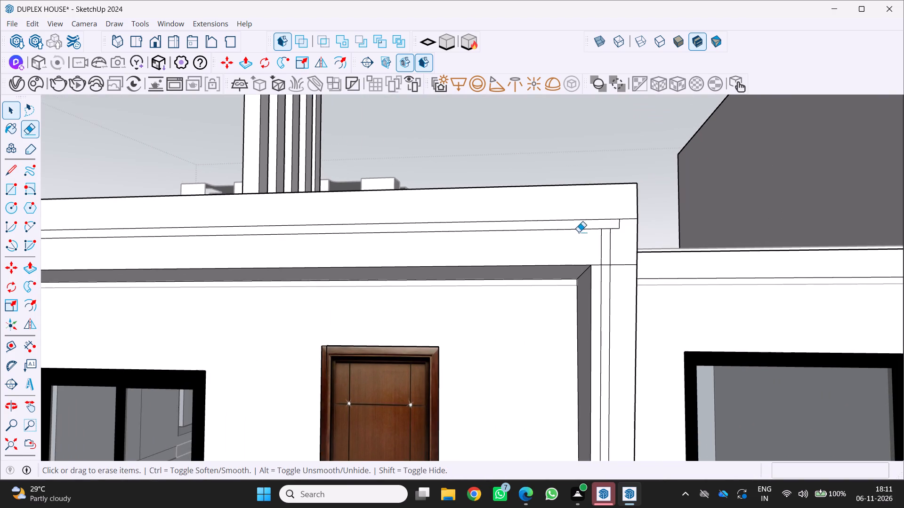
{"action": "scroll", "coordinate": [579, 232], "scroll_direction": "up", "scroll_amount": 5}
{"action": "left_click", "coordinate": [618, 230]}
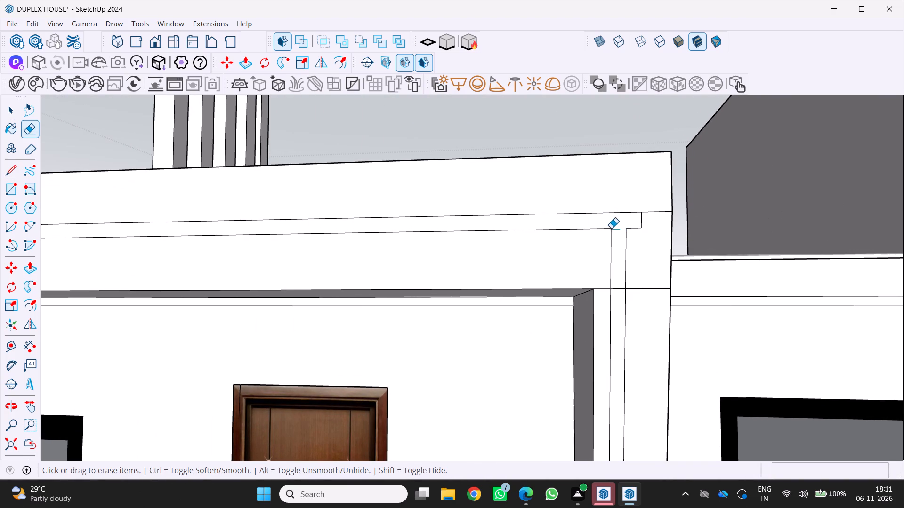
Paint the groove strip on the front of the slanted balcony post nearest the upper-floor pillar with the current orange material.
{"action": "scroll", "coordinate": [543, 246], "scroll_direction": "down", "scroll_amount": 11}
{"action": "scroll", "coordinate": [482, 264], "scroll_direction": "down", "scroll_amount": 3}
{"action": "middle_click_drag", "start_coordinate": [195, 286], "coordinate": [373, 262]}
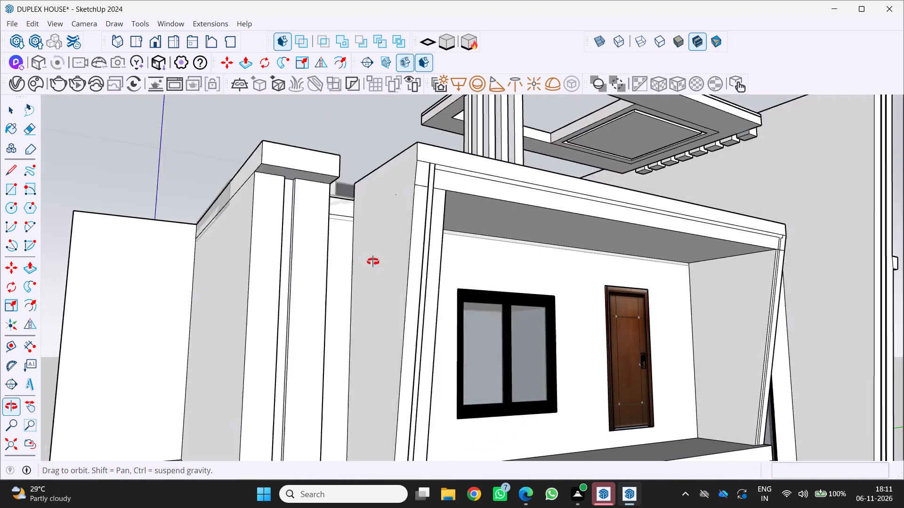
{"action": "middle_click_drag", "start_coordinate": [373, 262], "coordinate": [375, 261]}
{"action": "scroll", "coordinate": [381, 256], "scroll_direction": "down", "scroll_amount": 5}
{"action": "middle_click_drag", "start_coordinate": [460, 227], "coordinate": [350, 268]}
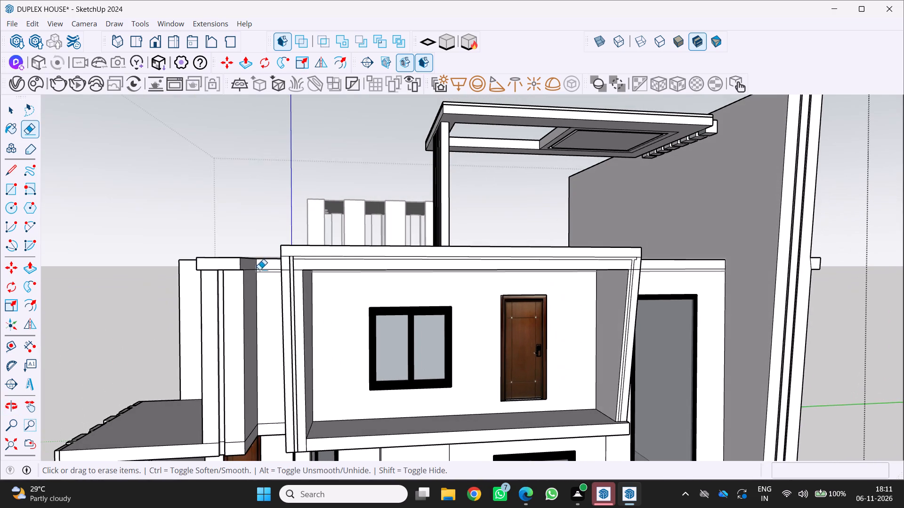
{"action": "left_click", "coordinate": [163, 24]}
{"action": "left_click", "coordinate": [165, 18]}
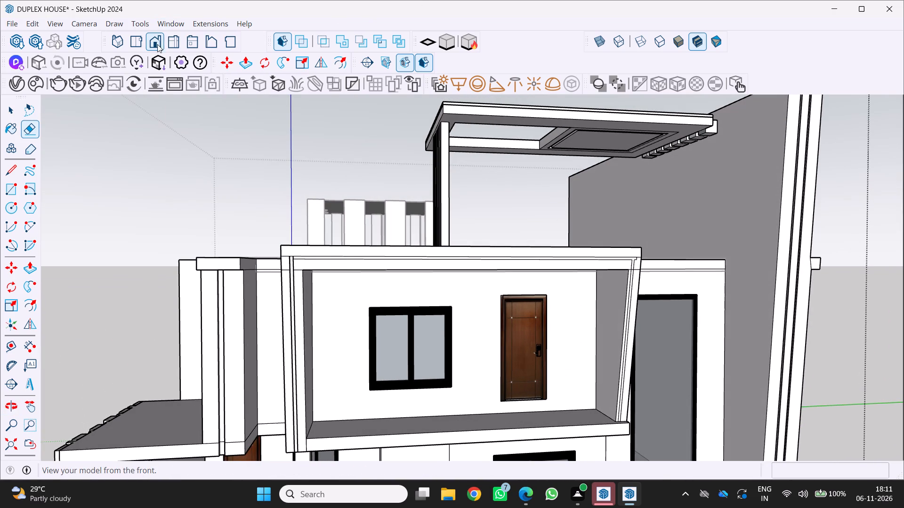
{"action": "key", "text": "b"}
{"action": "scroll", "coordinate": [275, 202], "scroll_direction": "down", "scroll_amount": 5}
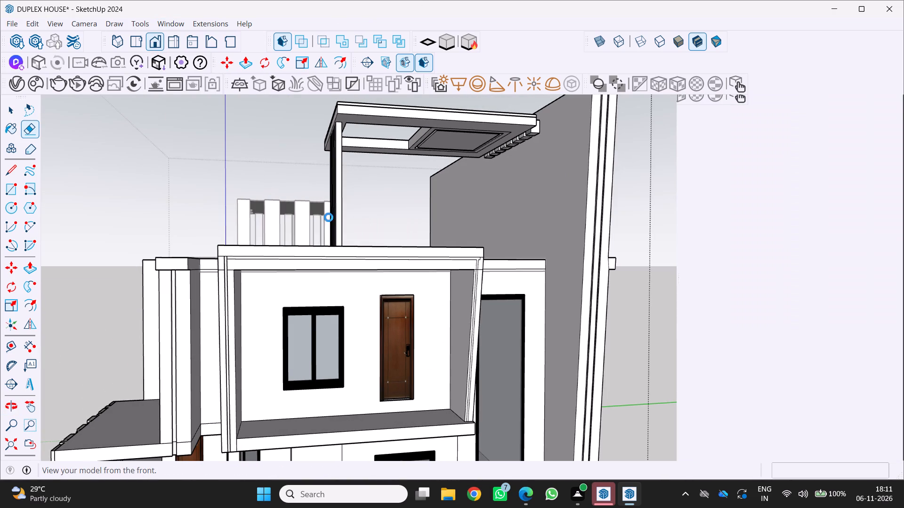
{"action": "scroll", "coordinate": [572, 265], "scroll_direction": "down", "scroll_amount": 2}
{"action": "scroll", "coordinate": [426, 254], "scroll_direction": "down", "scroll_amount": 2}
{"action": "middle_click_drag", "start_coordinate": [442, 254], "coordinate": [391, 252]}
{"action": "middle_click", "coordinate": [391, 252]}
{"action": "scroll", "coordinate": [391, 252], "scroll_direction": "down", "scroll_amount": 4}
{"action": "middle_click", "coordinate": [391, 252]}
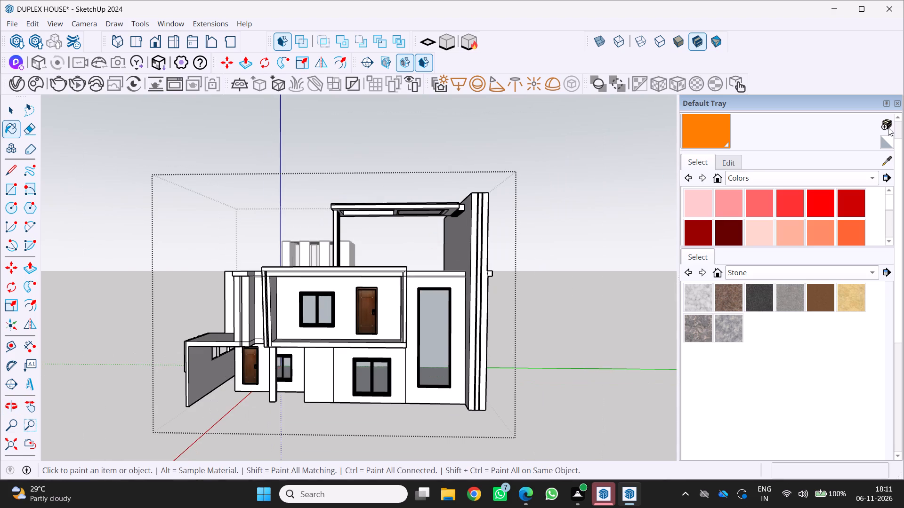
{"action": "left_click", "coordinate": [694, 132]}
{"action": "scroll", "coordinate": [300, 275], "scroll_direction": "up", "scroll_amount": 7}
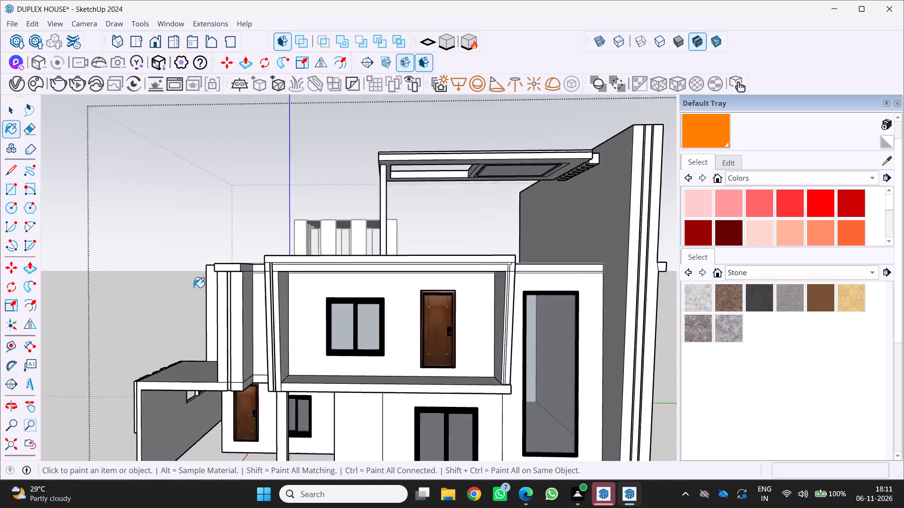
{"action": "scroll", "coordinate": [194, 287], "scroll_direction": "up", "scroll_amount": 20}
{"action": "scroll", "coordinate": [194, 287], "scroll_direction": "up", "scroll_amount": 2}
{"action": "left_click", "coordinate": [323, 238]}
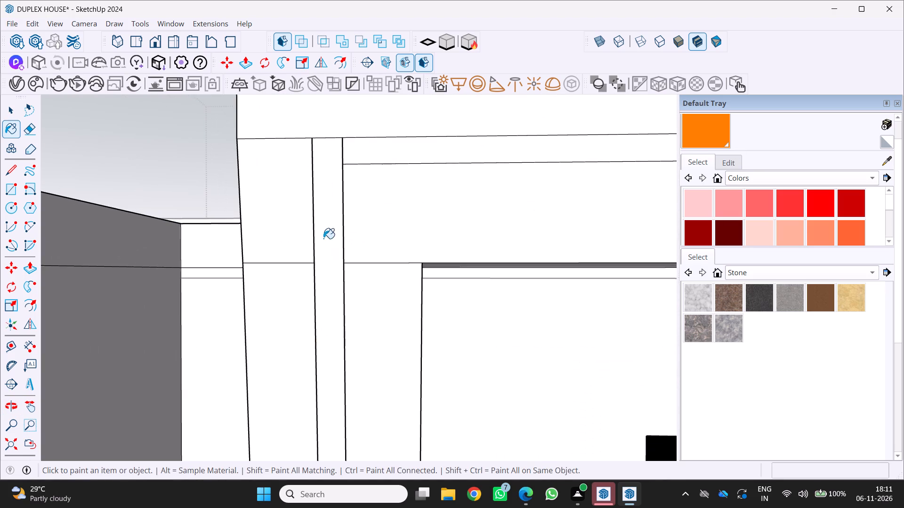
Paint the balcony frame's horizontal strip and the vertical strip on the far slanted post the same orange.
{"action": "scroll", "coordinate": [321, 242], "scroll_direction": "down", "scroll_amount": 20}
{"action": "scroll", "coordinate": [321, 242], "scroll_direction": "down", "scroll_amount": 3}
{"action": "scroll", "coordinate": [364, 264], "scroll_direction": "up", "scroll_amount": 5}
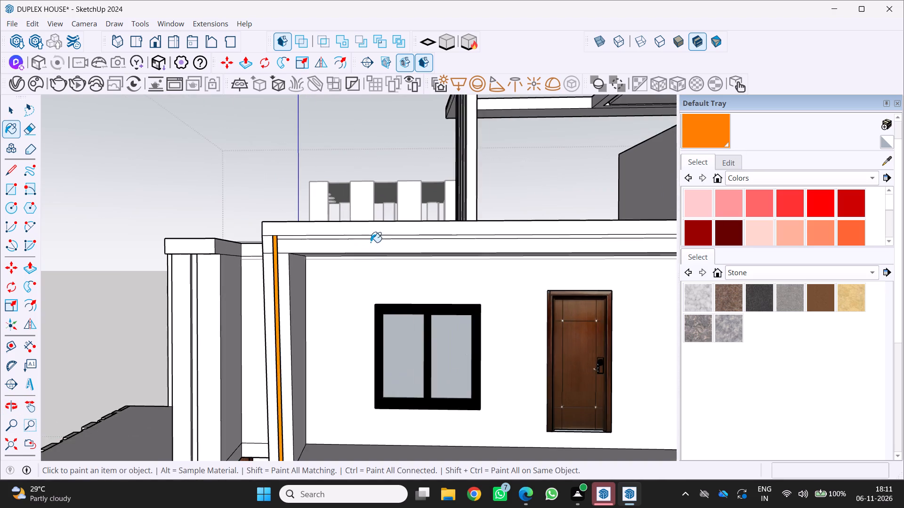
{"action": "scroll", "coordinate": [371, 242], "scroll_direction": "up", "scroll_amount": 19}
{"action": "left_click", "coordinate": [362, 226]}
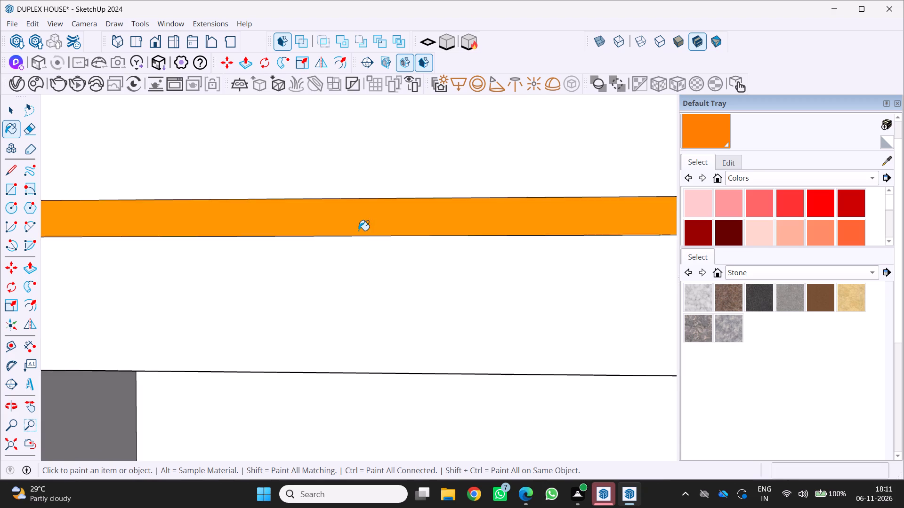
{"action": "scroll", "coordinate": [358, 232], "scroll_direction": "down", "scroll_amount": 20}
{"action": "scroll", "coordinate": [358, 232], "scroll_direction": "down", "scroll_amount": 4}
{"action": "scroll", "coordinate": [336, 243], "scroll_direction": "up", "scroll_amount": 1}
{"action": "scroll", "coordinate": [332, 243], "scroll_direction": "down", "scroll_amount": 10}
{"action": "scroll", "coordinate": [502, 255], "scroll_direction": "up", "scroll_amount": 3}
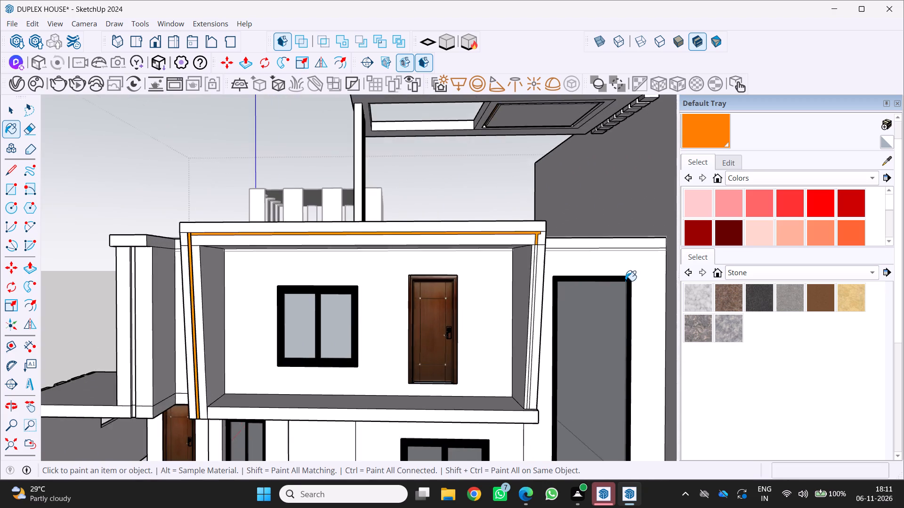
{"action": "scroll", "coordinate": [591, 285], "scroll_direction": "up", "scroll_amount": 19}
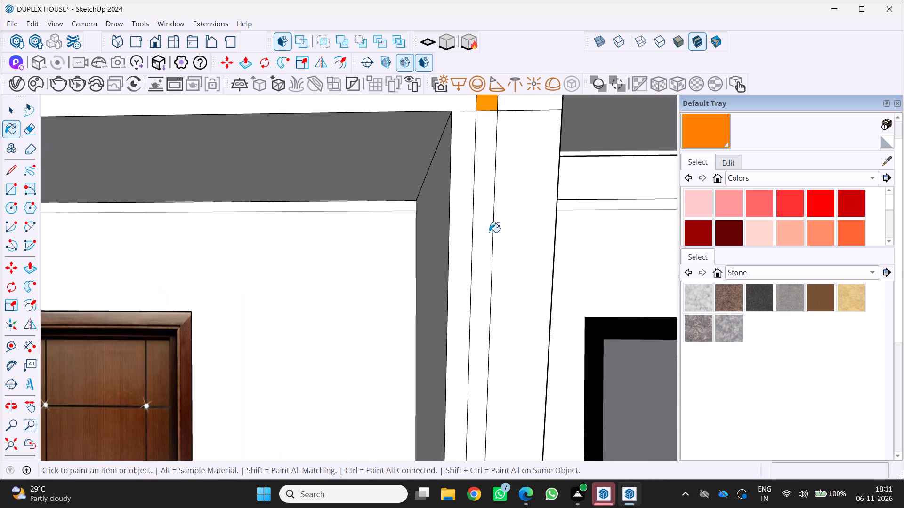
{"action": "left_click", "coordinate": [487, 232]}
{"action": "scroll", "coordinate": [483, 234], "scroll_direction": "down", "scroll_amount": 20}
{"action": "scroll", "coordinate": [483, 234], "scroll_direction": "down", "scroll_amount": 4}
{"action": "middle_click", "coordinate": [474, 243]}
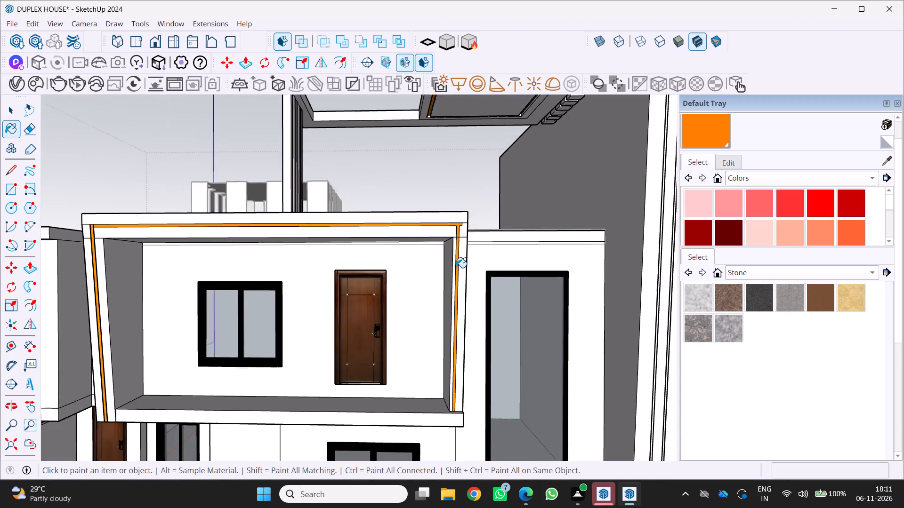
Paint the vertical groove face of the upper-floor pillar beside the balcony orange.
{"action": "scroll", "coordinate": [456, 268], "scroll_direction": "down", "scroll_amount": 8}
{"action": "middle_click", "coordinate": [456, 270]}
{"action": "scroll", "coordinate": [282, 302], "scroll_direction": "up", "scroll_amount": 11}
{"action": "middle_click", "coordinate": [242, 267]}
{"action": "middle_click_drag", "start_coordinate": [247, 267], "coordinate": [295, 278]}
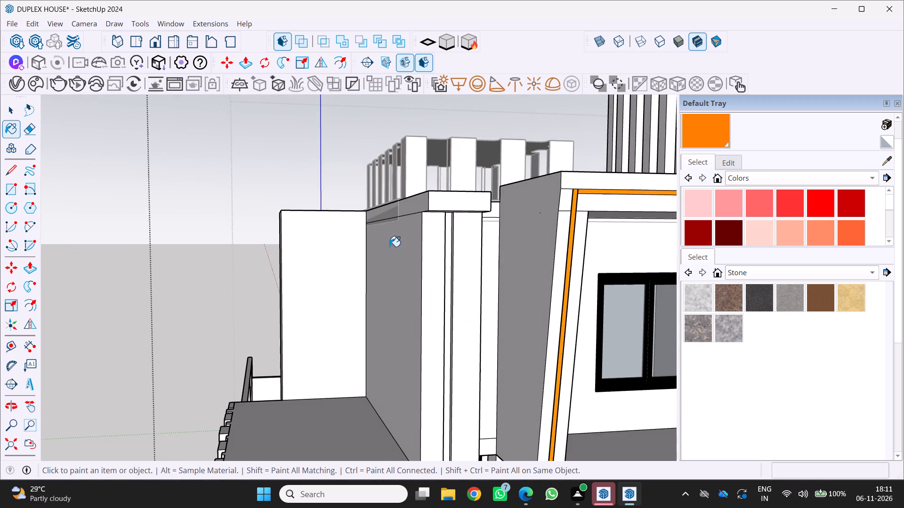
{"action": "scroll", "coordinate": [552, 237], "scroll_direction": "up", "scroll_amount": 1}
{"action": "scroll", "coordinate": [458, 221], "scroll_direction": "up", "scroll_amount": 12}
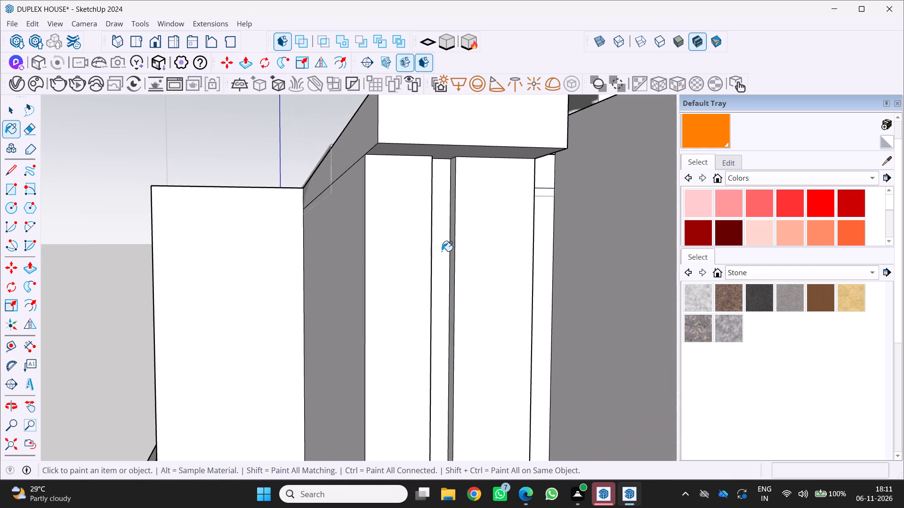
{"action": "scroll", "coordinate": [442, 251], "scroll_direction": "up", "scroll_amount": 8}
{"action": "left_click", "coordinate": [436, 248]}
{"action": "scroll", "coordinate": [437, 254], "scroll_direction": "down", "scroll_amount": 14}
{"action": "middle_click", "coordinate": [435, 261]}
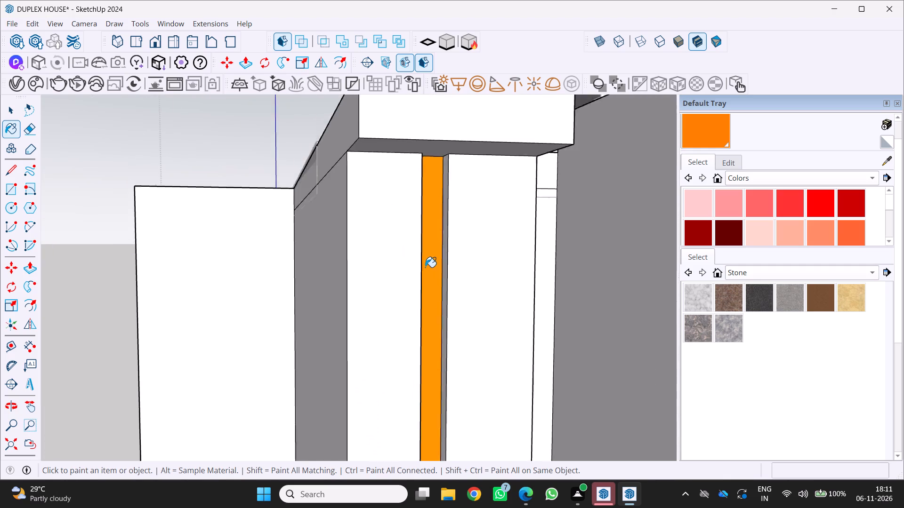
Examine the painted strips on the pillar and balcony frame from several angles and distances.
{"action": "scroll", "coordinate": [425, 267], "scroll_direction": "down", "scroll_amount": 9}
{"action": "scroll", "coordinate": [424, 284], "scroll_direction": "down", "scroll_amount": 15}
{"action": "middle_click_drag", "start_coordinate": [365, 316], "coordinate": [349, 311]}
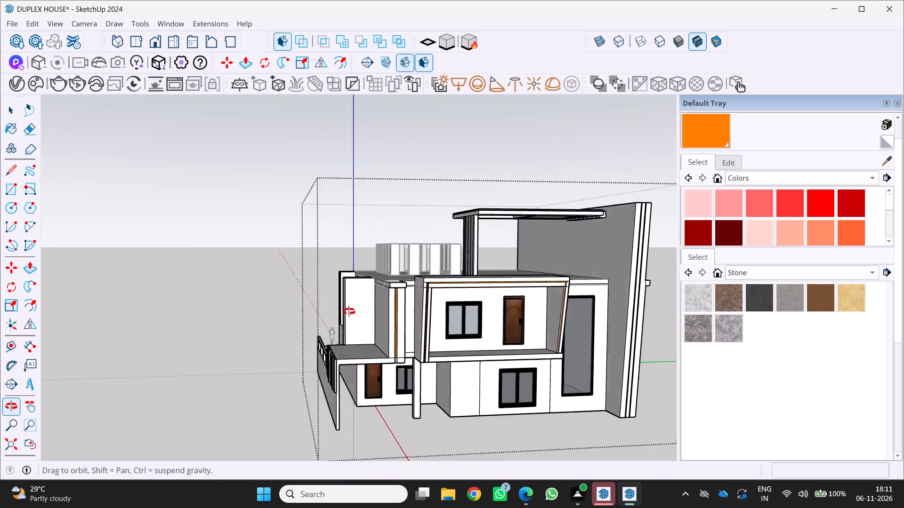
{"action": "middle_click_drag", "start_coordinate": [349, 311], "coordinate": [276, 293]}
{"action": "scroll", "coordinate": [279, 293], "scroll_direction": "down", "scroll_amount": 11}
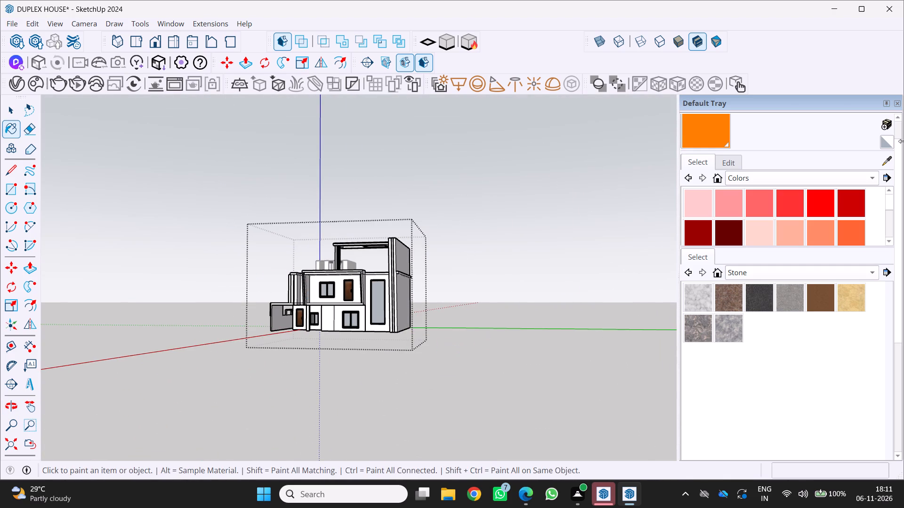
{"action": "left_click_drag", "start_coordinate": [897, 102], "coordinate": [886, 103]}
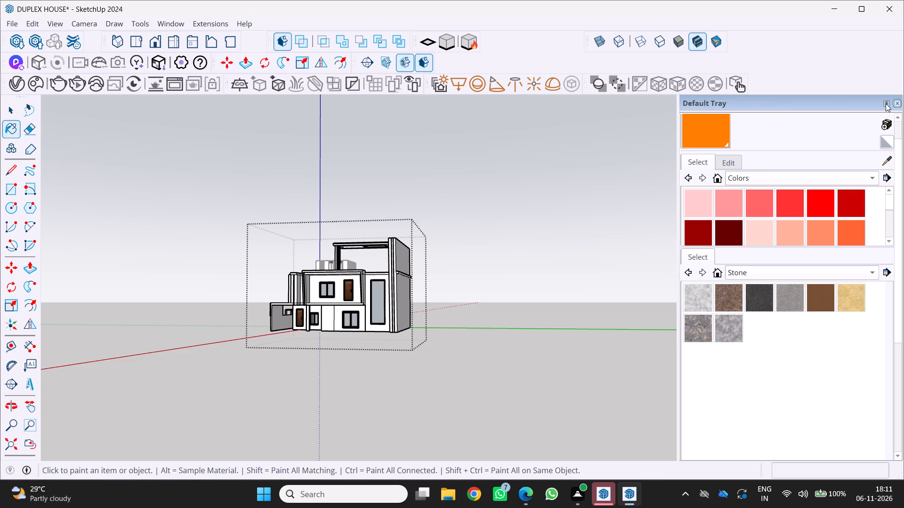
{"action": "left_click_drag", "start_coordinate": [886, 103], "coordinate": [890, 103]}
{"action": "left_click", "coordinate": [897, 102]}
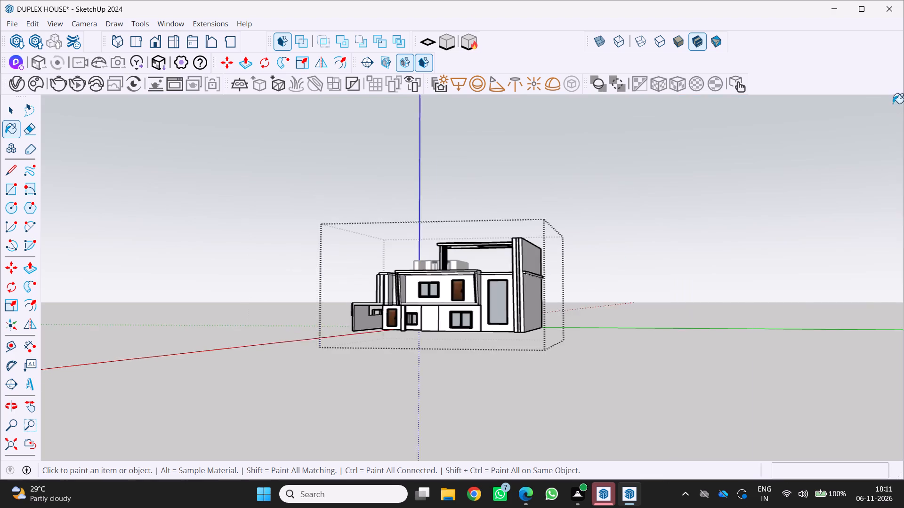
{"action": "scroll", "coordinate": [515, 243], "scroll_direction": "up", "scroll_amount": 11}
{"action": "scroll", "coordinate": [374, 280], "scroll_direction": "down", "scroll_amount": 2}
{"action": "middle_click_drag", "start_coordinate": [384, 282], "coordinate": [456, 265]}
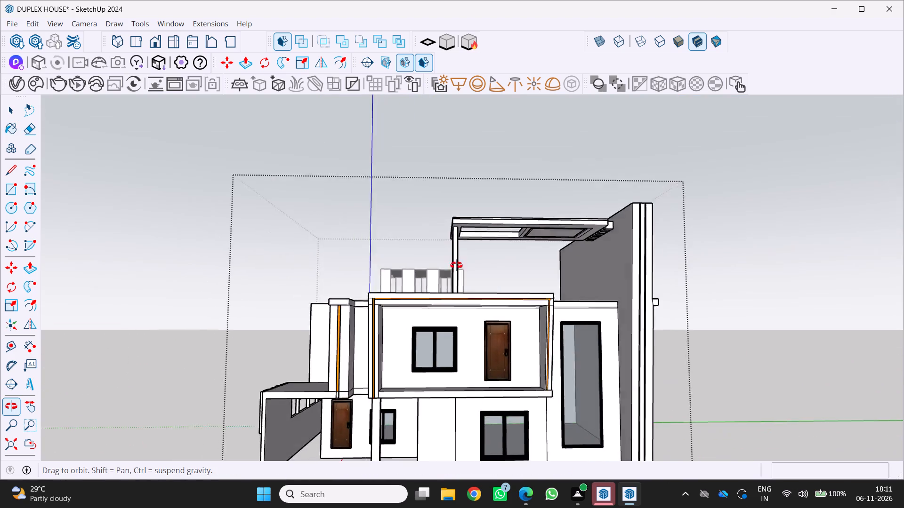
{"action": "middle_click_drag", "start_coordinate": [456, 265], "coordinate": [481, 256]}
{"action": "scroll", "coordinate": [482, 246], "scroll_direction": "down", "scroll_amount": 2}
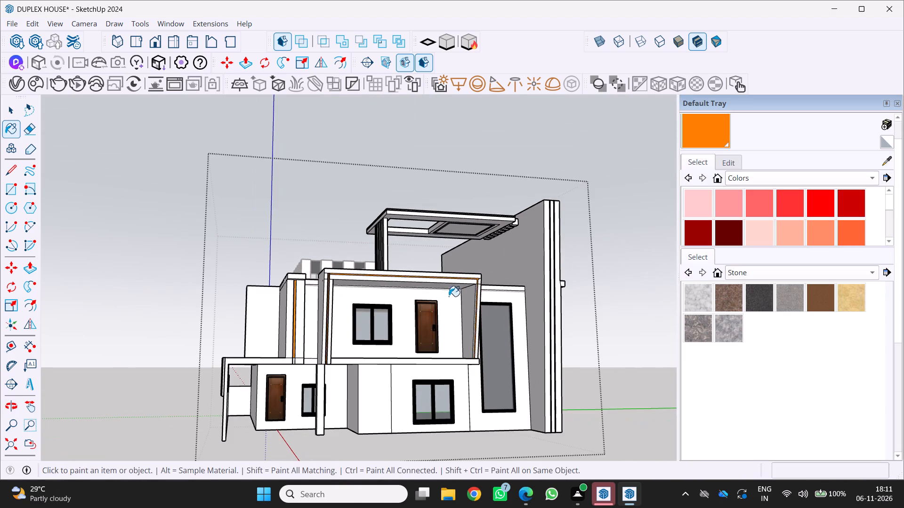
{"action": "scroll", "coordinate": [416, 345], "scroll_direction": "down", "scroll_amount": 1}
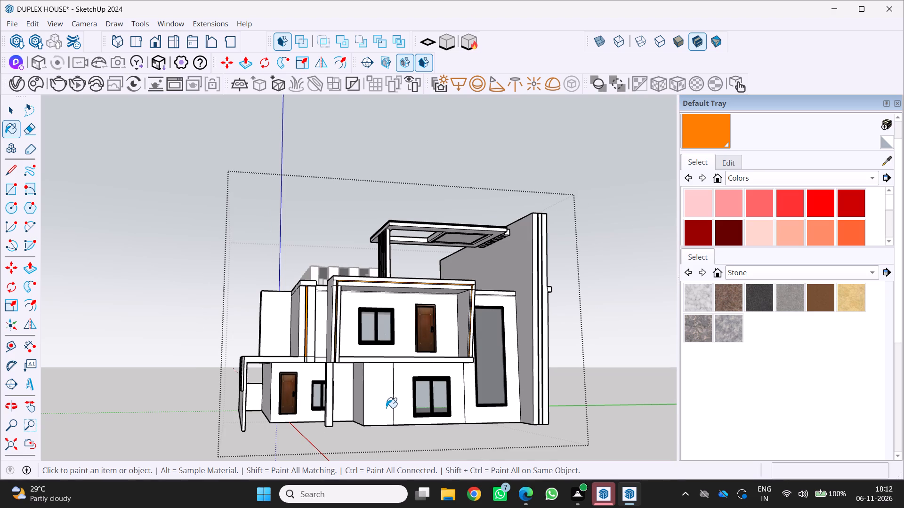
{"action": "scroll", "coordinate": [497, 363], "scroll_direction": "up", "scroll_amount": 3}
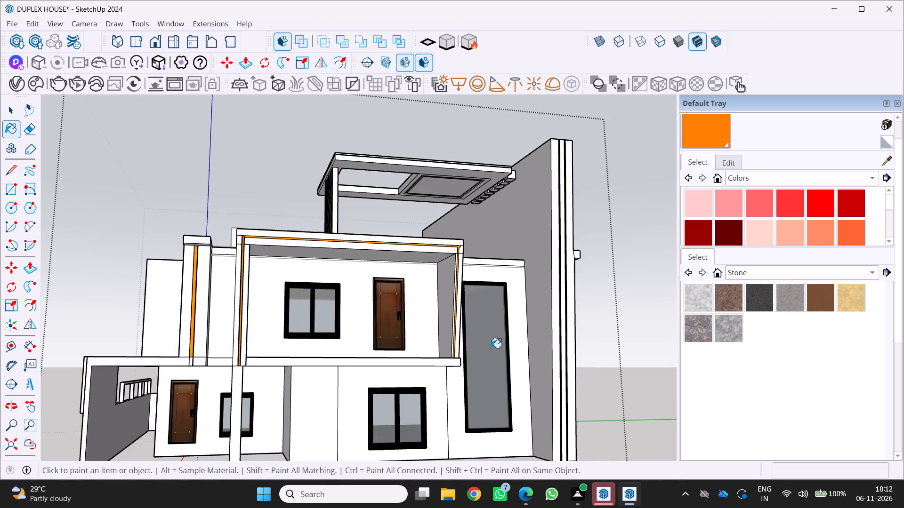
{"action": "scroll", "coordinate": [491, 348], "scroll_direction": "up", "scroll_amount": 13}
{"action": "middle_click_drag", "start_coordinate": [447, 354], "coordinate": [479, 396]}
{"action": "scroll", "coordinate": [466, 369], "scroll_direction": "down", "scroll_amount": 6}
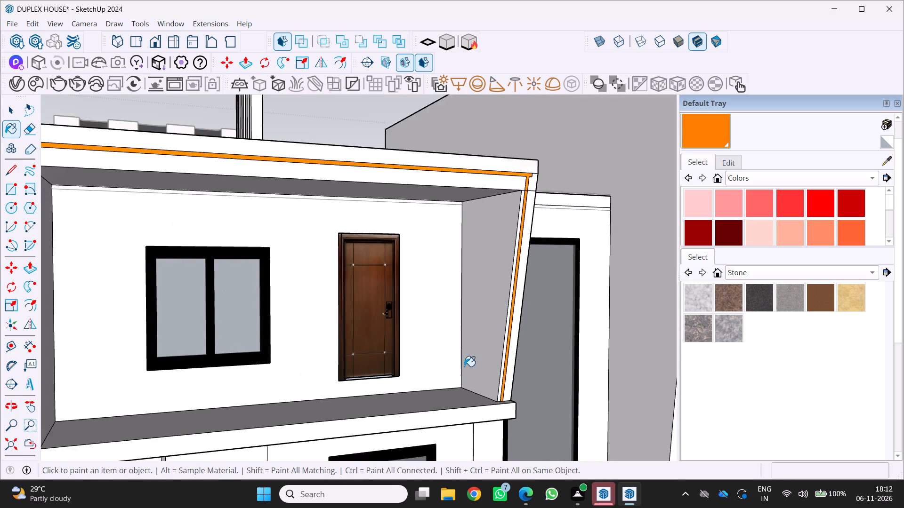
{"action": "scroll", "coordinate": [464, 366], "scroll_direction": "down", "scroll_amount": 11}
{"action": "scroll", "coordinate": [400, 408], "scroll_direction": "up", "scroll_amount": 10}
{"action": "scroll", "coordinate": [269, 383], "scroll_direction": "down", "scroll_amount": 3}
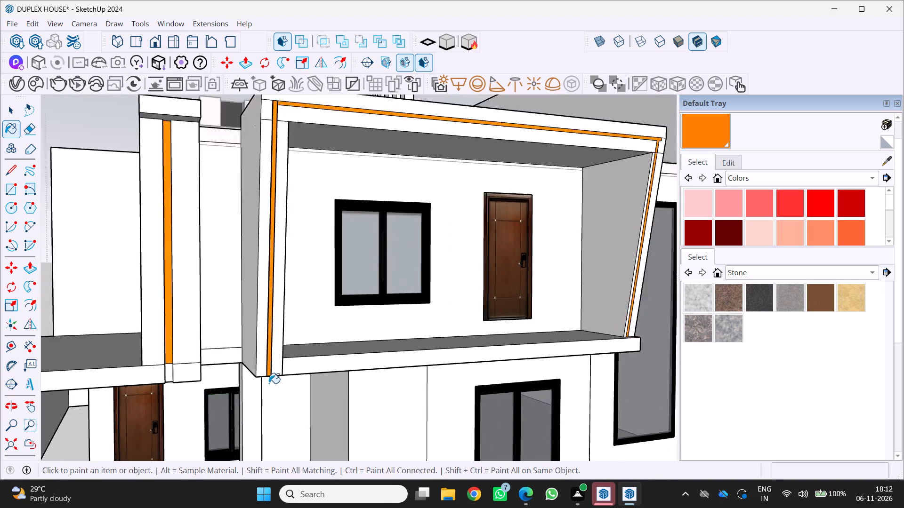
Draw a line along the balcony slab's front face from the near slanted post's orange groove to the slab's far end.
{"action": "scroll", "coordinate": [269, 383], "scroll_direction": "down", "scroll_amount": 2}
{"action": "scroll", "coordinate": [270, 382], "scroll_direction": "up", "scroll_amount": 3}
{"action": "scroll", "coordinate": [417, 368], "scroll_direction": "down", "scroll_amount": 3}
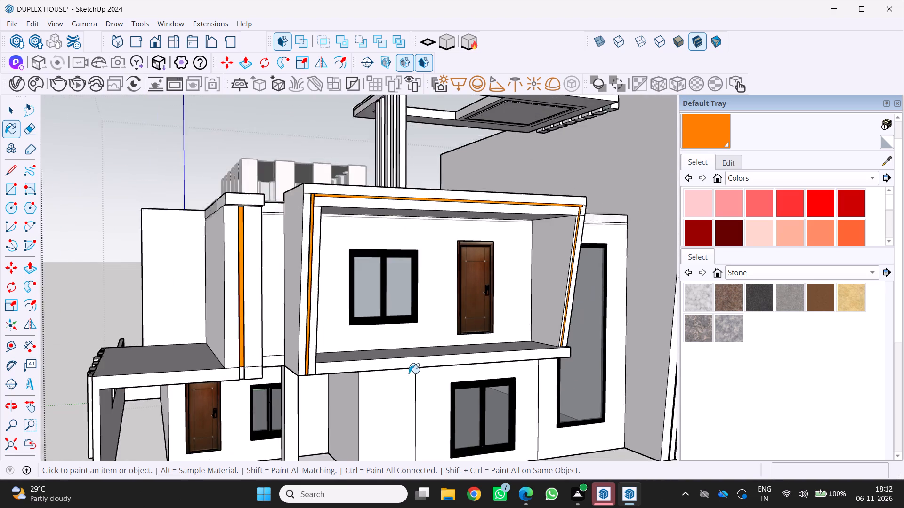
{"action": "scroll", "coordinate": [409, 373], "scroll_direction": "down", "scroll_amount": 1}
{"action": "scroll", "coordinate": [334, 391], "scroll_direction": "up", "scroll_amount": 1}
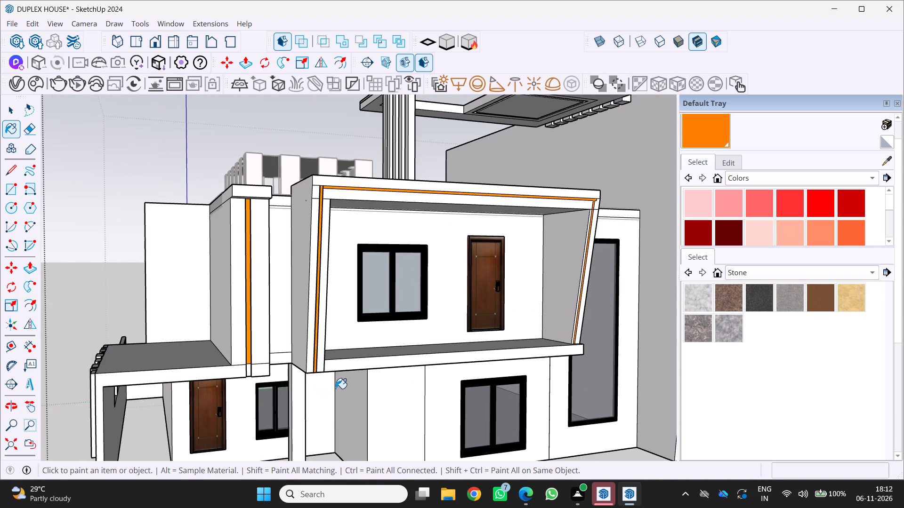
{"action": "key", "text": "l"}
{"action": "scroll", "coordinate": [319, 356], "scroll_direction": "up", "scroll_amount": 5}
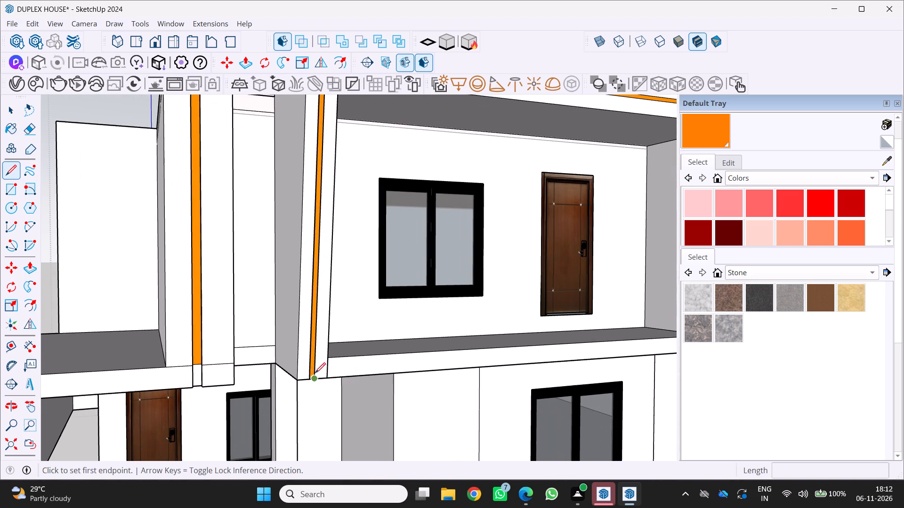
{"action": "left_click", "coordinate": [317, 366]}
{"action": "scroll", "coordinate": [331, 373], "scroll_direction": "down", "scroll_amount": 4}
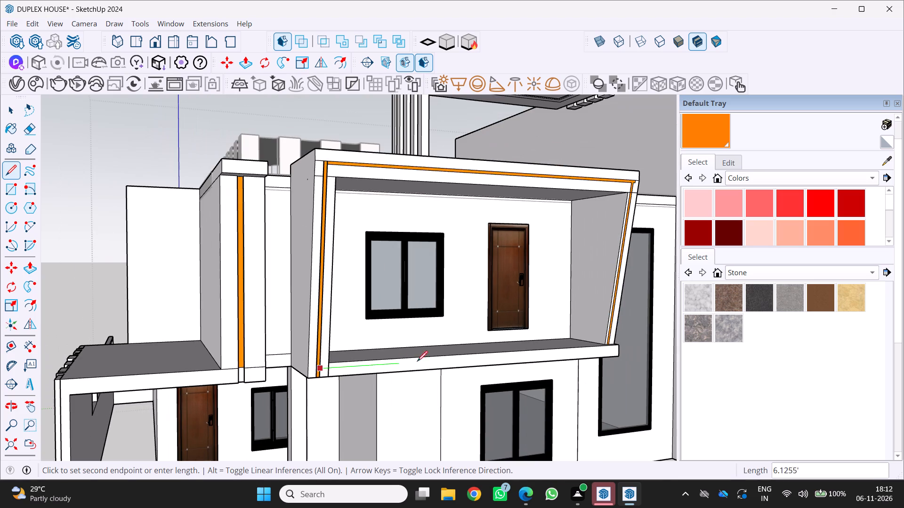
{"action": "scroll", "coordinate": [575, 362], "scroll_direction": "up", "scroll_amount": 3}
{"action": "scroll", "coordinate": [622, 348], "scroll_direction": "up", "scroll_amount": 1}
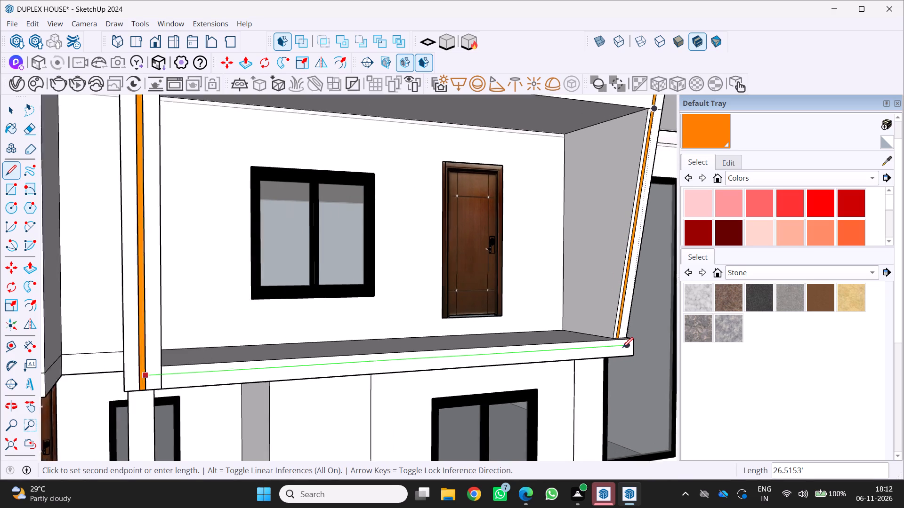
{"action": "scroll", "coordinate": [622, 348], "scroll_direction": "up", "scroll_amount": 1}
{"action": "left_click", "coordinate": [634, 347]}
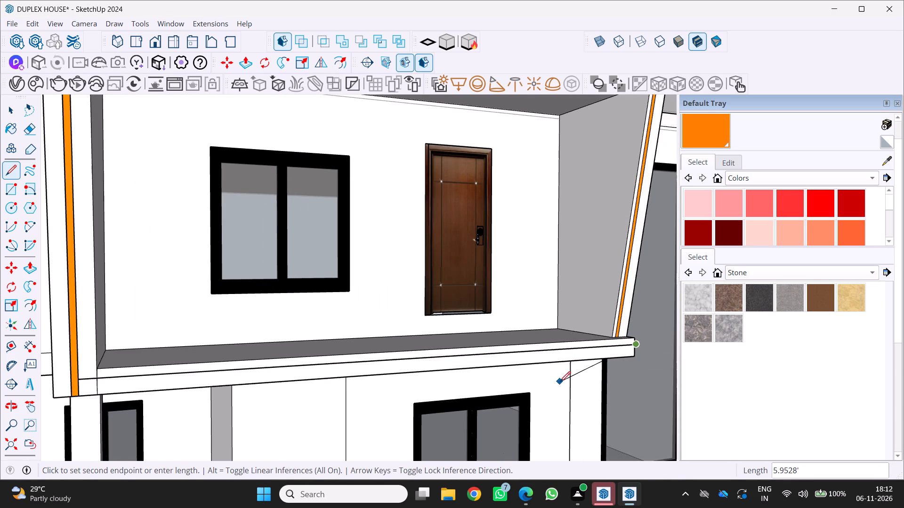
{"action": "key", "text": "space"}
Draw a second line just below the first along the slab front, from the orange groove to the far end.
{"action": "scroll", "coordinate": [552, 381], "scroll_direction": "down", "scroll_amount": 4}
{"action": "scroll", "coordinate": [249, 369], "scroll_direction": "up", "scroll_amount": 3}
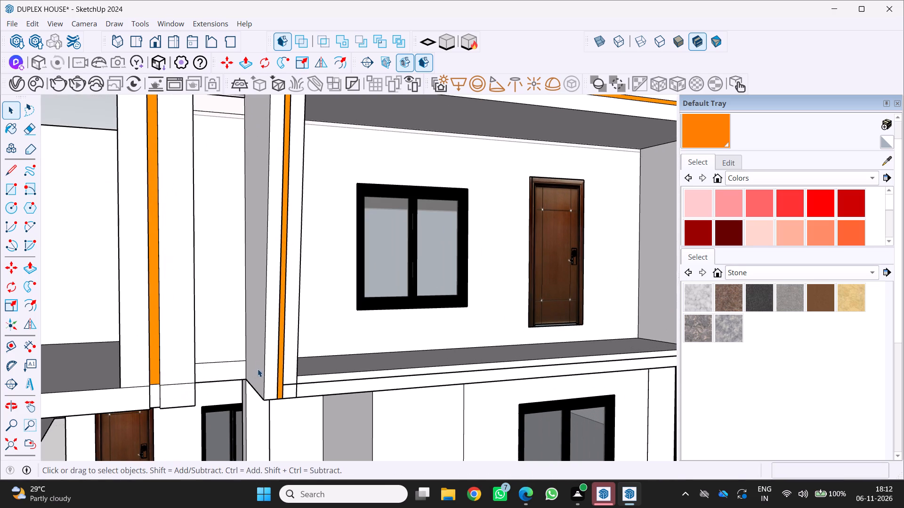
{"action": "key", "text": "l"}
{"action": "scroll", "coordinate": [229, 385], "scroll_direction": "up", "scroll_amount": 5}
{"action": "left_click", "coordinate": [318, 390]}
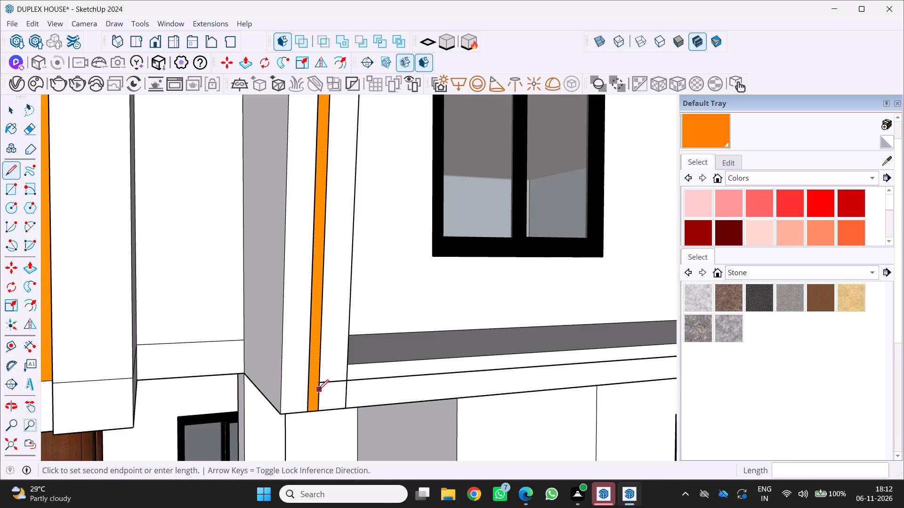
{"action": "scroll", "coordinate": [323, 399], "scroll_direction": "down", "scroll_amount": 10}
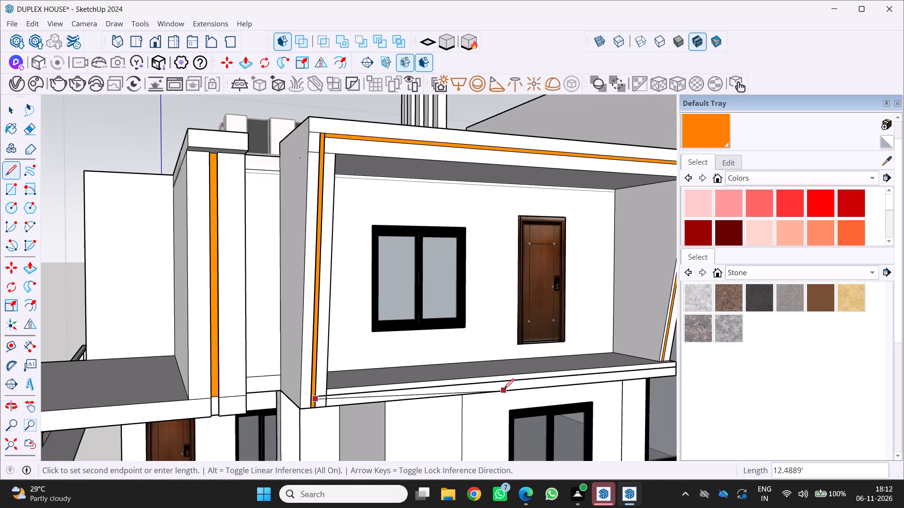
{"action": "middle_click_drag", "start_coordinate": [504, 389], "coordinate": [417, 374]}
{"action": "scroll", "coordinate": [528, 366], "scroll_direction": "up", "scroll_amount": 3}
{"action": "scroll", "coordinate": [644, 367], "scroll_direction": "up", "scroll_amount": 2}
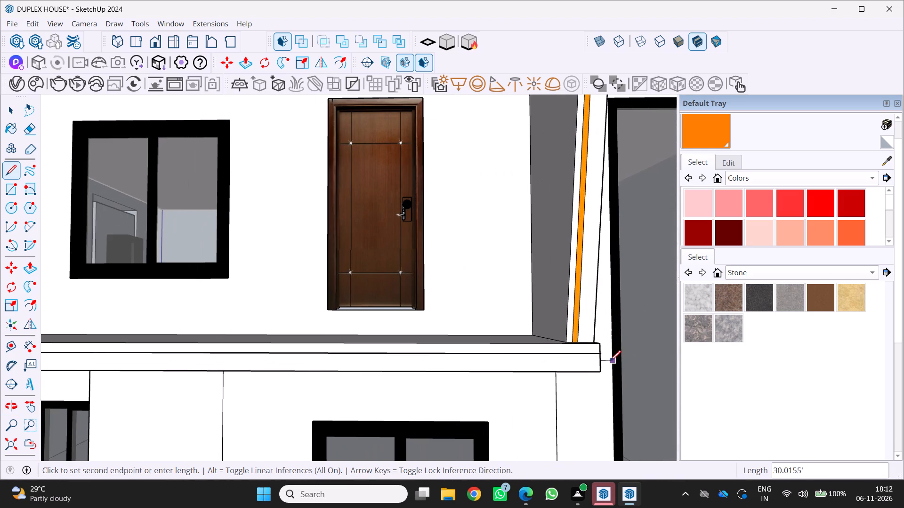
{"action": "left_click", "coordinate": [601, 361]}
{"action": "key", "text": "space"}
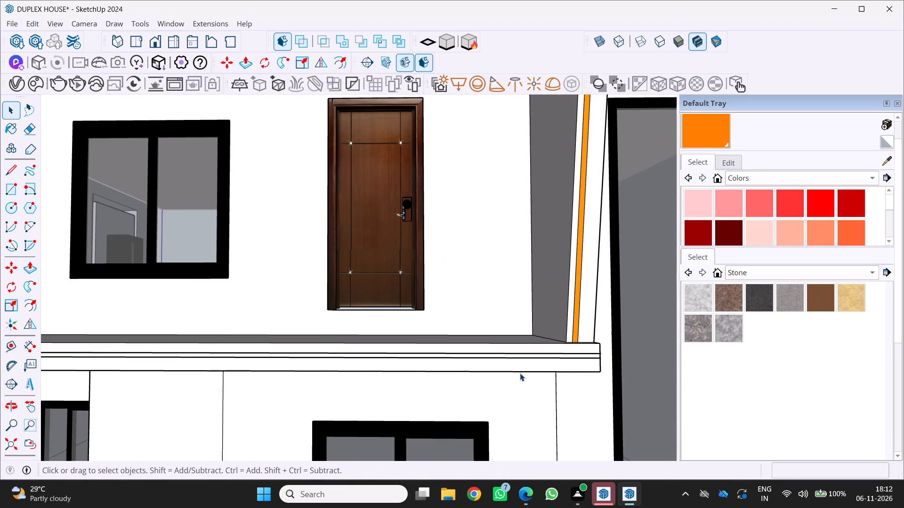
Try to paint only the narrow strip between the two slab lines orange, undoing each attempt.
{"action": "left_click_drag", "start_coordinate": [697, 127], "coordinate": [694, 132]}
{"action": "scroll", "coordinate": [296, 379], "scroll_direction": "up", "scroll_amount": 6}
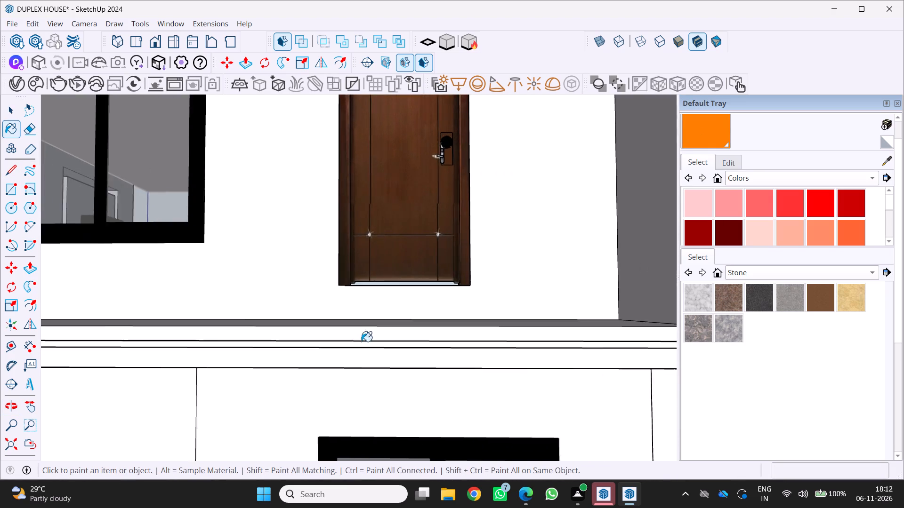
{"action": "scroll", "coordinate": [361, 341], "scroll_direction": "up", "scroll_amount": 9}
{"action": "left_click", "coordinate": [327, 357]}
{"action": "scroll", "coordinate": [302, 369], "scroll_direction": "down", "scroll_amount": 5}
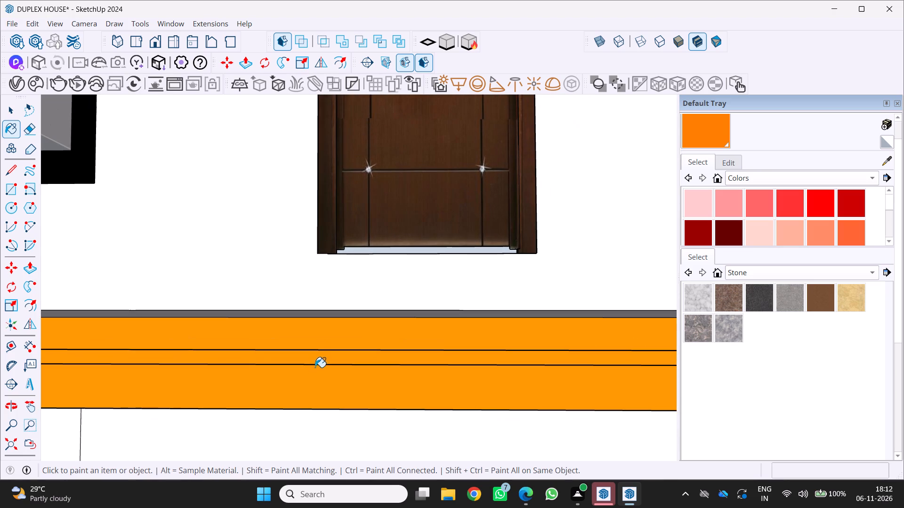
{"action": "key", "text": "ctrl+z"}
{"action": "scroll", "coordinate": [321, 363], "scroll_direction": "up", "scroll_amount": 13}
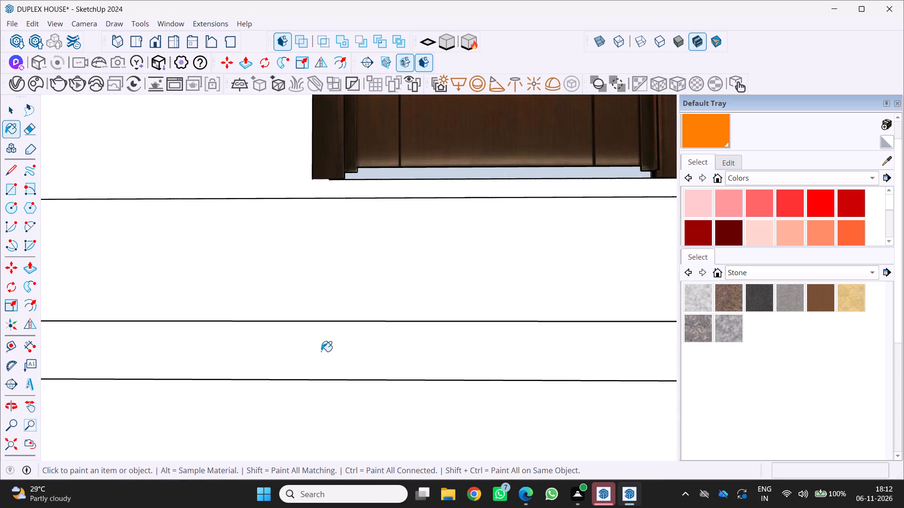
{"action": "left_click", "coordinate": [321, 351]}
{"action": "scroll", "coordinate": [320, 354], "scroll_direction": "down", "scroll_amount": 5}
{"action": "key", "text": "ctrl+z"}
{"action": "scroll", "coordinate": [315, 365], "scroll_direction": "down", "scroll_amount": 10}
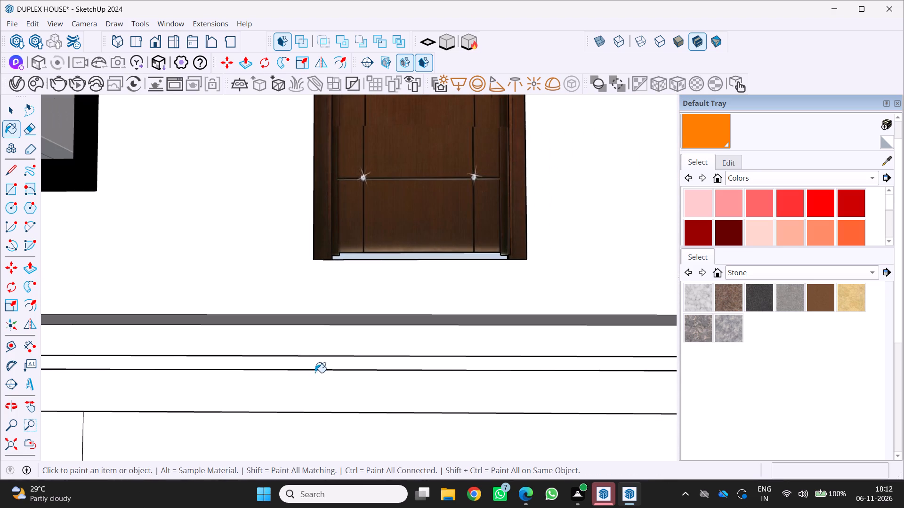
Select the strip between the two slab lines and its connected geometry to check whether it is a separate face.
{"action": "key", "text": "space"}
{"action": "left_click", "coordinate": [330, 361]}
{"action": "triple_click", "coordinate": [329, 364]}
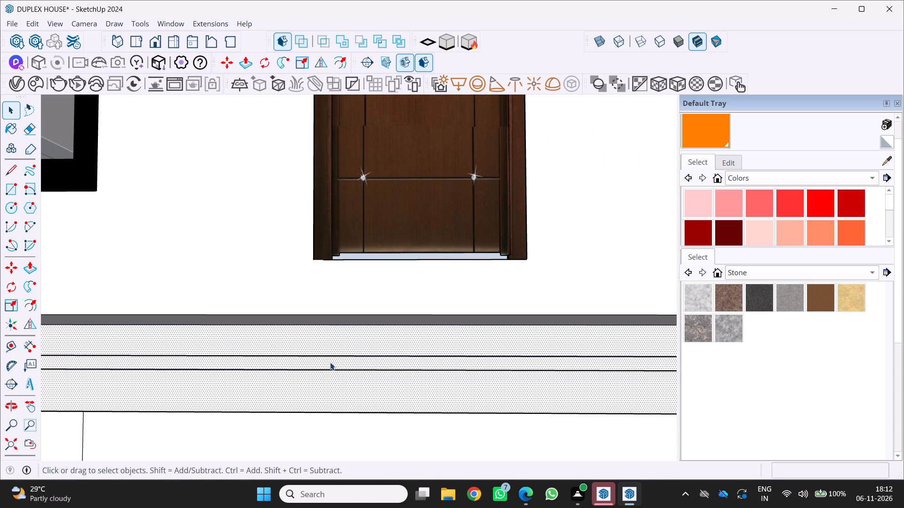
{"action": "left_click", "coordinate": [330, 362]}
{"action": "triple_click", "coordinate": [330, 361]}
{"action": "triple_click", "coordinate": [330, 361]}
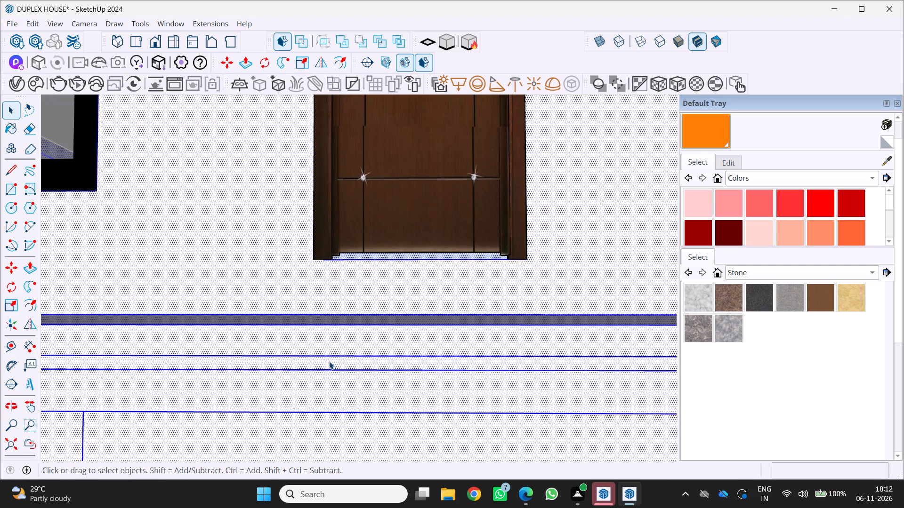
{"action": "triple_click", "coordinate": [324, 362]}
{"action": "left_click", "coordinate": [324, 362]}
{"action": "key", "text": "space"}
{"action": "left_click", "coordinate": [324, 362]}
{"action": "key", "text": "space"}
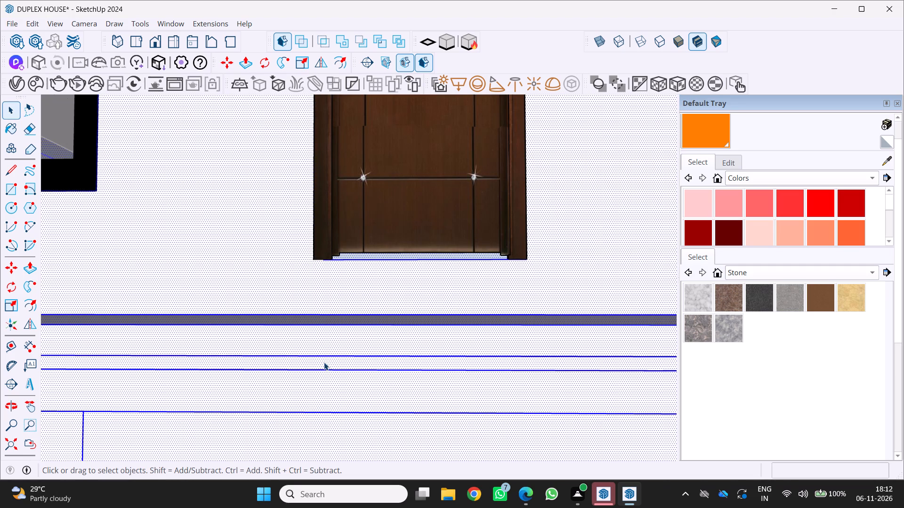
{"action": "double_click", "coordinate": [324, 362]}
{"action": "key", "text": "space"}
{"action": "triple_click", "coordinate": [323, 362]}
Examine the extent of the connected selection across the facade, and clear the selection.
{"action": "scroll", "coordinate": [320, 361], "scroll_direction": "down", "scroll_amount": 6}
{"action": "middle_click", "coordinate": [320, 362]}
{"action": "middle_click_drag", "start_coordinate": [320, 363], "coordinate": [393, 365]}
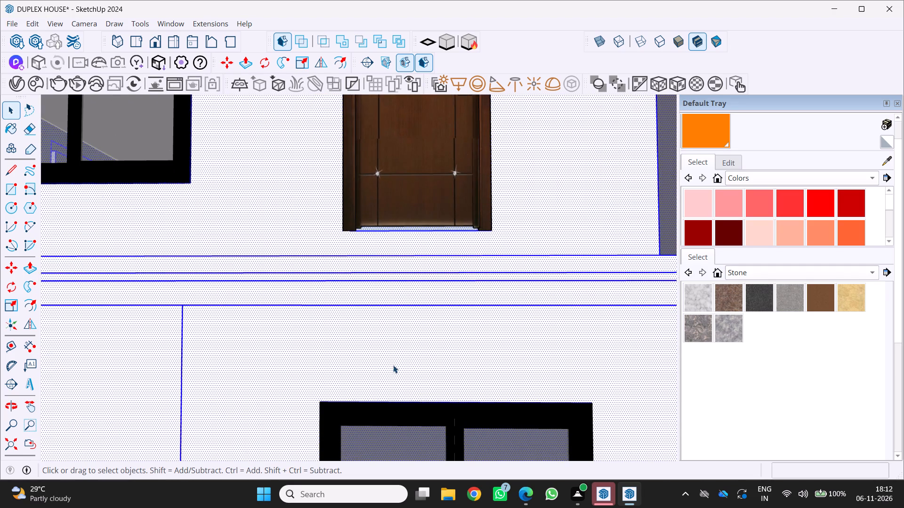
{"action": "middle_click_drag", "start_coordinate": [393, 365], "coordinate": [394, 365]}
{"action": "scroll", "coordinate": [394, 365], "scroll_direction": "down", "scroll_amount": 9}
{"action": "scroll", "coordinate": [135, 343], "scroll_direction": "up", "scroll_amount": 6}
{"action": "middle_click_drag", "start_coordinate": [58, 345], "coordinate": [179, 342]}
{"action": "scroll", "coordinate": [298, 296], "scroll_direction": "down", "scroll_amount": 3}
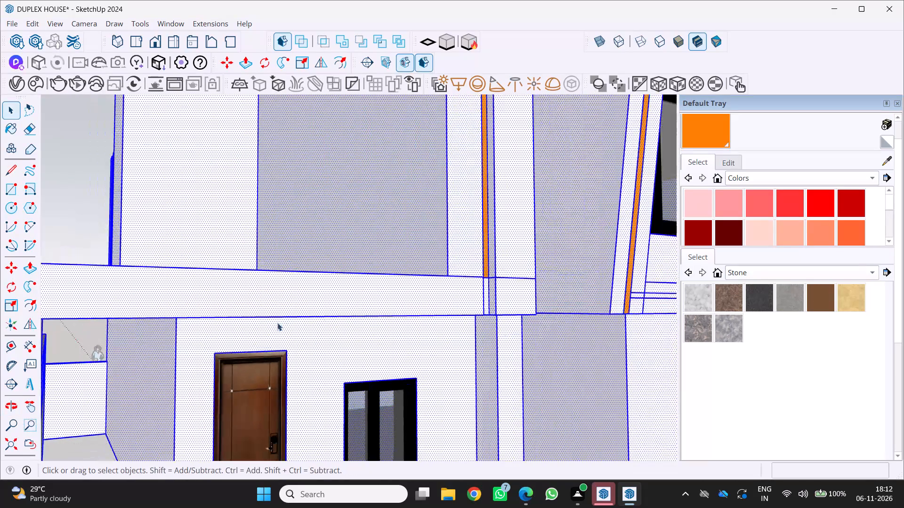
{"action": "scroll", "coordinate": [277, 323], "scroll_direction": "down", "scroll_amount": 8}
{"action": "middle_click_drag", "start_coordinate": [452, 308], "coordinate": [281, 336]}
{"action": "key", "text": "space"}
{"action": "scroll", "coordinate": [326, 291], "scroll_direction": "down", "scroll_amount": 5}
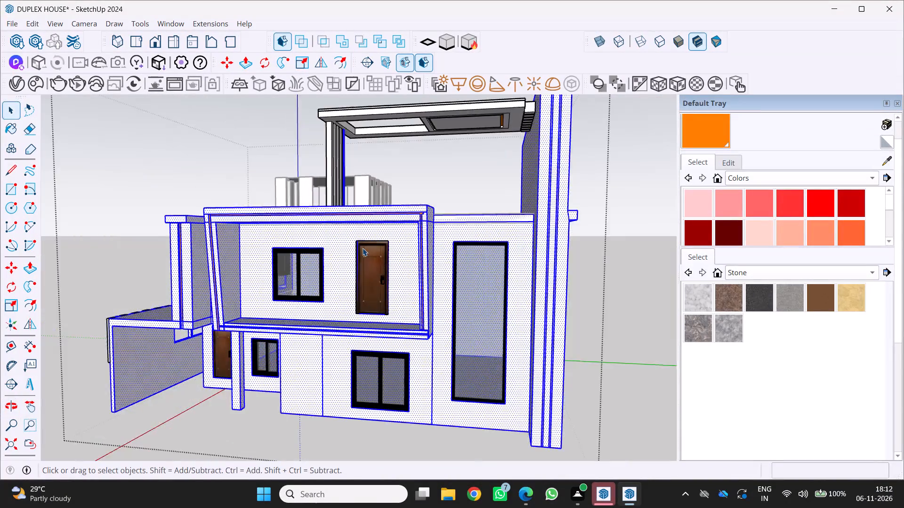
{"action": "scroll", "coordinate": [363, 248], "scroll_direction": "down", "scroll_amount": 4}
{"action": "key", "text": "space"}
{"action": "left_click_drag", "start_coordinate": [219, 387], "coordinate": [224, 377]}
Select the narrow strip on the balcony slab's front again to check which area belongs to its face.
{"action": "scroll", "coordinate": [325, 315], "scroll_direction": "up", "scroll_amount": 15}
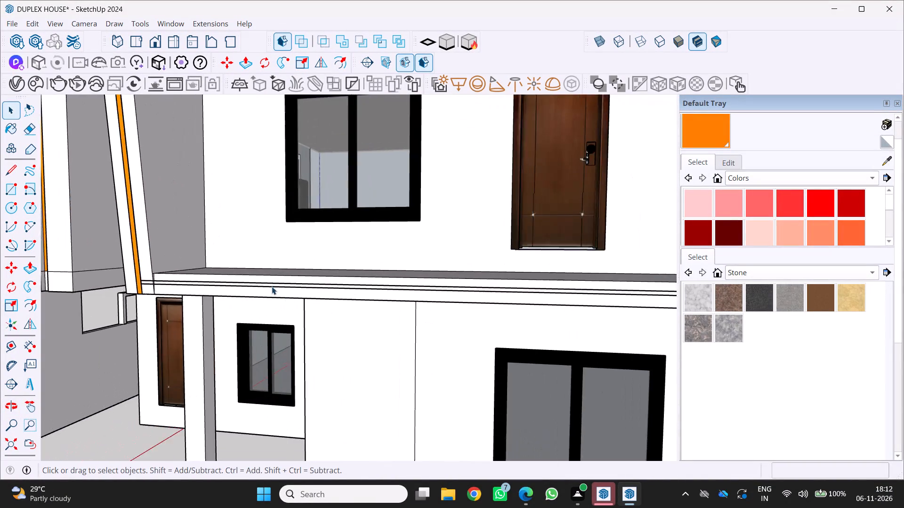
{"action": "scroll", "coordinate": [272, 286], "scroll_direction": "up", "scroll_amount": 7}
{"action": "left_click", "coordinate": [274, 279]}
{"action": "left_click", "coordinate": [274, 282]}
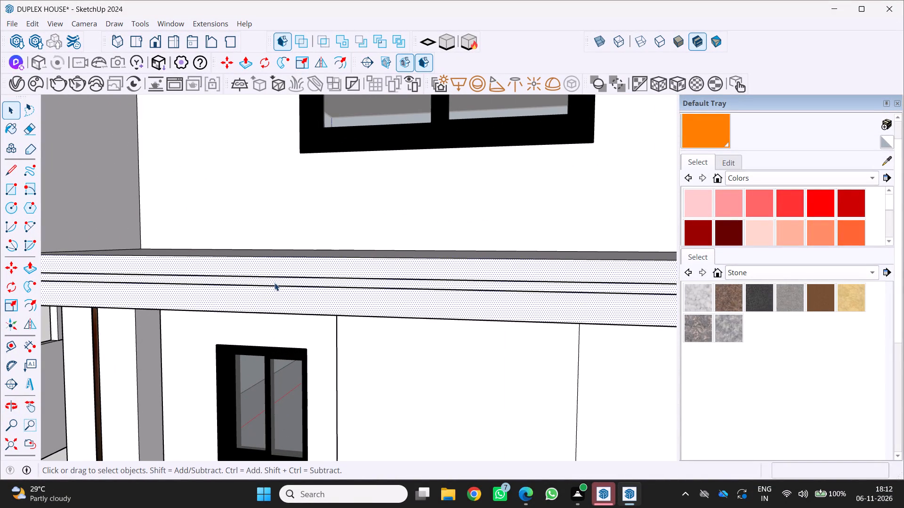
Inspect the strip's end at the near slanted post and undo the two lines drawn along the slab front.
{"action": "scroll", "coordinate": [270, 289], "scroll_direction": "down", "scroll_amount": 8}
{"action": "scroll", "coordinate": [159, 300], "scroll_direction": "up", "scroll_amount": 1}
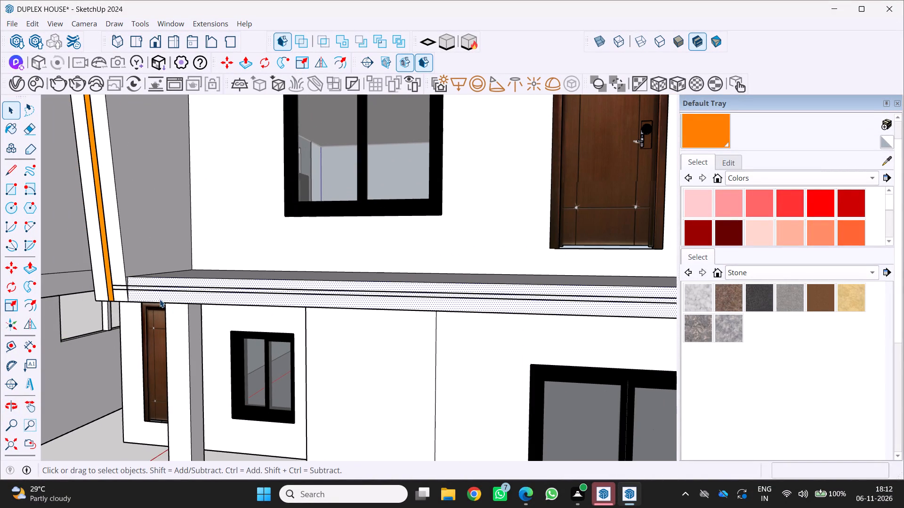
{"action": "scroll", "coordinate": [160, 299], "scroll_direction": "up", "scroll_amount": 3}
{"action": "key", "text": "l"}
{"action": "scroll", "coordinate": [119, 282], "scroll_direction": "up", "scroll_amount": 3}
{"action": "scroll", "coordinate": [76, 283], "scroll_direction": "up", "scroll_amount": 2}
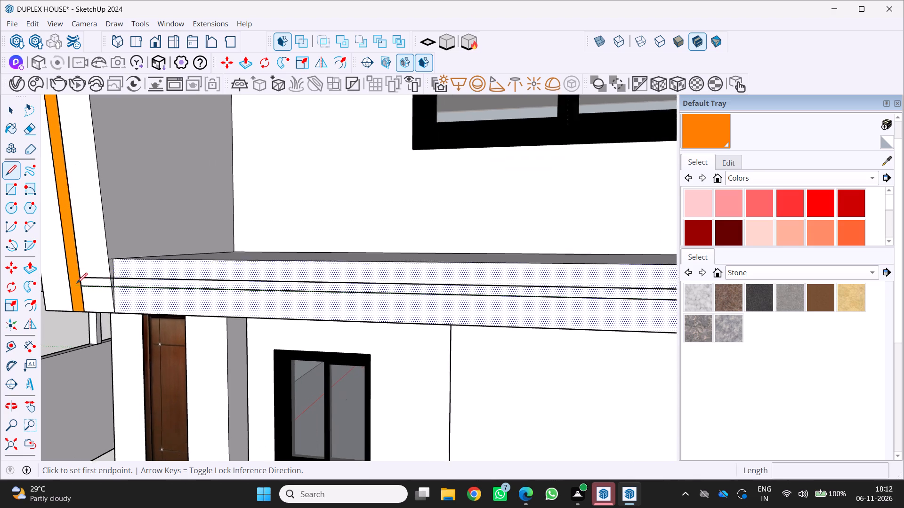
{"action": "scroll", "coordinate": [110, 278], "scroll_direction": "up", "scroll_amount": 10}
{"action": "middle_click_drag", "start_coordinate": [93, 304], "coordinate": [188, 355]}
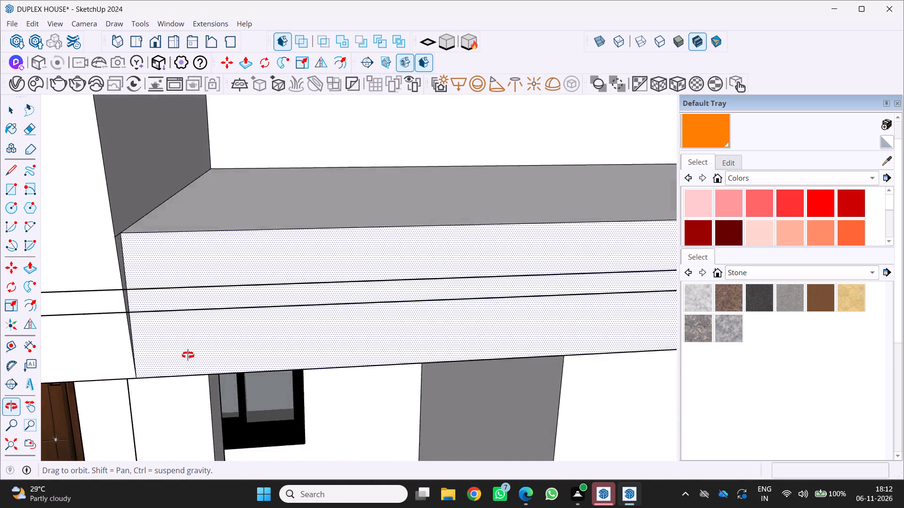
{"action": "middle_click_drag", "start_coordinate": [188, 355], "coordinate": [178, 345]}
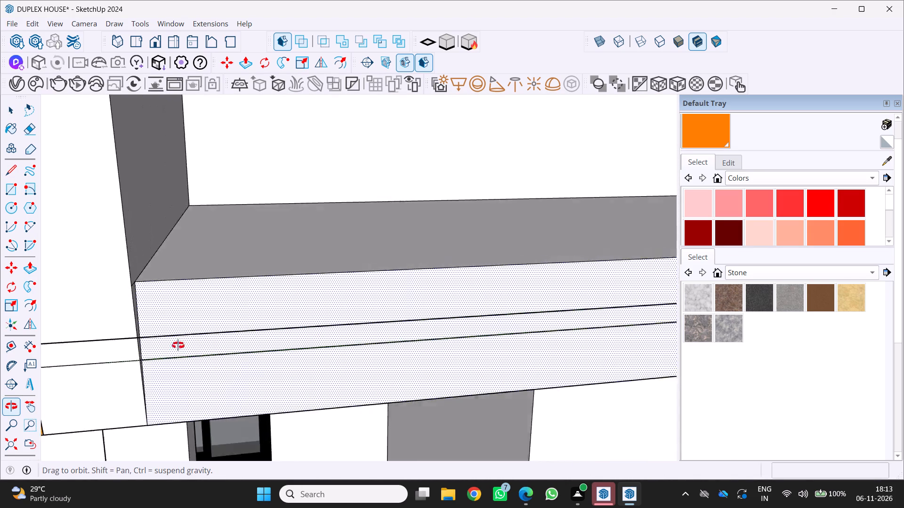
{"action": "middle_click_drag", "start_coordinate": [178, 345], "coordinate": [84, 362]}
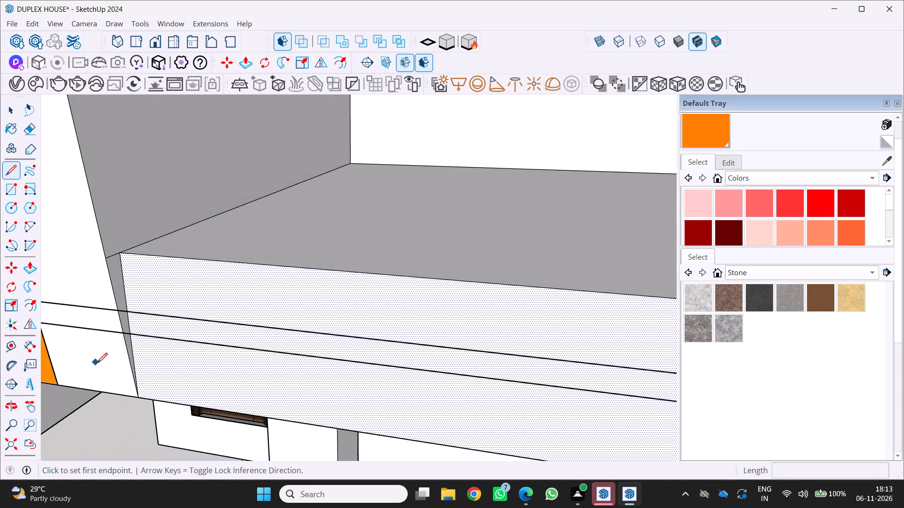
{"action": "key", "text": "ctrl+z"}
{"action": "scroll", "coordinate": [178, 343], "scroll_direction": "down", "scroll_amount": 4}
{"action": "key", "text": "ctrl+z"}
Draw a line about 26 ft long across the slab's front face, from its edge at the near post to the far end edge.
{"action": "scroll", "coordinate": [146, 317], "scroll_direction": "up", "scroll_amount": 3}
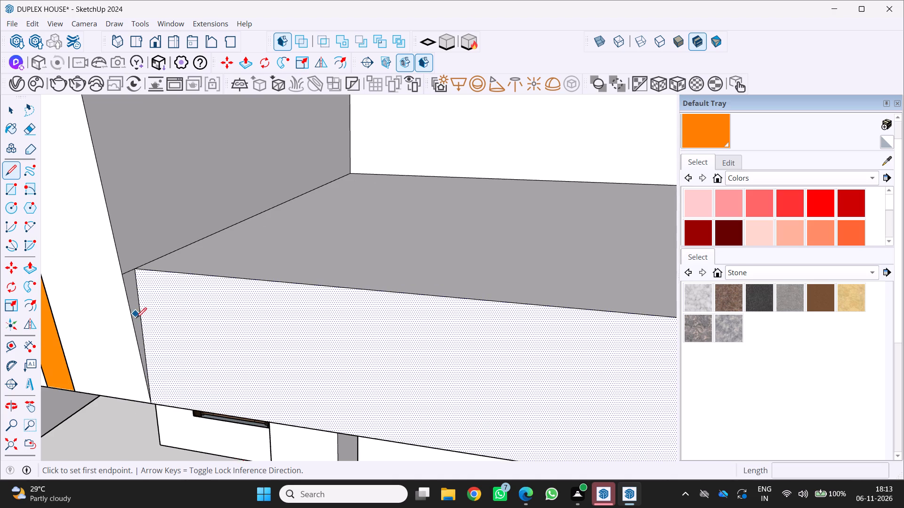
{"action": "left_click", "coordinate": [140, 322]}
{"action": "scroll", "coordinate": [141, 323], "scroll_direction": "down", "scroll_amount": 12}
{"action": "scroll", "coordinate": [196, 332], "scroll_direction": "down", "scroll_amount": 3}
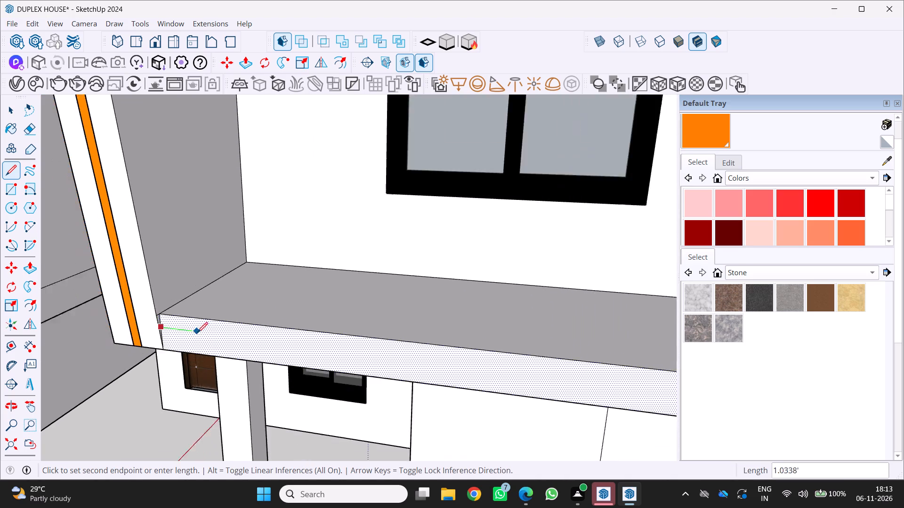
{"action": "scroll", "coordinate": [197, 333], "scroll_direction": "down", "scroll_amount": 13}
{"action": "scroll", "coordinate": [481, 388], "scroll_direction": "up", "scroll_amount": 3}
{"action": "scroll", "coordinate": [597, 377], "scroll_direction": "up", "scroll_amount": 4}
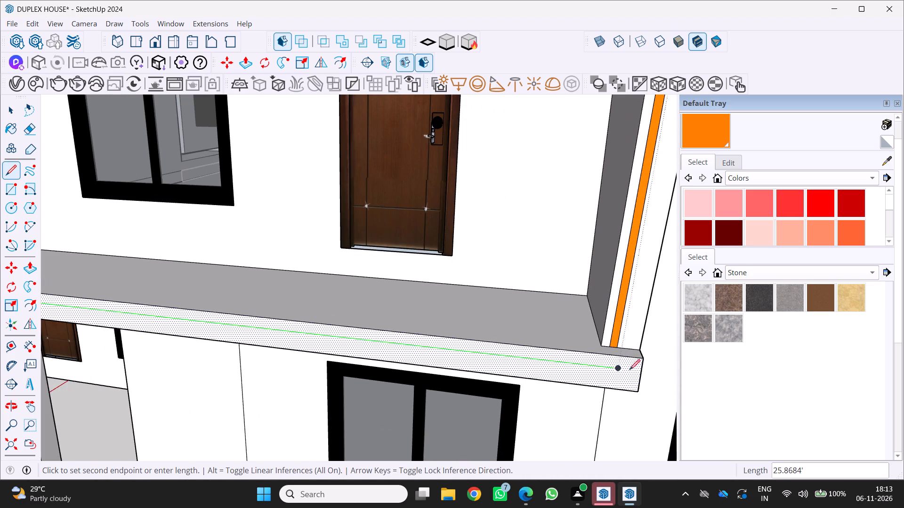
{"action": "left_click", "coordinate": [639, 372]}
Draw a second line about 26 ft long across the balcony slab's front face, just below the first, from the near post to the far end.
{"action": "scroll", "coordinate": [269, 366], "scroll_direction": "down", "scroll_amount": 4}
{"action": "scroll", "coordinate": [86, 302], "scroll_direction": "up", "scroll_amount": 2}
{"action": "scroll", "coordinate": [72, 308], "scroll_direction": "down", "scroll_amount": 5}
{"action": "middle_click_drag", "start_coordinate": [61, 325], "coordinate": [177, 315]}
{"action": "scroll", "coordinate": [177, 315], "scroll_direction": "down", "scroll_amount": 1}
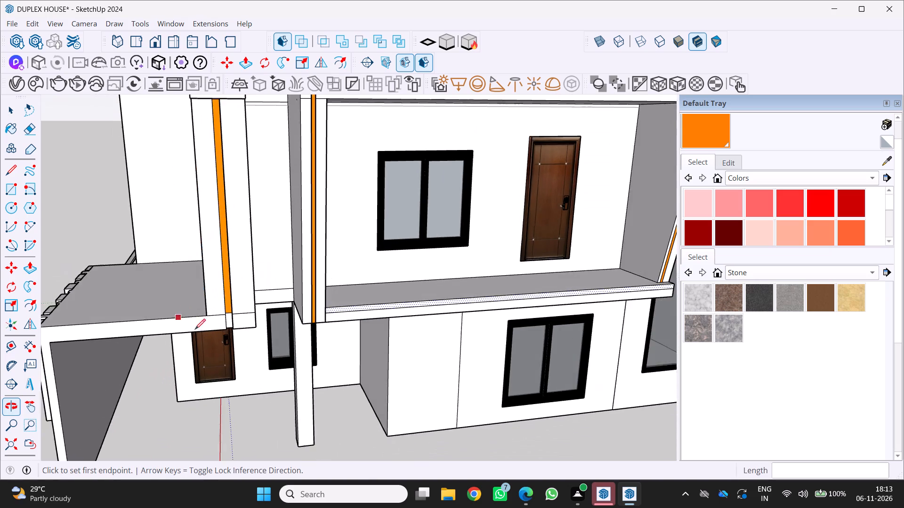
{"action": "scroll", "coordinate": [356, 360], "scroll_direction": "up", "scroll_amount": 5}
{"action": "middle_click_drag", "start_coordinate": [285, 326], "coordinate": [209, 345]}
{"action": "middle_click", "coordinate": [209, 345]}
{"action": "scroll", "coordinate": [105, 337], "scroll_direction": "up", "scroll_amount": 3}
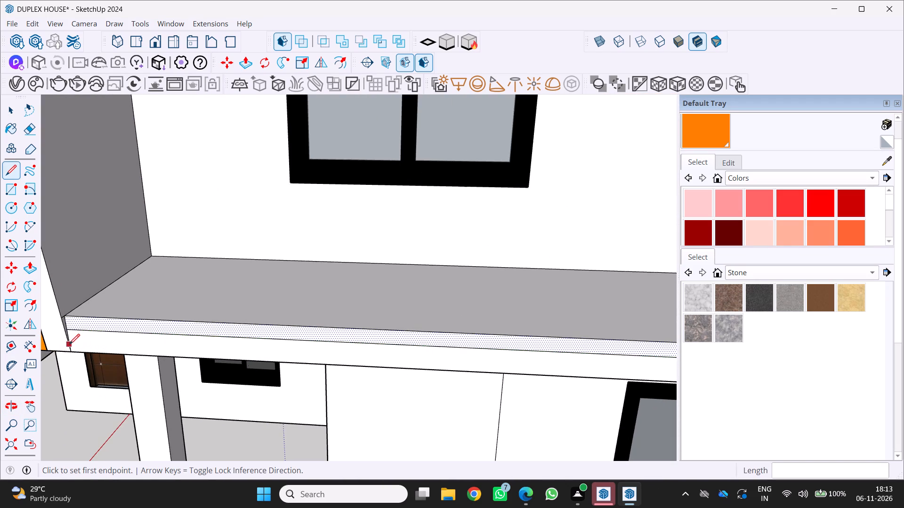
{"action": "scroll", "coordinate": [72, 338], "scroll_direction": "up", "scroll_amount": 7}
{"action": "left_click_drag", "start_coordinate": [68, 334], "coordinate": [73, 335]}
{"action": "scroll", "coordinate": [90, 341], "scroll_direction": "down", "scroll_amount": 20}
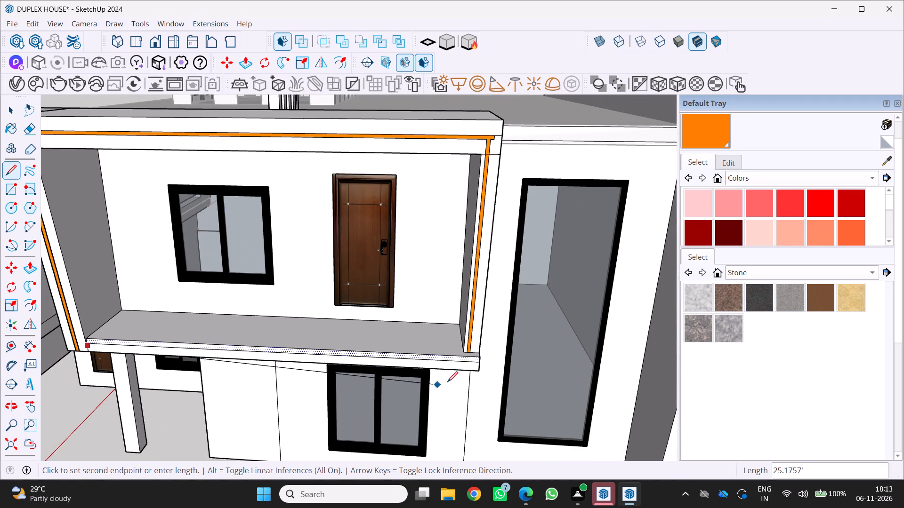
{"action": "scroll", "coordinate": [476, 365], "scroll_direction": "up", "scroll_amount": 10}
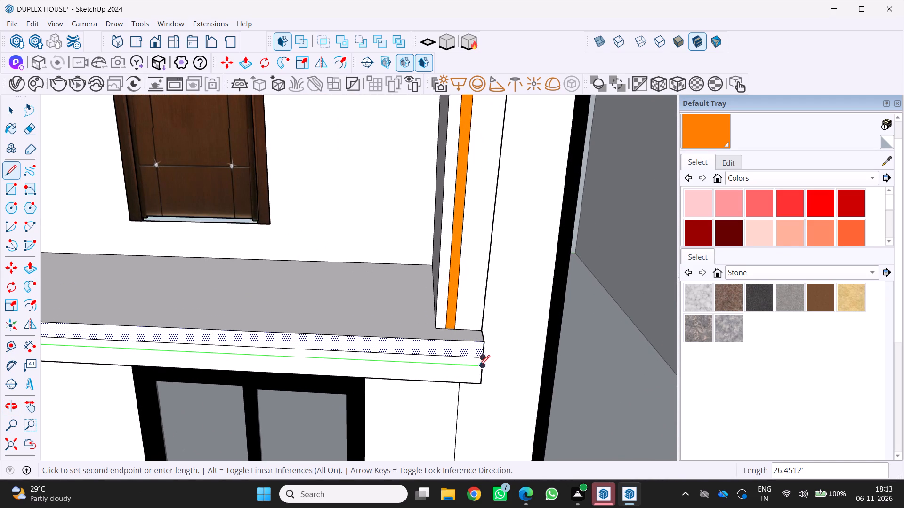
{"action": "left_click", "coordinate": [480, 365]}
Paint the narrow strip between the two lines on the slab's front face with the orange colour.
{"action": "scroll", "coordinate": [490, 362], "scroll_direction": "down", "scroll_amount": 5}
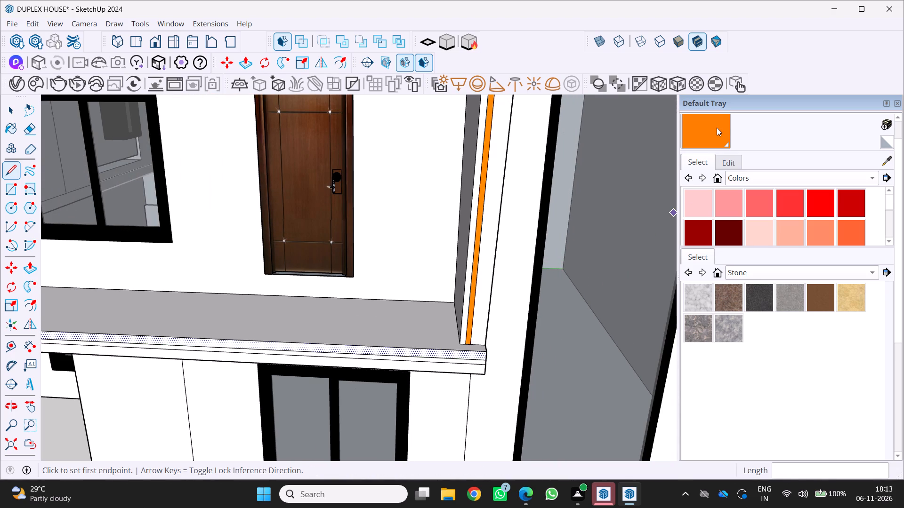
{"action": "left_click", "coordinate": [715, 127]}
{"action": "scroll", "coordinate": [366, 352], "scroll_direction": "up", "scroll_amount": 19}
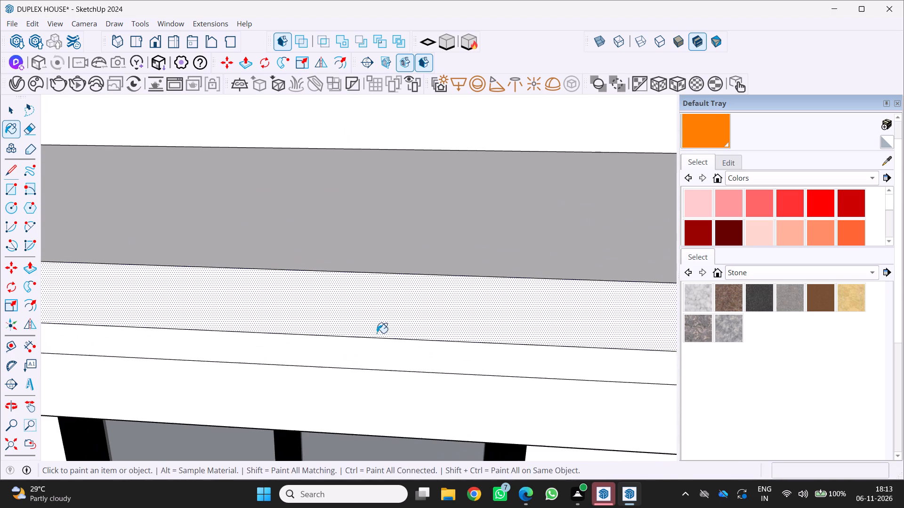
{"action": "left_click", "coordinate": [359, 364]}
Examine the orange strip along the slab's front and where it meets the near slanted post of the balcony frame.
{"action": "scroll", "coordinate": [362, 366], "scroll_direction": "down", "scroll_amount": 19}
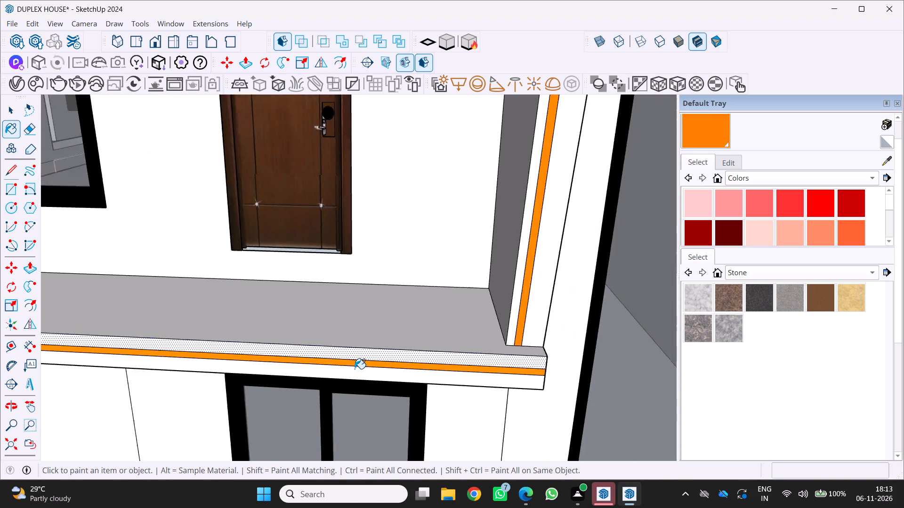
{"action": "scroll", "coordinate": [355, 369], "scroll_direction": "down", "scroll_amount": 19}
{"action": "middle_click", "coordinate": [362, 369]}
{"action": "scroll", "coordinate": [162, 393], "scroll_direction": "up", "scroll_amount": 1}
{"action": "middle_click_drag", "start_coordinate": [162, 393], "coordinate": [276, 366]}
{"action": "scroll", "coordinate": [316, 359], "scroll_direction": "up", "scroll_amount": 5}
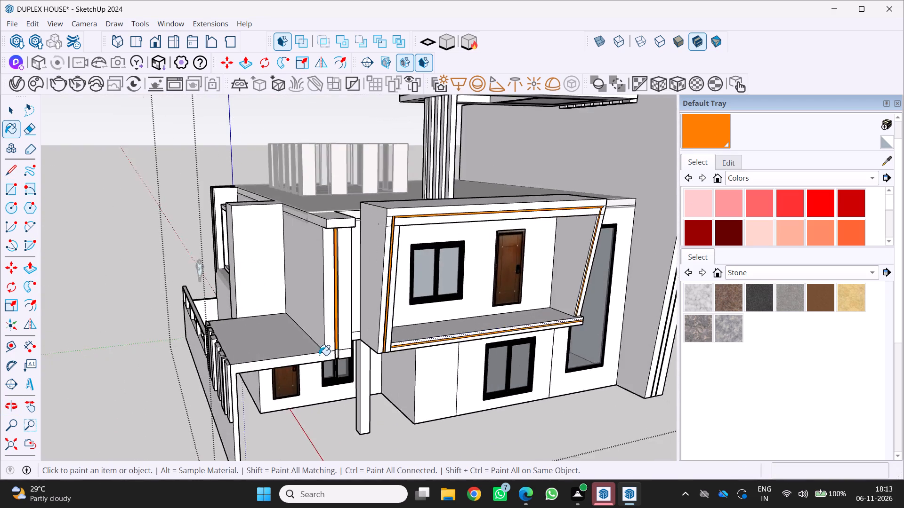
{"action": "scroll", "coordinate": [319, 355], "scroll_direction": "up", "scroll_amount": 16}
{"action": "scroll", "coordinate": [398, 355], "scroll_direction": "down", "scroll_amount": 4}
{"action": "middle_click_drag", "start_coordinate": [390, 346], "coordinate": [378, 338]}
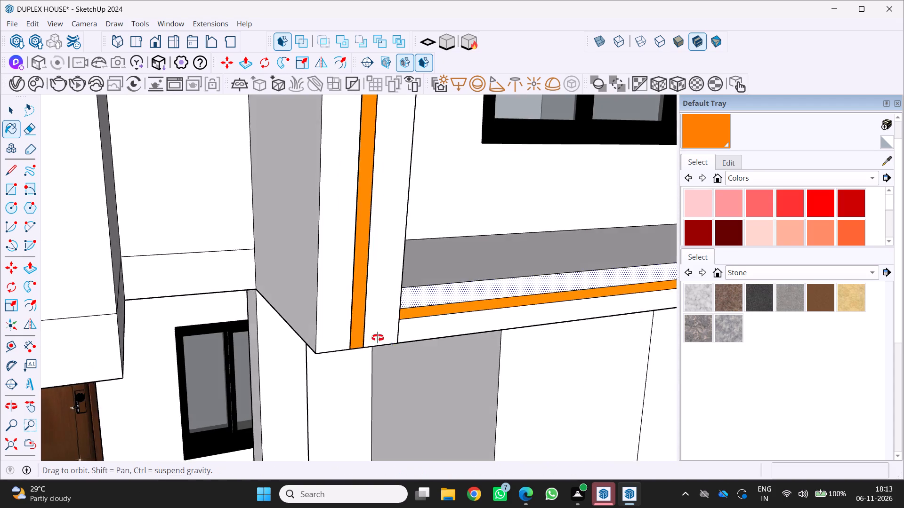
{"action": "middle_click_drag", "start_coordinate": [378, 338], "coordinate": [292, 333]}
{"action": "scroll", "coordinate": [298, 316], "scroll_direction": "down", "scroll_amount": 14}
{"action": "middle_click_drag", "start_coordinate": [217, 357], "coordinate": [213, 321]}
{"action": "scroll", "coordinate": [213, 325], "scroll_direction": "up", "scroll_amount": 1}
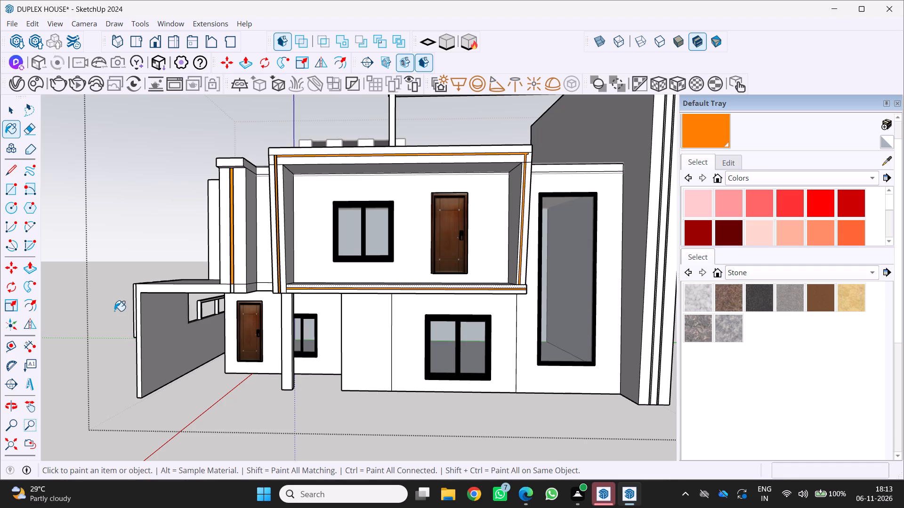
Examine the whole front facade from several angles, from the balcony frame across to the tall side wall.
{"action": "key", "text": "F4"}
{"action": "scroll", "coordinate": [49, 311], "scroll_direction": "down", "scroll_amount": 1}
{"action": "scroll", "coordinate": [106, 316], "scroll_direction": "up", "scroll_amount": 2}
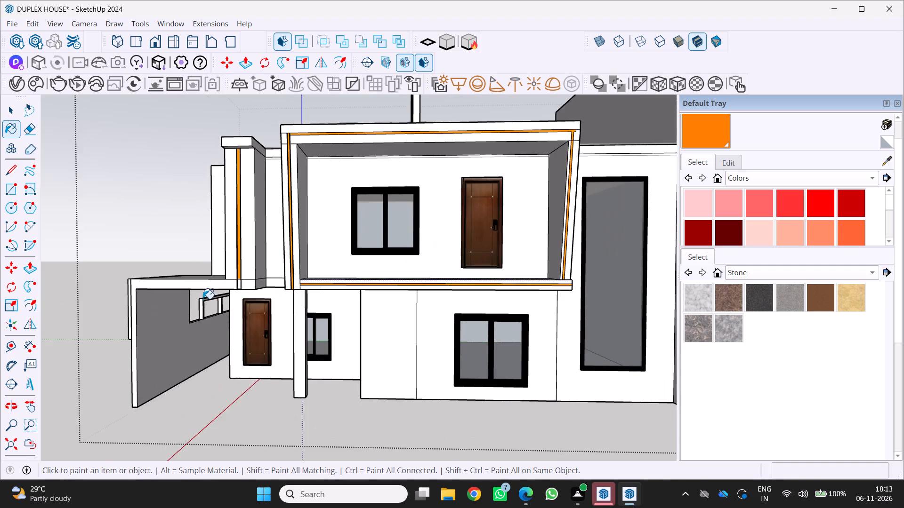
{"action": "middle_click_drag", "start_coordinate": [212, 306], "coordinate": [219, 334]}
{"action": "scroll", "coordinate": [183, 312], "scroll_direction": "down", "scroll_amount": 6}
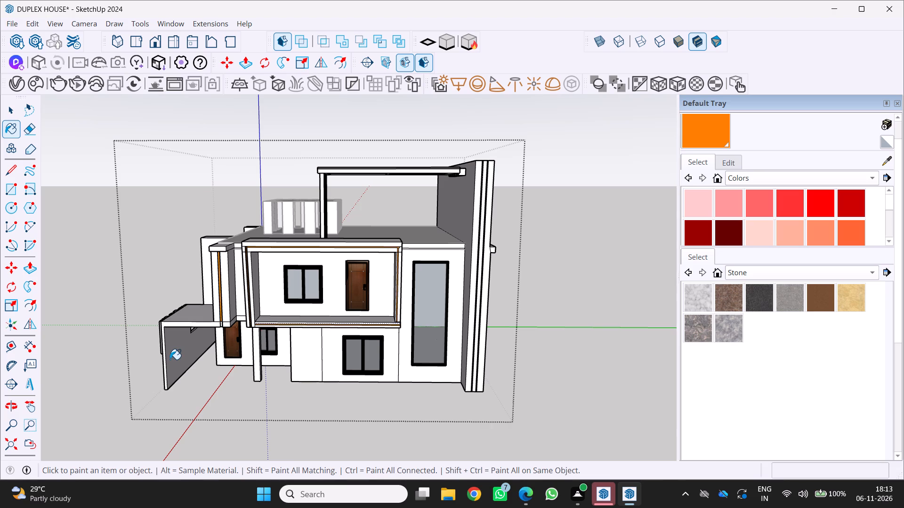
{"action": "scroll", "coordinate": [249, 328], "scroll_direction": "up", "scroll_amount": 2}
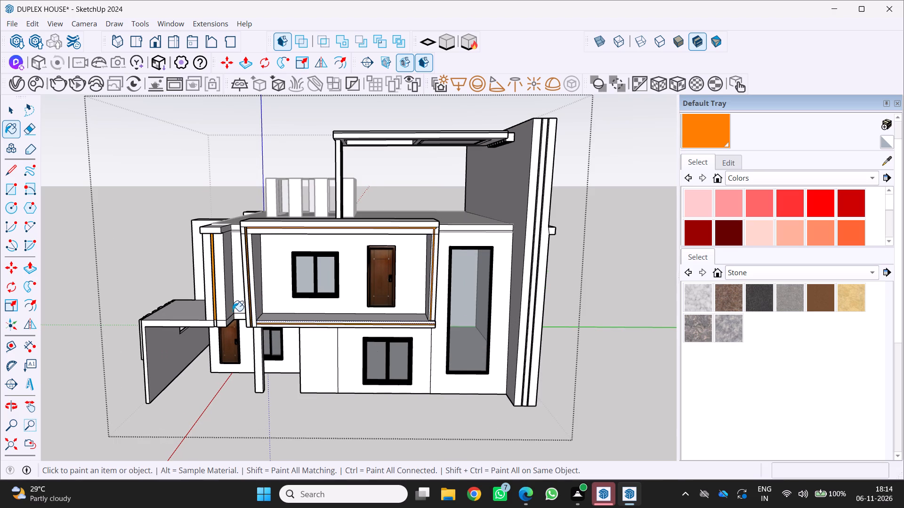
{"action": "scroll", "coordinate": [228, 314], "scroll_direction": "down", "scroll_amount": 3}
{"action": "middle_click", "coordinate": [244, 326]}
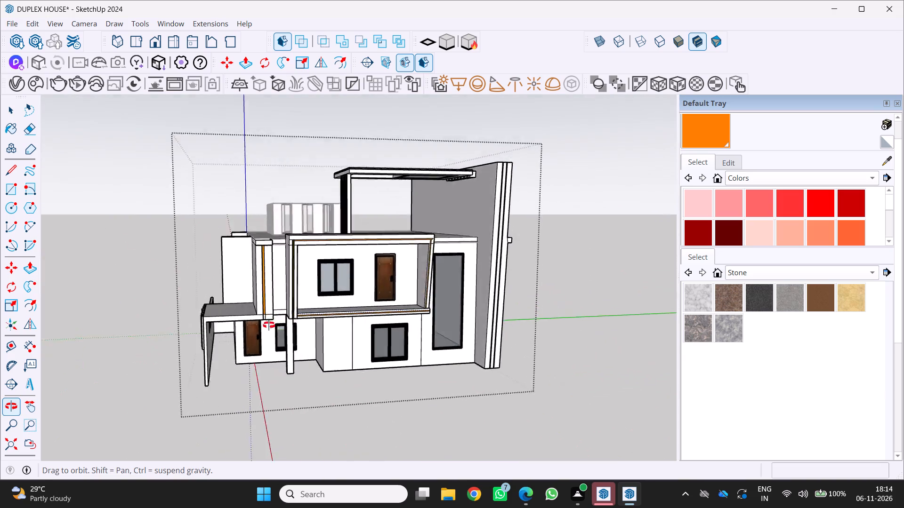
{"action": "scroll", "coordinate": [228, 333], "scroll_direction": "down", "scroll_amount": 4}
{"action": "middle_click_drag", "start_coordinate": [227, 336], "coordinate": [153, 358]}
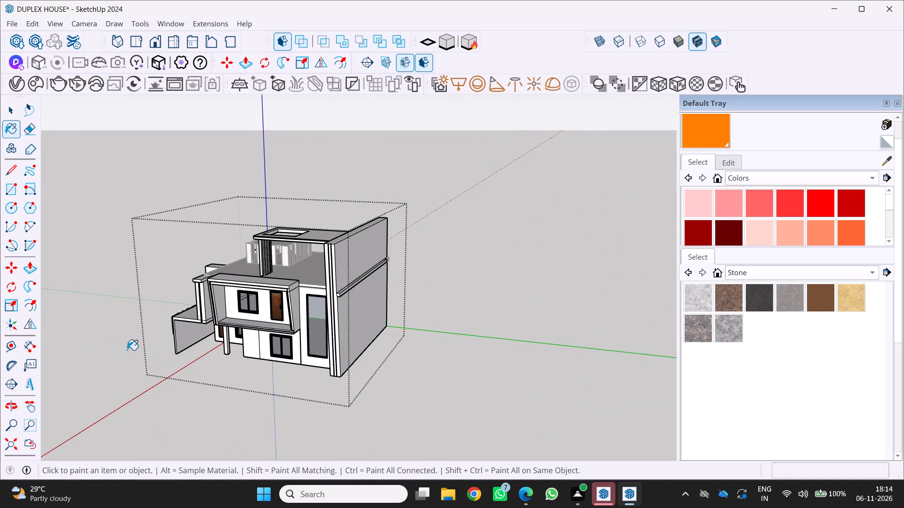
{"action": "scroll", "coordinate": [125, 351], "scroll_direction": "down", "scroll_amount": 1}
{"action": "scroll", "coordinate": [324, 302], "scroll_direction": "up", "scroll_amount": 2}
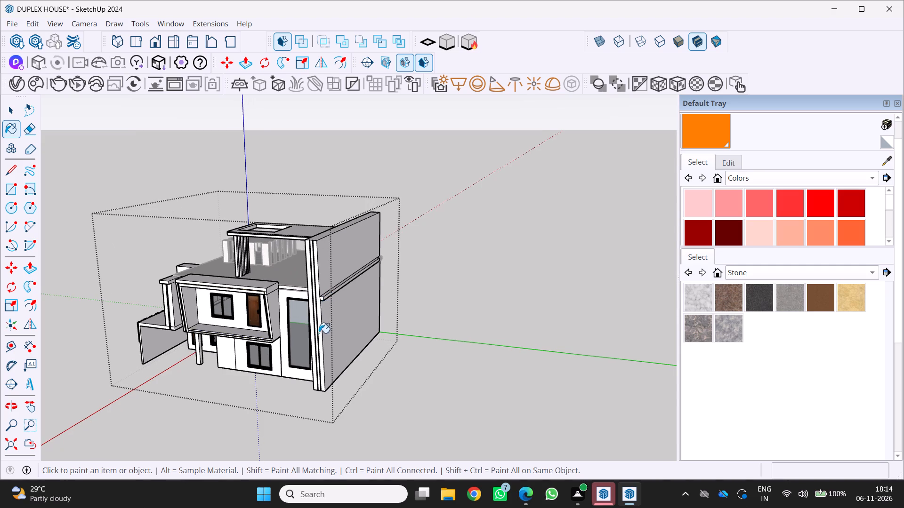
{"action": "scroll", "coordinate": [323, 325], "scroll_direction": "up", "scroll_amount": 7}
{"action": "middle_click_drag", "start_coordinate": [323, 320], "coordinate": [405, 326]}
{"action": "middle_click", "coordinate": [406, 325]}
{"action": "scroll", "coordinate": [407, 321], "scroll_direction": "down", "scroll_amount": 8}
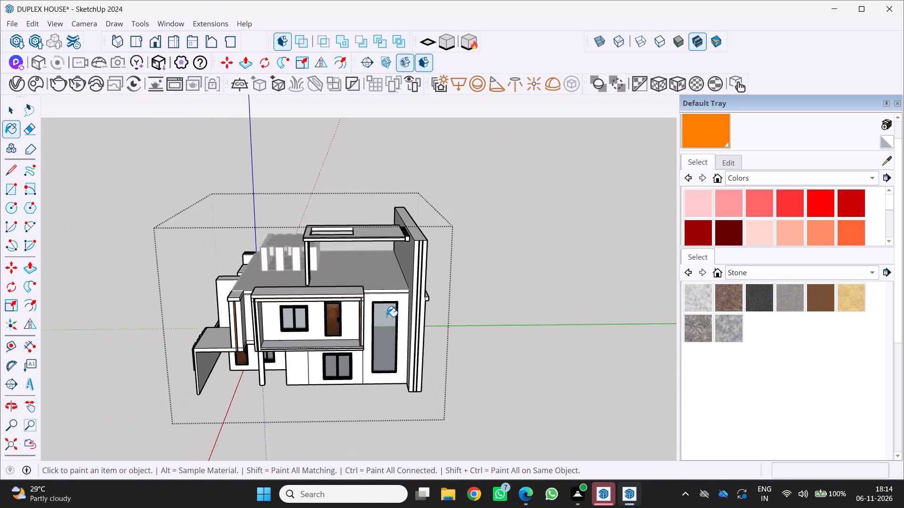
{"action": "scroll", "coordinate": [389, 317], "scroll_direction": "up", "scroll_amount": 5}
{"action": "middle_click_drag", "start_coordinate": [386, 317], "coordinate": [391, 273]}
{"action": "scroll", "coordinate": [423, 291], "scroll_direction": "down", "scroll_amount": 6}
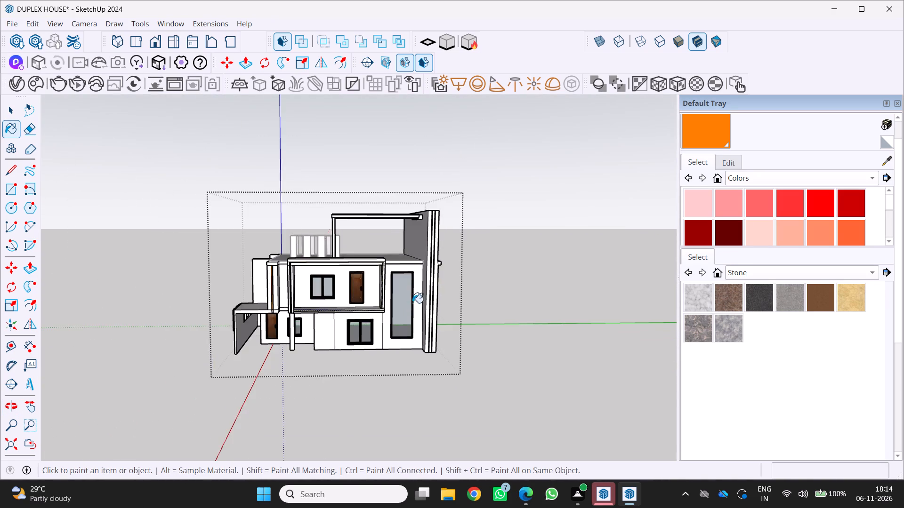
{"action": "scroll", "coordinate": [424, 300], "scroll_direction": "up", "scroll_amount": 3}
{"action": "middle_click_drag", "start_coordinate": [425, 302], "coordinate": [387, 316]}
{"action": "scroll", "coordinate": [437, 280], "scroll_direction": "up", "scroll_amount": 12}
{"action": "middle_click_drag", "start_coordinate": [382, 261], "coordinate": [411, 271]}
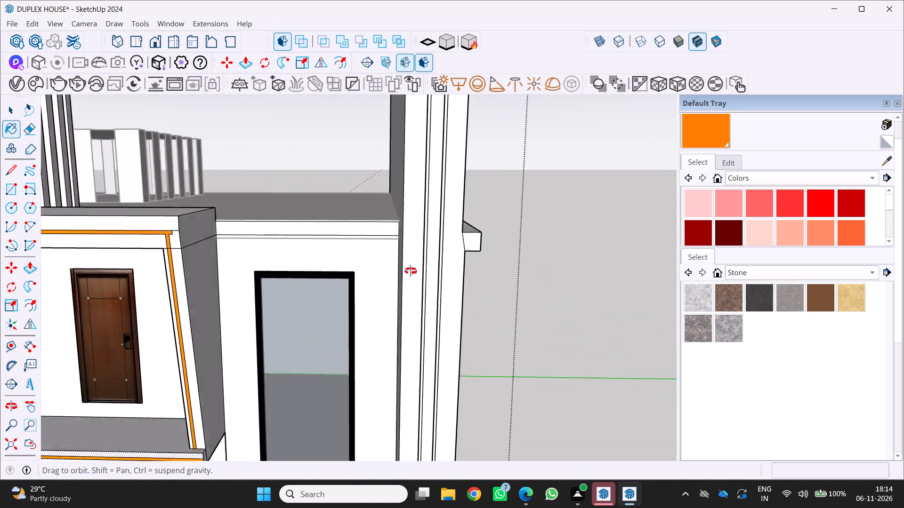
{"action": "middle_click_drag", "start_coordinate": [411, 271], "coordinate": [429, 273]}
{"action": "scroll", "coordinate": [408, 270], "scroll_direction": "down", "scroll_amount": 6}
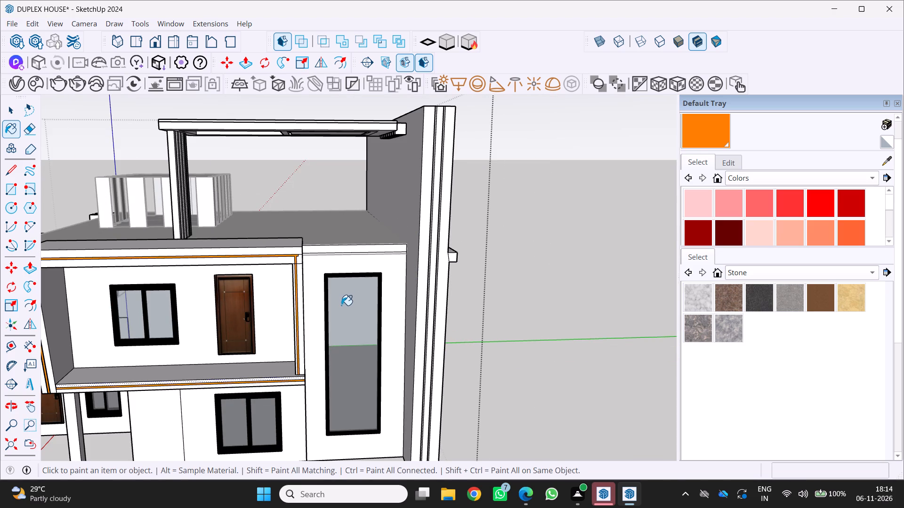
Paint the tall side wall's front edge with the grey speckled Stone material, covering its three vertical bands and the grooves between them.
{"action": "scroll", "coordinate": [776, 295], "scroll_direction": "up", "scroll_amount": 4}
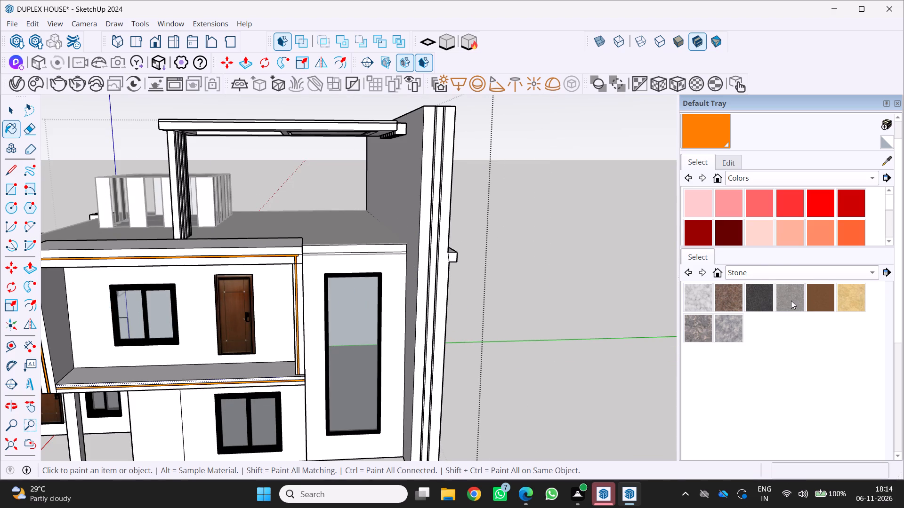
{"action": "left_click", "coordinate": [791, 301]}
{"action": "scroll", "coordinate": [517, 333], "scroll_direction": "up", "scroll_amount": 5}
{"action": "left_click", "coordinate": [422, 323]}
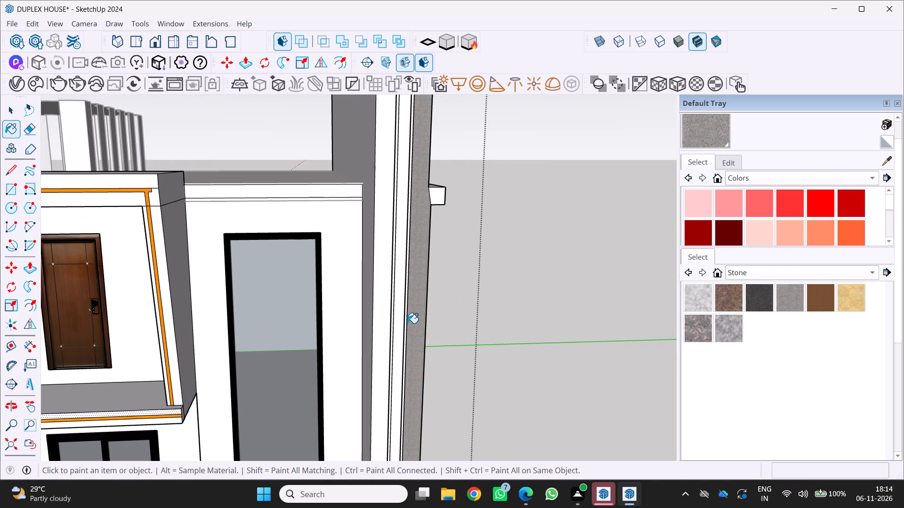
{"action": "left_click", "coordinate": [395, 314]}
{"action": "left_click", "coordinate": [380, 313]}
{"action": "scroll", "coordinate": [382, 313], "scroll_direction": "up", "scroll_amount": 3}
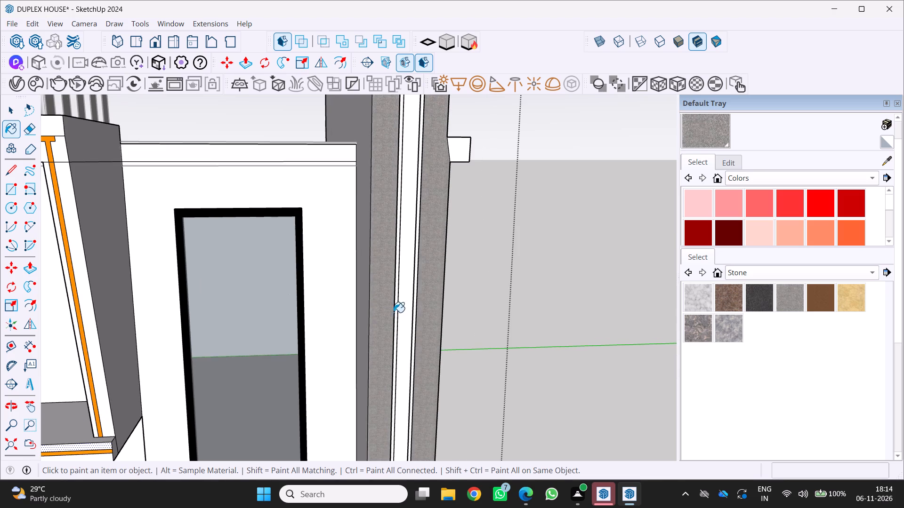
{"action": "left_click", "coordinate": [402, 316]}
{"action": "scroll", "coordinate": [406, 315], "scroll_direction": "up", "scroll_amount": 13}
{"action": "left_click", "coordinate": [429, 292]}
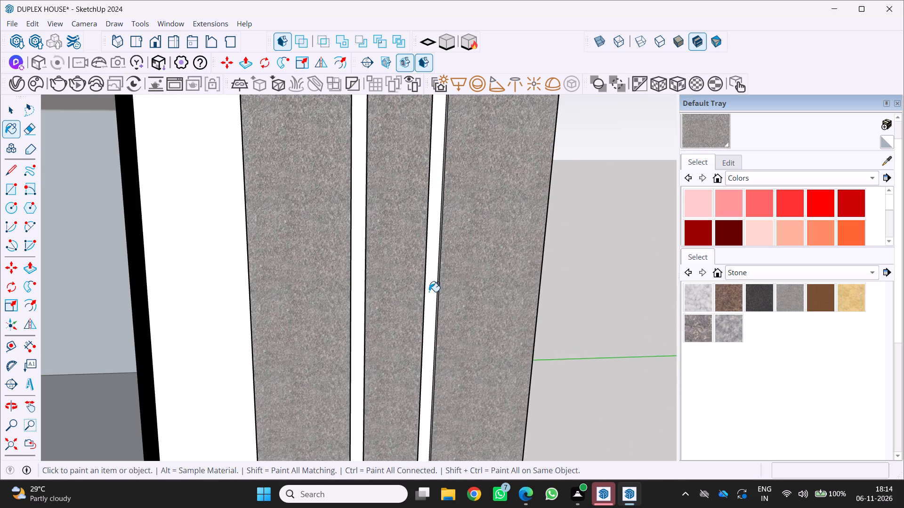
{"action": "left_click", "coordinate": [359, 292]}
Paint the tall side wall's large outer faces above and below the horizontal ledge, plus the ledge, with the same grey Stone material.
{"action": "scroll", "coordinate": [355, 290], "scroll_direction": "down", "scroll_amount": 18}
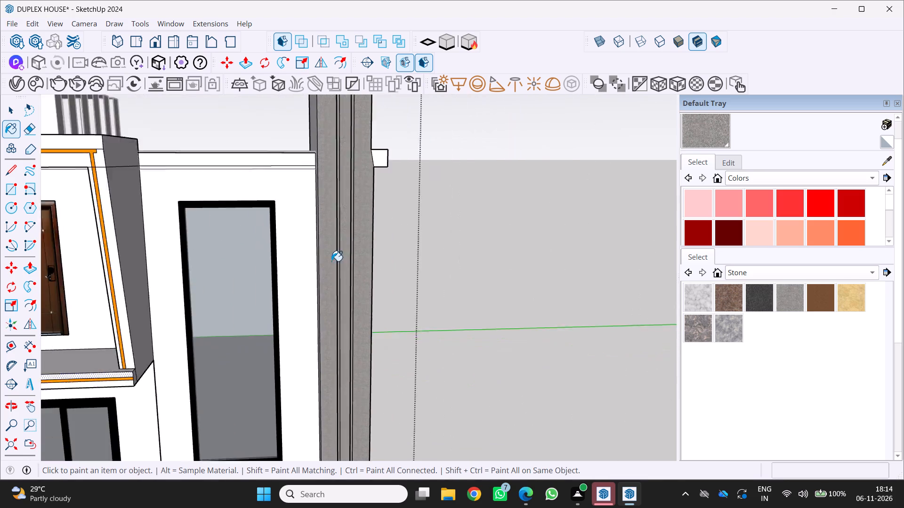
{"action": "scroll", "coordinate": [331, 261], "scroll_direction": "down", "scroll_amount": 17}
{"action": "middle_click_drag", "start_coordinate": [293, 286], "coordinate": [22, 335]}
{"action": "middle_click", "coordinate": [22, 335]}
{"action": "scroll", "coordinate": [111, 321], "scroll_direction": "down", "scroll_amount": 4}
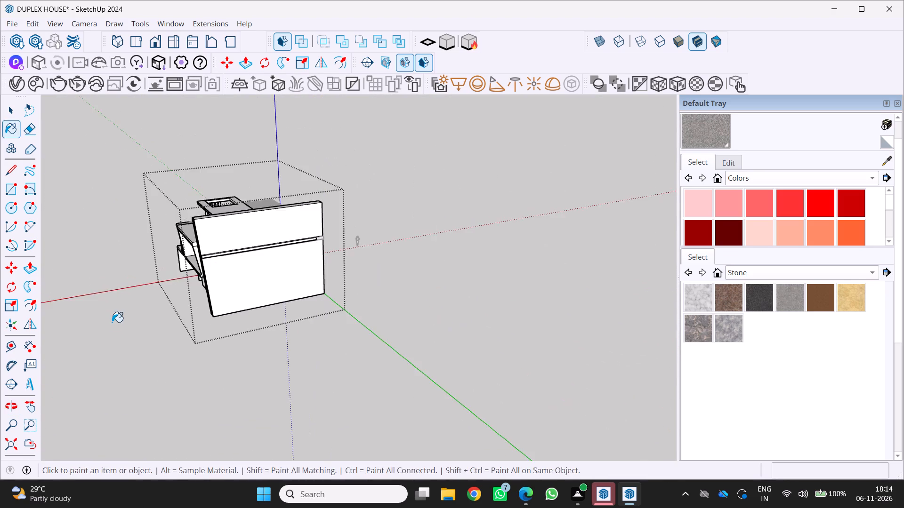
{"action": "middle_click_drag", "start_coordinate": [113, 324], "coordinate": [171, 304]}
{"action": "left_click_drag", "start_coordinate": [256, 232], "coordinate": [252, 269]}
{"action": "left_click_drag", "start_coordinate": [258, 305], "coordinate": [248, 261]}
{"action": "left_click", "coordinate": [238, 221]}
{"action": "scroll", "coordinate": [278, 253], "scroll_direction": "up", "scroll_amount": 6}
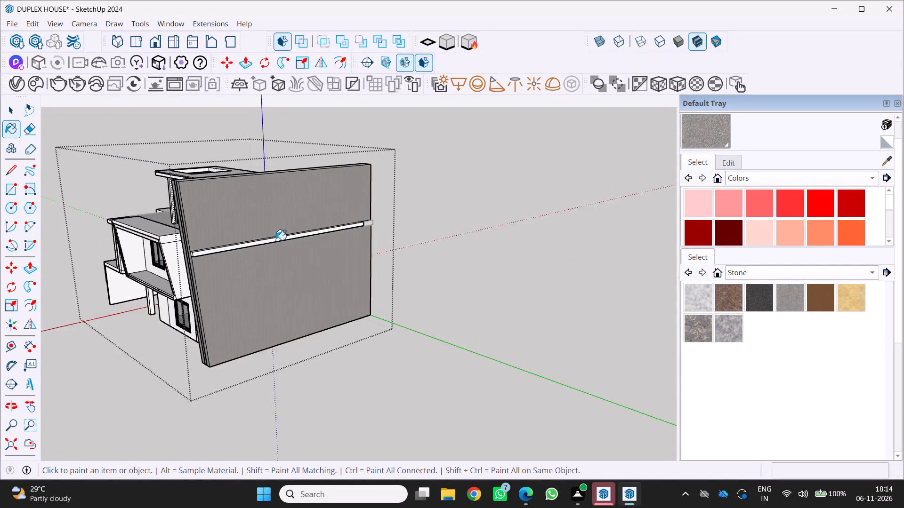
{"action": "scroll", "coordinate": [275, 240], "scroll_direction": "up", "scroll_amount": 3}
{"action": "left_click_drag", "start_coordinate": [258, 248], "coordinate": [225, 250]}
Review the painted side wall and orange strips together from the front of the house.
{"action": "scroll", "coordinate": [128, 288], "scroll_direction": "down", "scroll_amount": 1}
{"action": "middle_click_drag", "start_coordinate": [165, 308], "coordinate": [437, 278]}
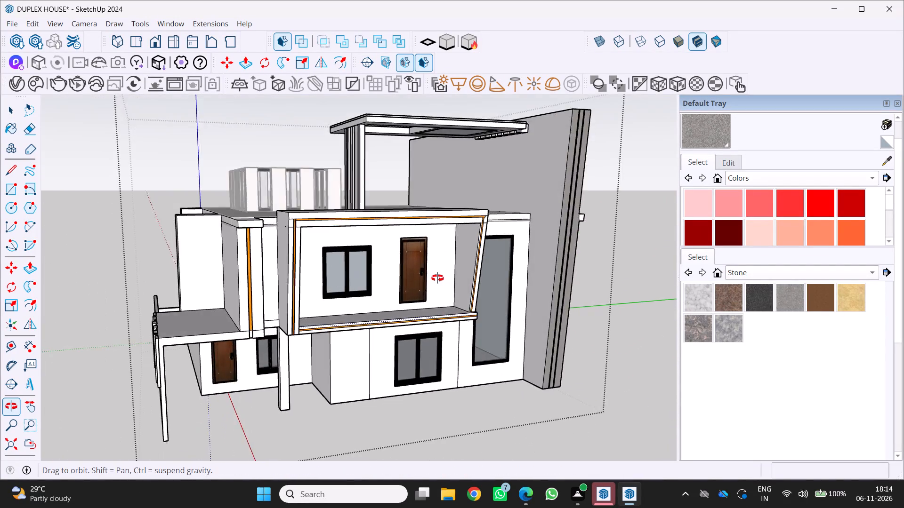
{"action": "middle_click_drag", "start_coordinate": [437, 278], "coordinate": [436, 278]}
{"action": "scroll", "coordinate": [436, 278], "scroll_direction": "down", "scroll_amount": 8}
{"action": "middle_click_drag", "start_coordinate": [361, 321], "coordinate": [273, 274]}
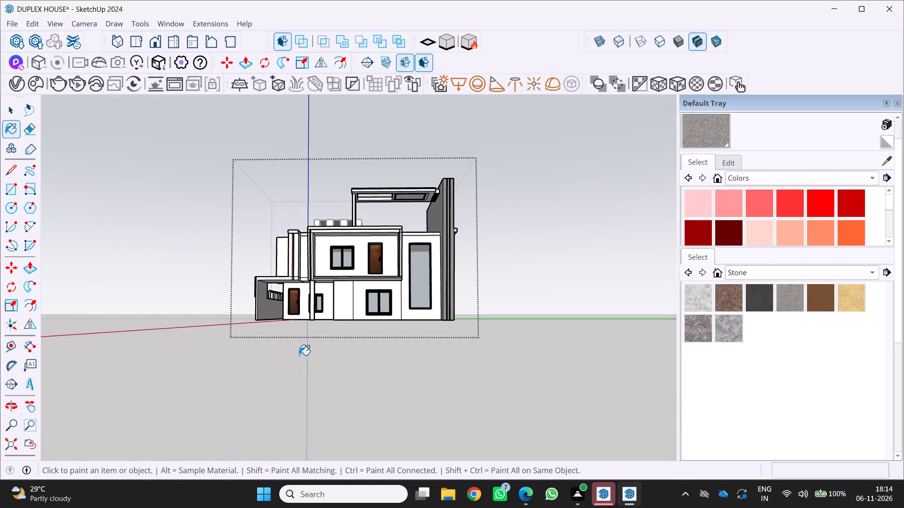
{"action": "scroll", "coordinate": [339, 359], "scroll_direction": "up", "scroll_amount": 4}
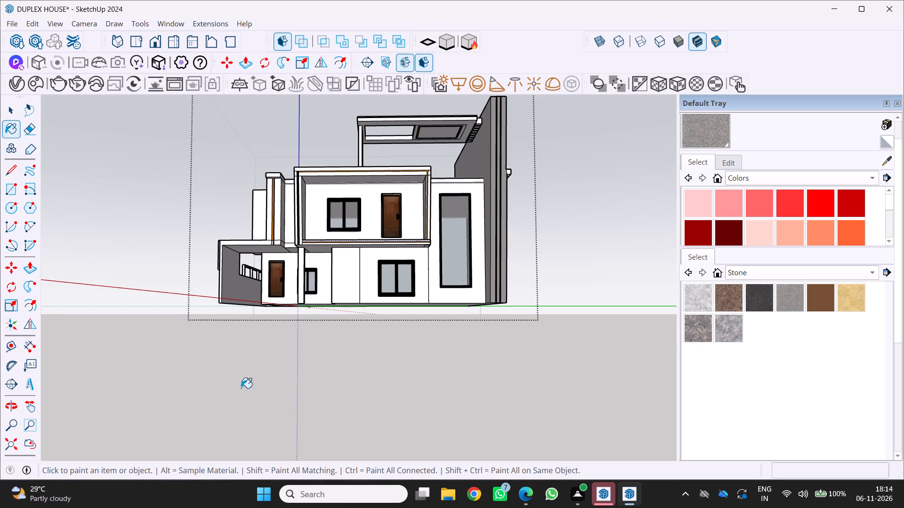
{"action": "scroll", "coordinate": [232, 323], "scroll_direction": "up", "scroll_amount": 5}
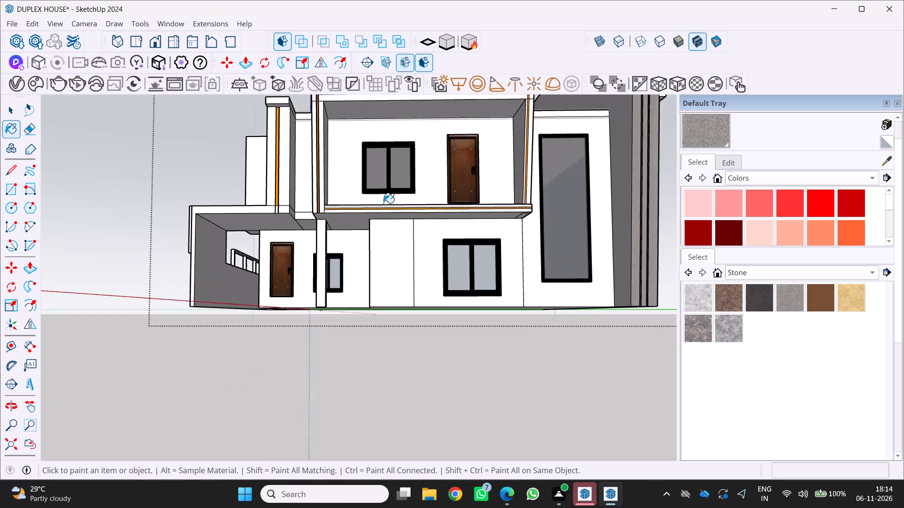
Draw a vertical line from top to bottom of the balcony's back wall, just inside its end near the entrance side.
{"action": "scroll", "coordinate": [383, 203], "scroll_direction": "up", "scroll_amount": 2}
{"action": "middle_click_drag", "start_coordinate": [378, 198], "coordinate": [357, 244]}
{"action": "scroll", "coordinate": [299, 181], "scroll_direction": "up", "scroll_amount": 6}
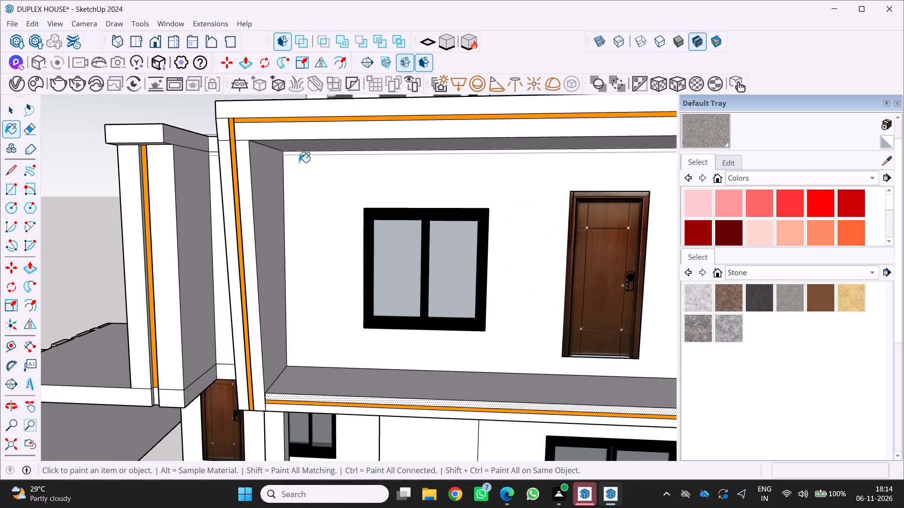
{"action": "key", "text": "l"}
{"action": "scroll", "coordinate": [282, 135], "scroll_direction": "up", "scroll_amount": 10}
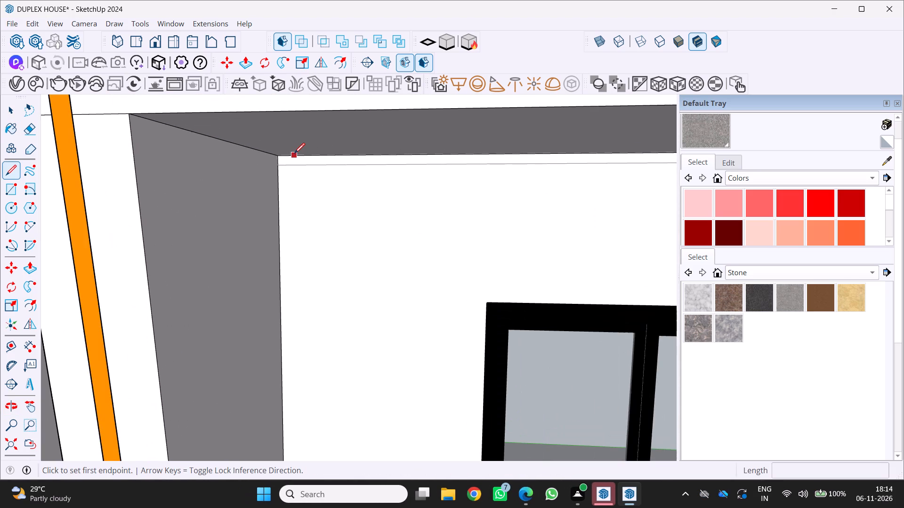
{"action": "left_click", "coordinate": [294, 153]}
{"action": "scroll", "coordinate": [289, 183], "scroll_direction": "down", "scroll_amount": 14}
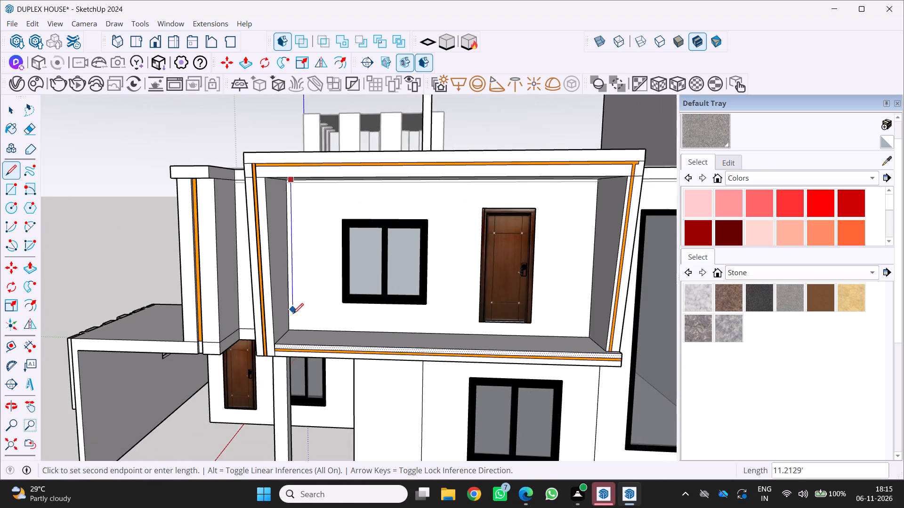
{"action": "scroll", "coordinate": [293, 314], "scroll_direction": "up", "scroll_amount": 8}
{"action": "left_click_drag", "start_coordinate": [286, 344], "coordinate": [292, 342]}
{"action": "key", "text": "space"}
Copy the vertical line about 25.08' along the back wall's floor edge to the wall's opposite corner.
{"action": "left_click", "coordinate": [288, 310]}
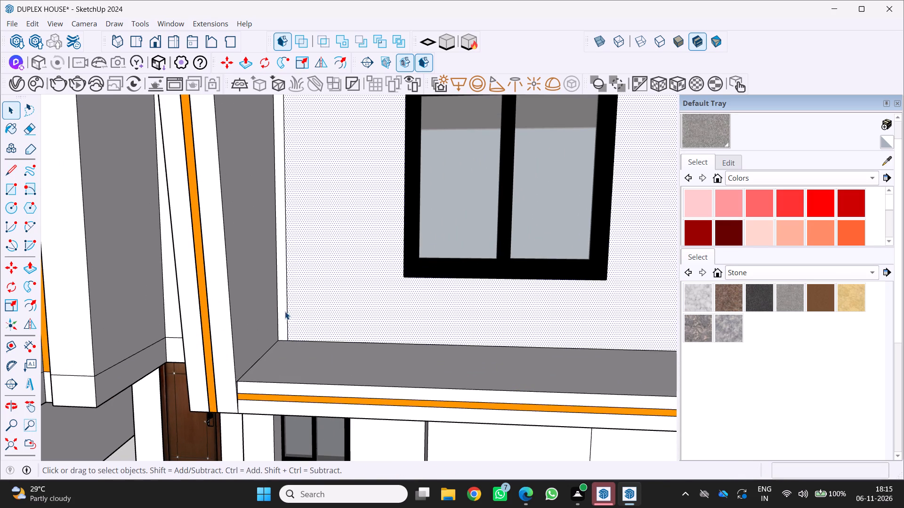
{"action": "left_click", "coordinate": [285, 311]}
{"action": "left_click", "coordinate": [288, 313]}
{"action": "scroll", "coordinate": [280, 314], "scroll_direction": "down", "scroll_amount": 3}
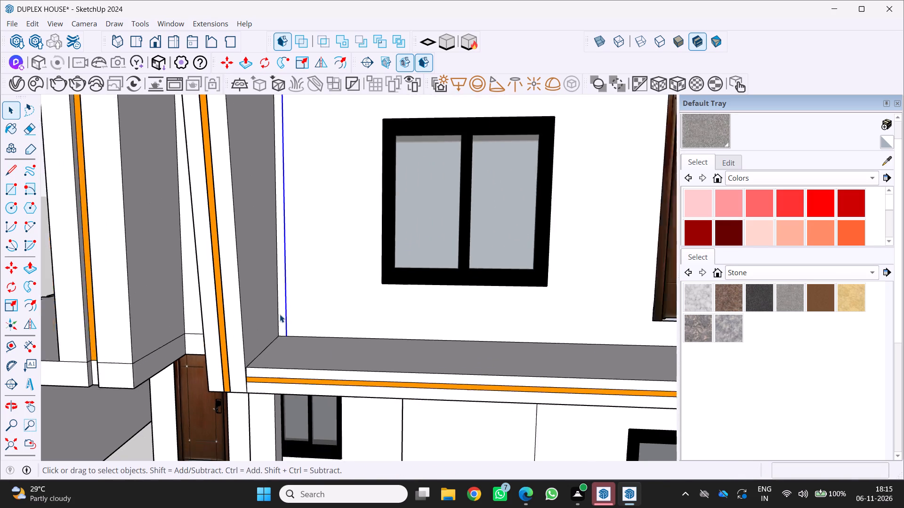
{"action": "scroll", "coordinate": [280, 314], "scroll_direction": "down", "scroll_amount": 2}
{"action": "key", "text": "m"}
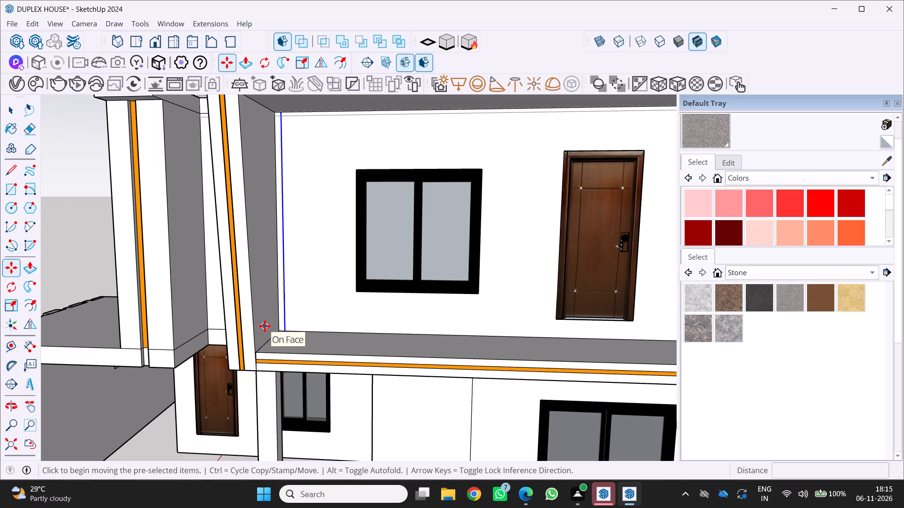
{"action": "scroll", "coordinate": [278, 341], "scroll_direction": "up", "scroll_amount": 4}
{"action": "left_click", "coordinate": [286, 330]}
{"action": "scroll", "coordinate": [287, 327], "scroll_direction": "down", "scroll_amount": 5}
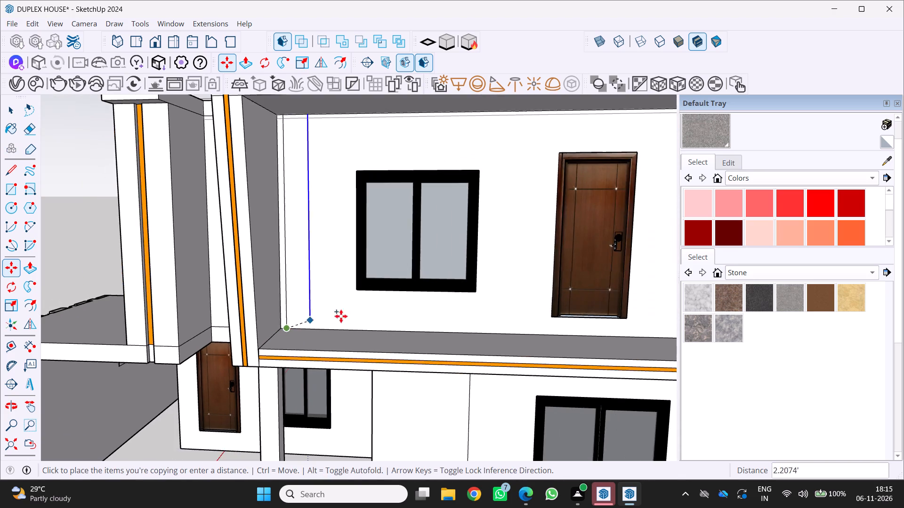
{"action": "scroll", "coordinate": [371, 317], "scroll_direction": "down", "scroll_amount": 6}
{"action": "scroll", "coordinate": [547, 321], "scroll_direction": "up", "scroll_amount": 7}
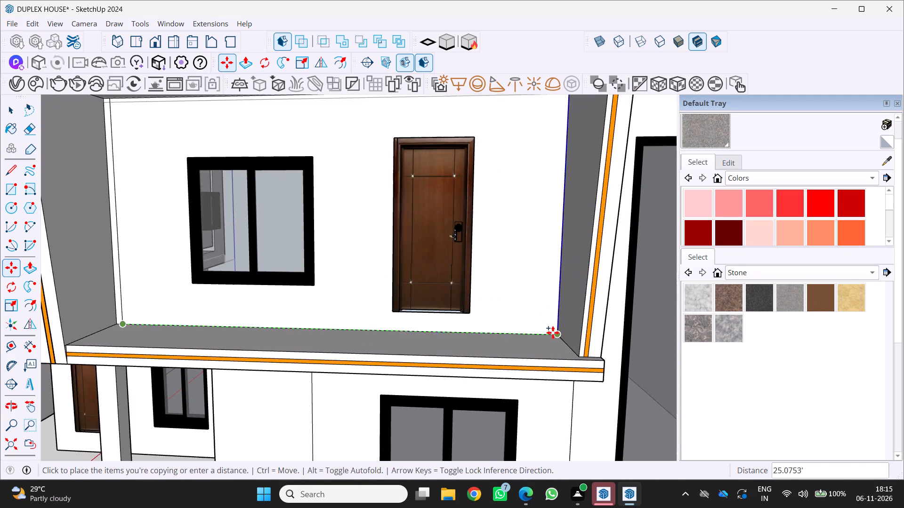
{"action": "scroll", "coordinate": [553, 333], "scroll_direction": "up", "scroll_amount": 7}
{"action": "left_click", "coordinate": [561, 331]}
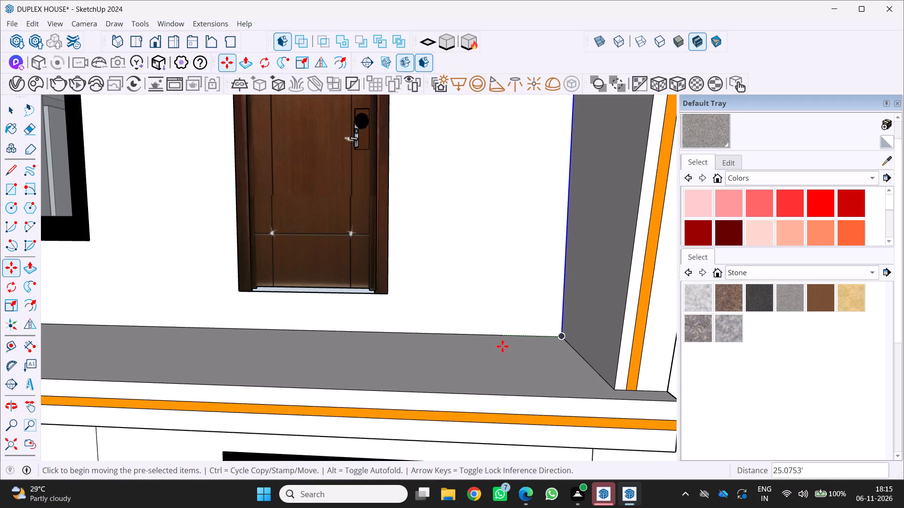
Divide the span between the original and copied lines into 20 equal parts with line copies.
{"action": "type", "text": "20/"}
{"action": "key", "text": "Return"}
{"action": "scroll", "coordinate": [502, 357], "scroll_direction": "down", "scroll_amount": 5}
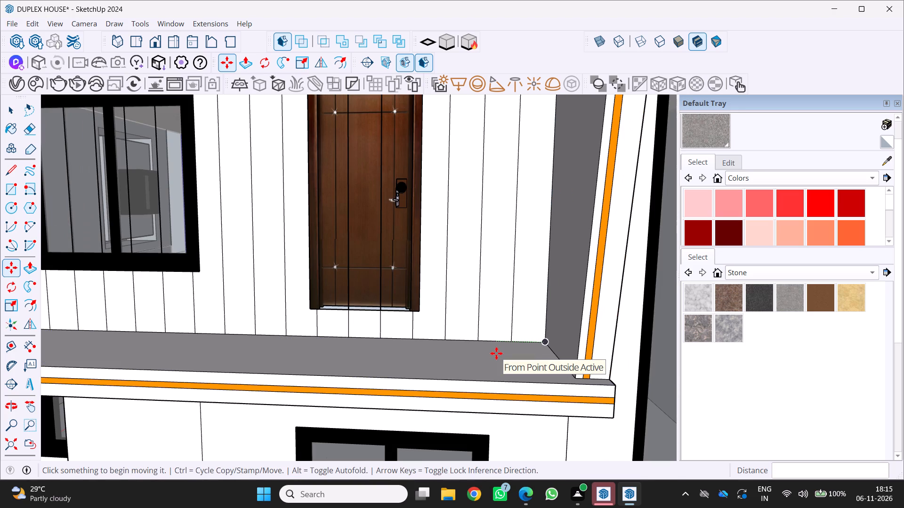
Divide the span between the original and copied lines into 40 equal parts with line copies.
{"action": "type", "text": "40/"}
{"action": "key", "text": "Return"}
{"action": "scroll", "coordinate": [498, 354], "scroll_direction": "down", "scroll_amount": 5}
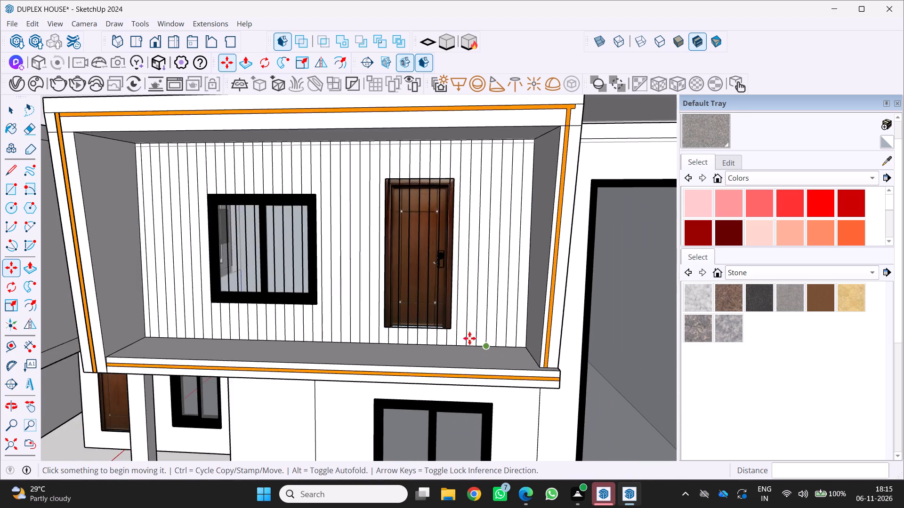
Examine how the vertical division lines run across the balcony's back wall, window and door.
{"action": "scroll", "coordinate": [469, 338], "scroll_direction": "down", "scroll_amount": 5}
{"action": "scroll", "coordinate": [330, 295], "scroll_direction": "up", "scroll_amount": 1}
{"action": "scroll", "coordinate": [253, 265], "scroll_direction": "up", "scroll_amount": 2}
{"action": "middle_click_drag", "start_coordinate": [235, 256], "coordinate": [261, 228]}
{"action": "middle_click", "coordinate": [262, 227]}
{"action": "scroll", "coordinate": [304, 204], "scroll_direction": "up", "scroll_amount": 1}
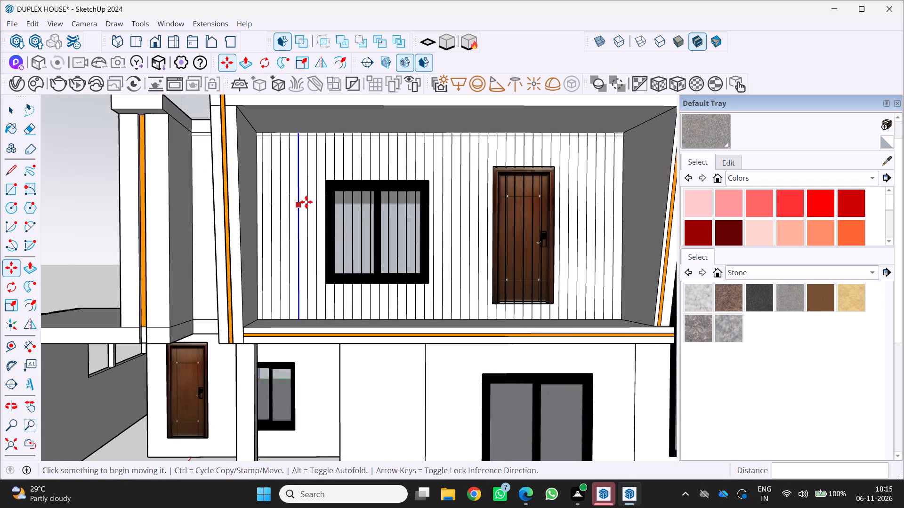
{"action": "scroll", "coordinate": [306, 202], "scroll_direction": "up", "scroll_amount": 17}
{"action": "scroll", "coordinate": [339, 185], "scroll_direction": "down", "scroll_amount": 11}
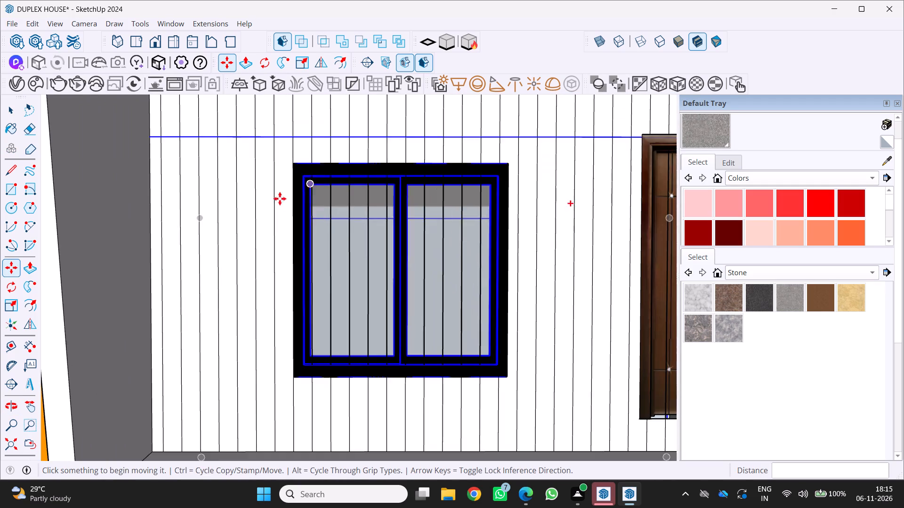
{"action": "middle_click_drag", "start_coordinate": [250, 217], "coordinate": [216, 231]}
{"action": "middle_click", "coordinate": [216, 231]}
{"action": "scroll", "coordinate": [256, 204], "scroll_direction": "down", "scroll_amount": 4}
{"action": "scroll", "coordinate": [345, 198], "scroll_direction": "up", "scroll_amount": 2}
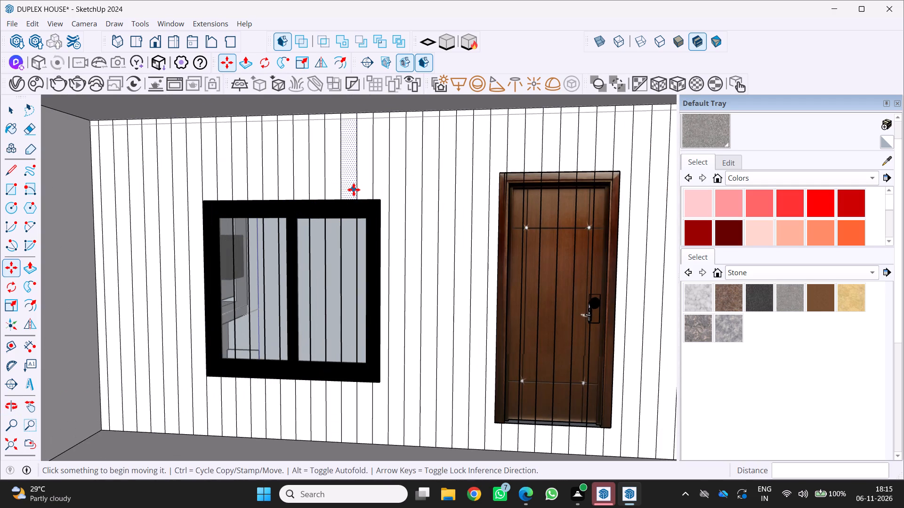
{"action": "scroll", "coordinate": [284, 245], "scroll_direction": "down", "scroll_amount": 2}
{"action": "middle_click_drag", "start_coordinate": [273, 246], "coordinate": [302, 243]}
{"action": "middle_click", "coordinate": [302, 243]}
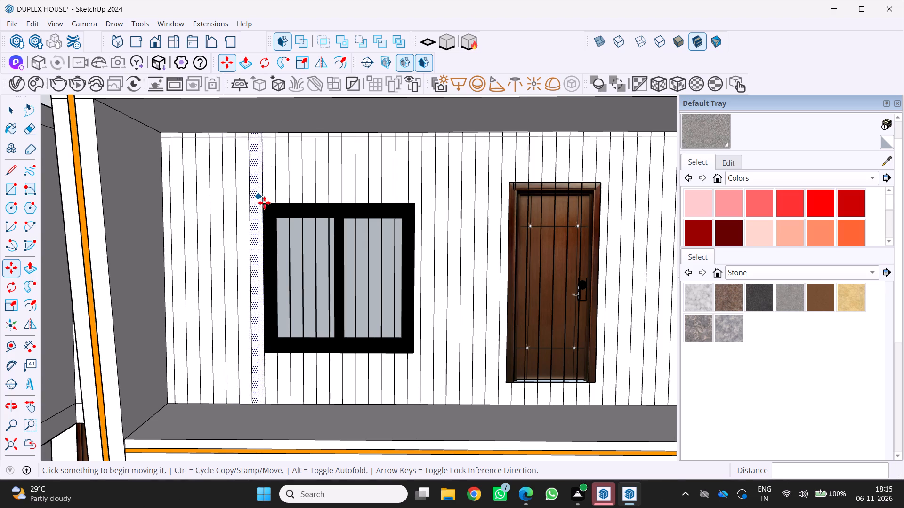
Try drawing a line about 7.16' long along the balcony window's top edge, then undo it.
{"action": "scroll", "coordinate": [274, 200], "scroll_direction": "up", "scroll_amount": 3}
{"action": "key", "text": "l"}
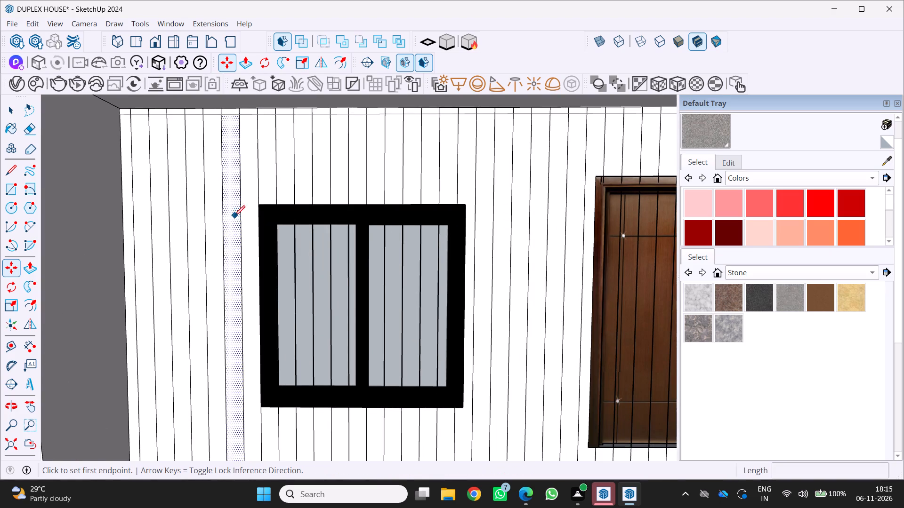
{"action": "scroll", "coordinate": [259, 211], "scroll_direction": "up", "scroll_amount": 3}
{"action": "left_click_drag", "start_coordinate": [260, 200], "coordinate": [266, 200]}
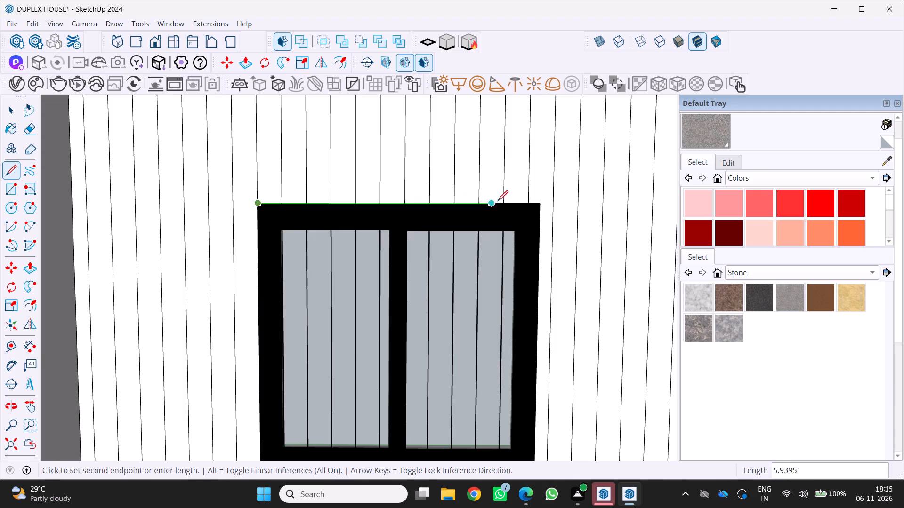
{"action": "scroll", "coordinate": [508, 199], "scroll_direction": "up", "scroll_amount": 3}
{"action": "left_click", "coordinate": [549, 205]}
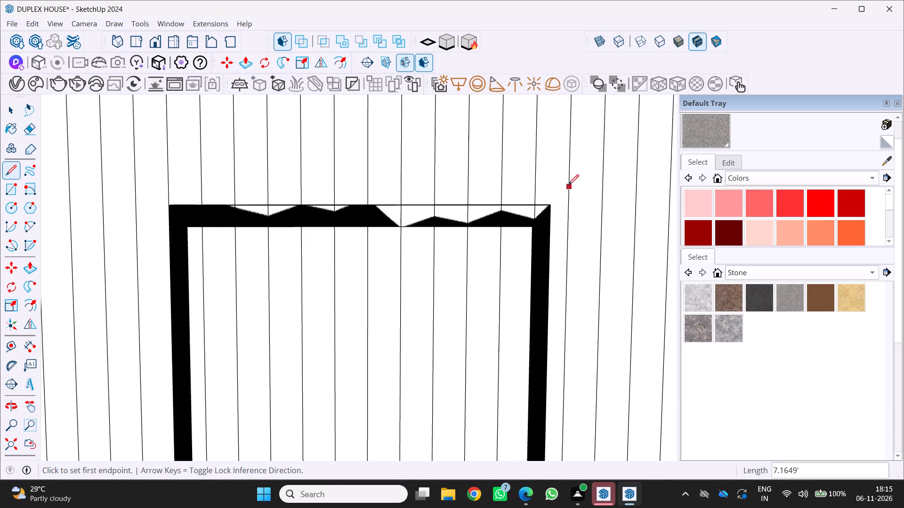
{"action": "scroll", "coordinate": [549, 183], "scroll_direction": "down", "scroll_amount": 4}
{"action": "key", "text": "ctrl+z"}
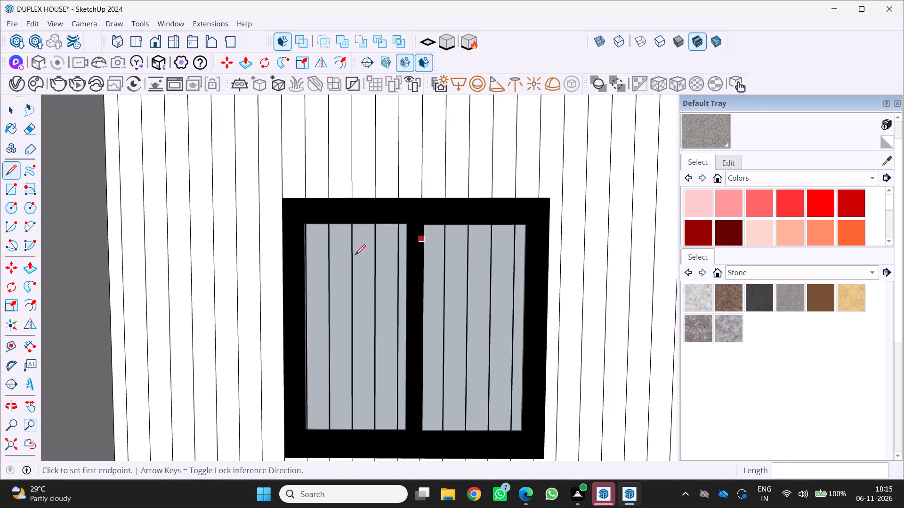
Erase the vertical division lines crossing the balcony window's panes, except the one nearest the door.
{"action": "key", "text": "e"}
{"action": "scroll", "coordinate": [328, 309], "scroll_direction": "up", "scroll_amount": 1}
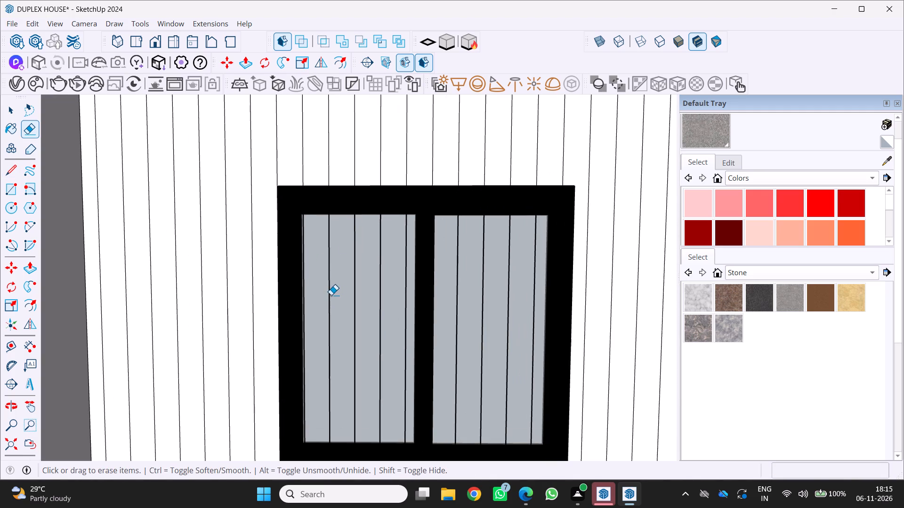
{"action": "left_click", "coordinate": [331, 295]}
{"action": "left_click", "coordinate": [330, 294]}
{"action": "scroll", "coordinate": [359, 282], "scroll_direction": "down", "scroll_amount": 5}
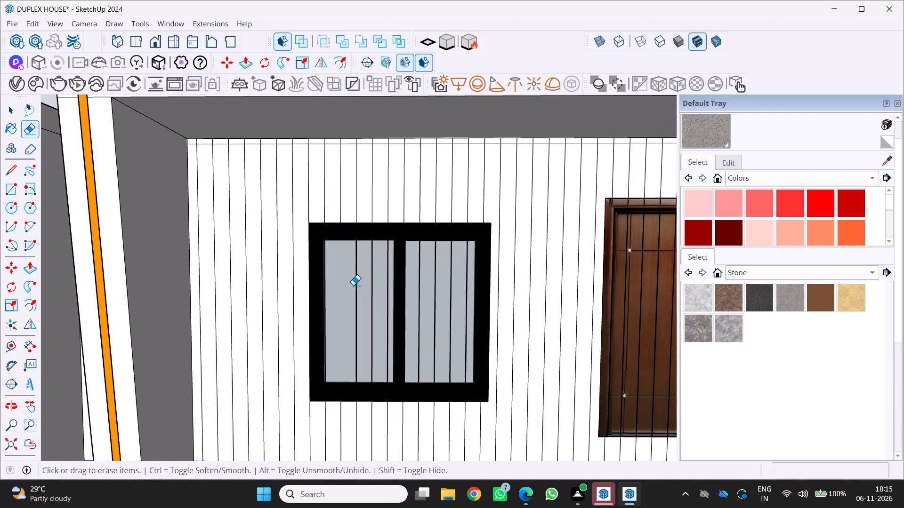
{"action": "left_click_drag", "start_coordinate": [356, 285], "coordinate": [361, 285]}
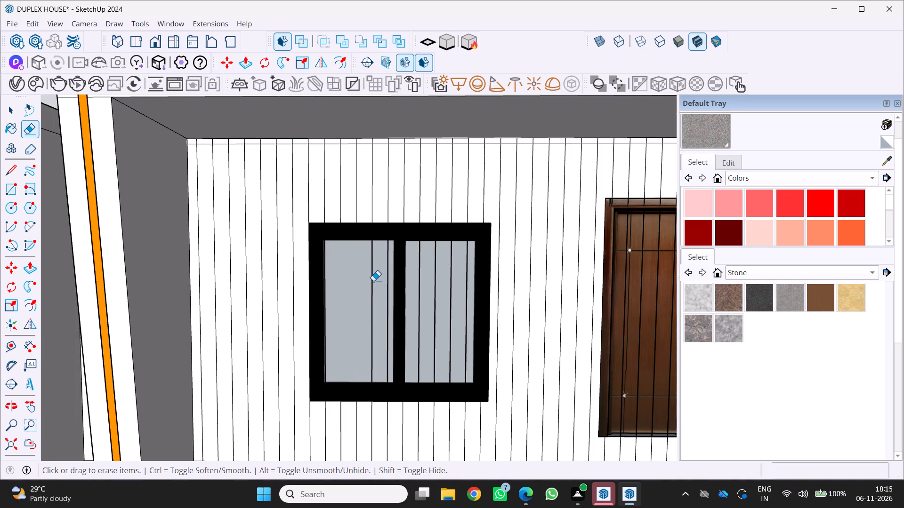
{"action": "left_click", "coordinate": [373, 281]}
{"action": "left_click", "coordinate": [388, 282]}
{"action": "left_click", "coordinate": [420, 281]}
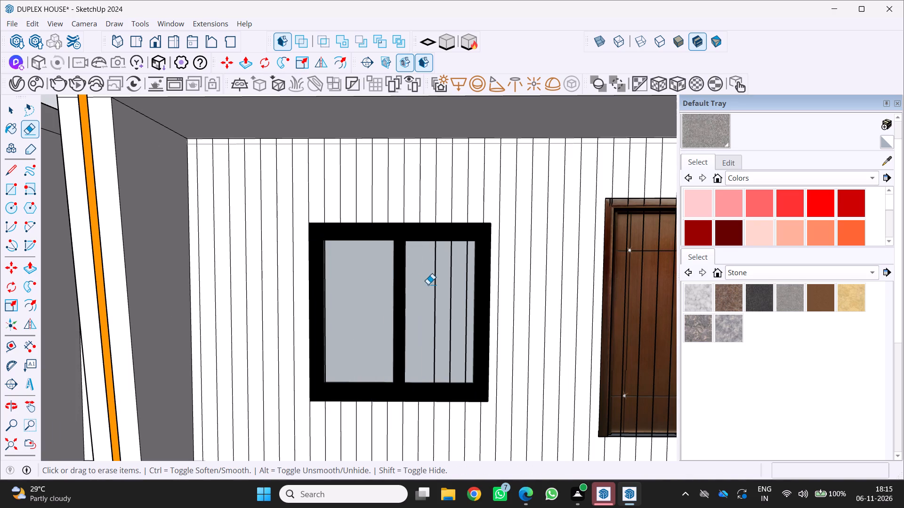
{"action": "left_click", "coordinate": [437, 287]}
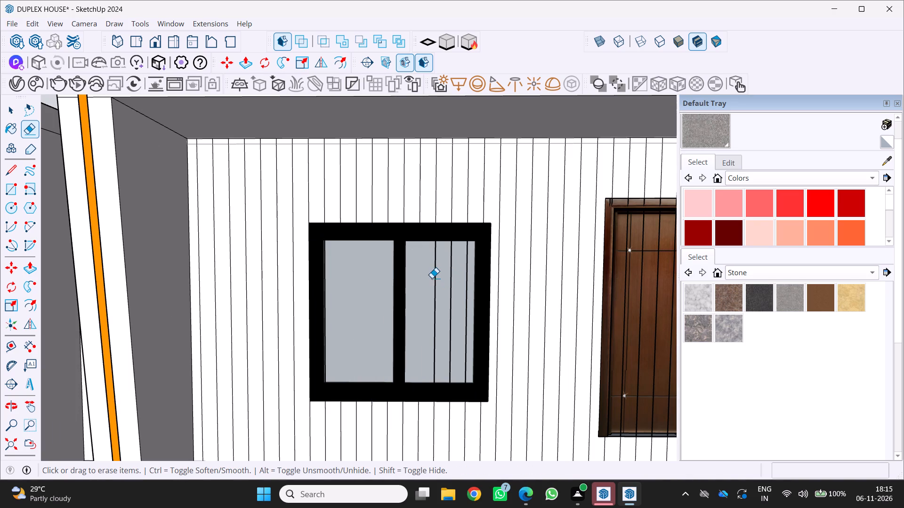
{"action": "left_click_drag", "start_coordinate": [433, 277], "coordinate": [443, 278]}
{"action": "left_click_drag", "start_coordinate": [443, 278], "coordinate": [462, 282]}
Remove the last division line crossing the window pane nearest the door, undoing any erasure of the window frame.
{"action": "left_click_drag", "start_coordinate": [466, 281], "coordinate": [477, 282]}
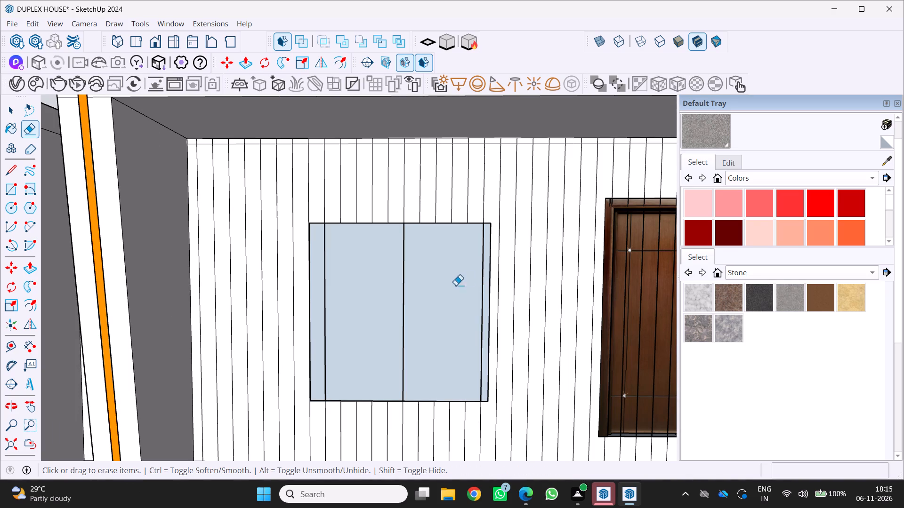
{"action": "key", "text": "ctrl+z"}
{"action": "scroll", "coordinate": [458, 300], "scroll_direction": "up", "scroll_amount": 3}
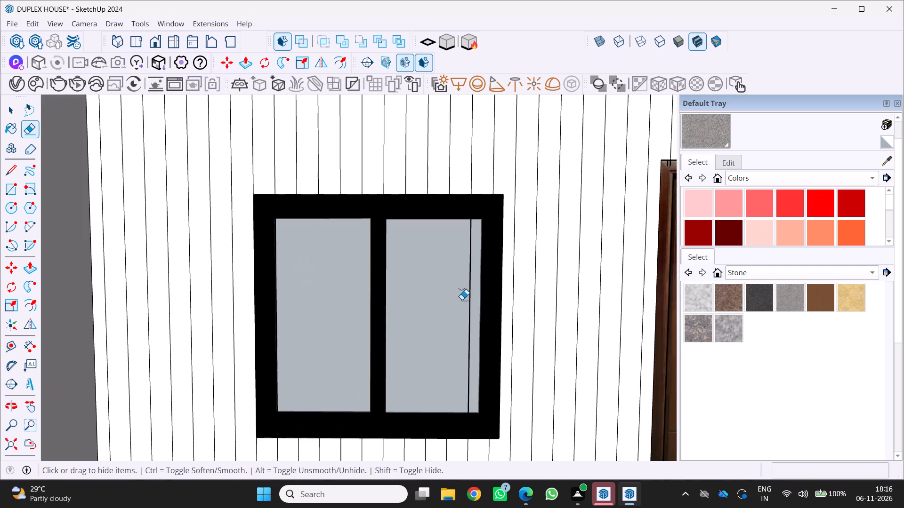
{"action": "left_click", "coordinate": [468, 304]}
{"action": "left_click", "coordinate": [472, 303]}
{"action": "left_click", "coordinate": [468, 300]}
{"action": "scroll", "coordinate": [467, 286], "scroll_direction": "up", "scroll_amount": 5}
{"action": "left_click", "coordinate": [477, 266]}
{"action": "left_click", "coordinate": [476, 266]}
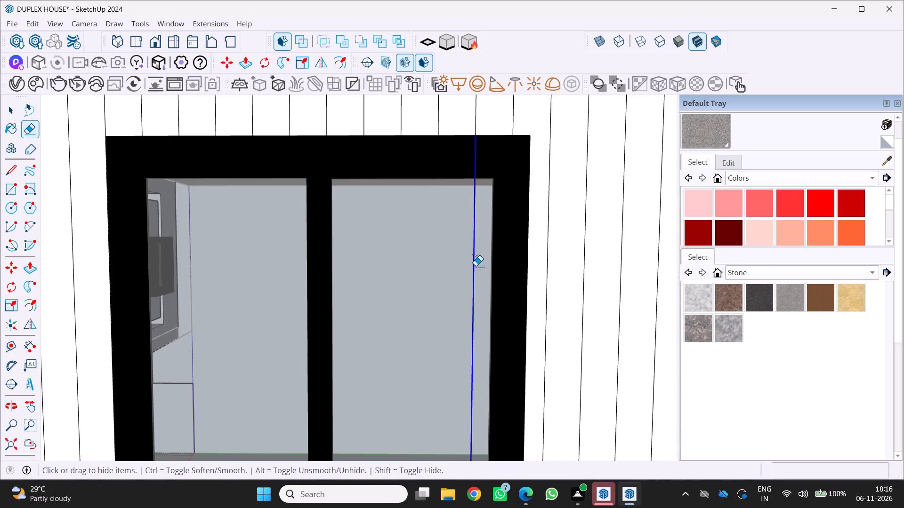
Review the balcony's lined back wall, cleared window and door from several angles around the front facade.
{"action": "scroll", "coordinate": [468, 263], "scroll_direction": "down", "scroll_amount": 11}
{"action": "middle_click_drag", "start_coordinate": [396, 303], "coordinate": [389, 303]}
{"action": "middle_click_drag", "start_coordinate": [387, 302], "coordinate": [356, 286]}
{"action": "scroll", "coordinate": [354, 286], "scroll_direction": "down", "scroll_amount": 7}
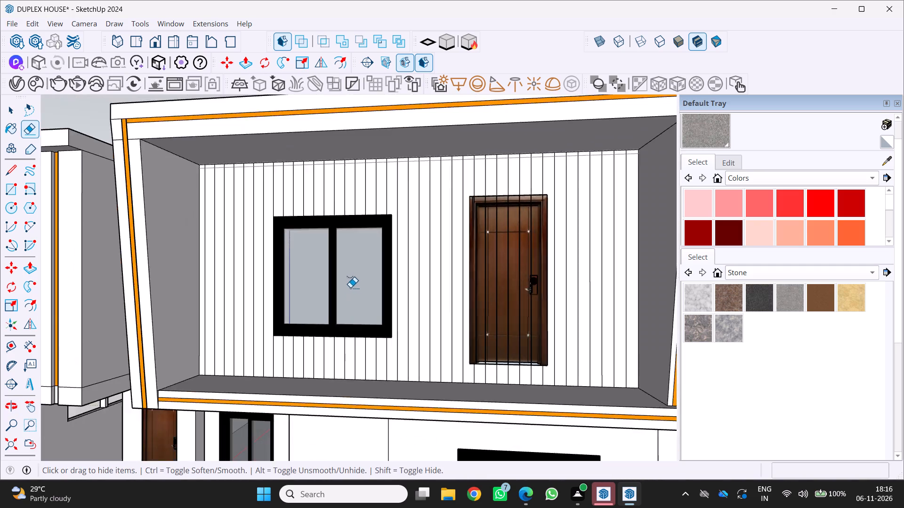
{"action": "scroll", "coordinate": [350, 287], "scroll_direction": "down", "scroll_amount": 8}
{"action": "middle_click", "coordinate": [344, 297]}
{"action": "middle_click_drag", "start_coordinate": [327, 313], "coordinate": [357, 352]}
{"action": "scroll", "coordinate": [358, 352], "scroll_direction": "down", "scroll_amount": 2}
{"action": "middle_click_drag", "start_coordinate": [342, 376], "coordinate": [359, 193]}
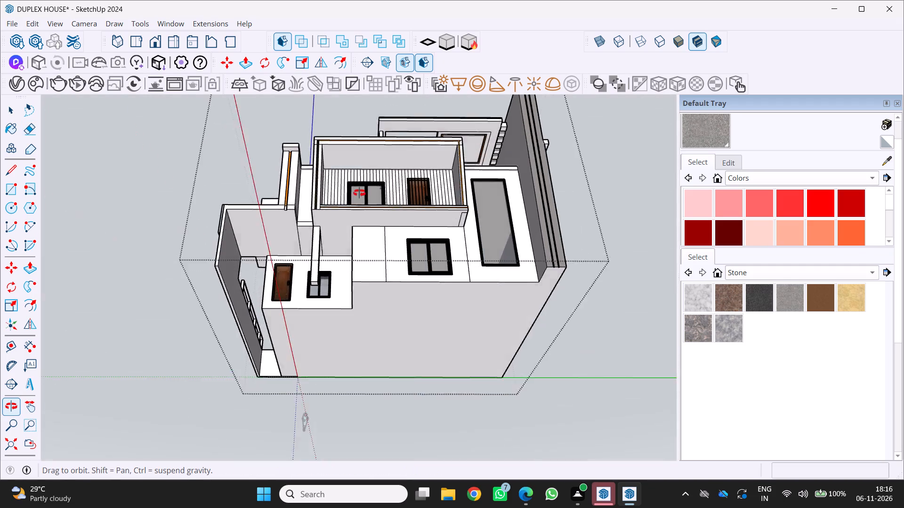
{"action": "middle_click_drag", "start_coordinate": [359, 193], "coordinate": [331, 325]}
{"action": "middle_click", "coordinate": [331, 325]}
{"action": "scroll", "coordinate": [370, 287], "scroll_direction": "up", "scroll_amount": 9}
{"action": "middle_click_drag", "start_coordinate": [288, 281], "coordinate": [217, 300]}
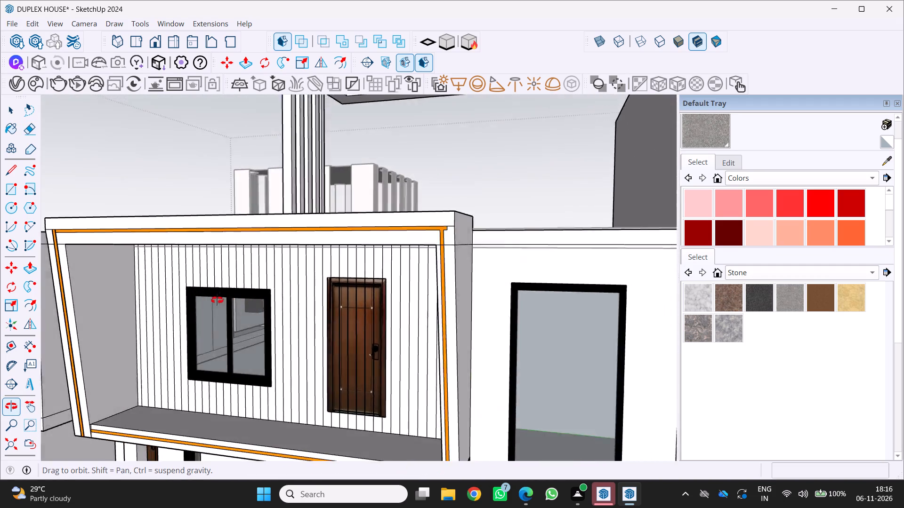
{"action": "middle_click_drag", "start_coordinate": [217, 300], "coordinate": [289, 302]}
{"action": "scroll", "coordinate": [289, 302], "scroll_direction": "down", "scroll_amount": 4}
{"action": "scroll", "coordinate": [233, 299], "scroll_direction": "up", "scroll_amount": 1}
{"action": "middle_click_drag", "start_coordinate": [233, 299], "coordinate": [233, 290]}
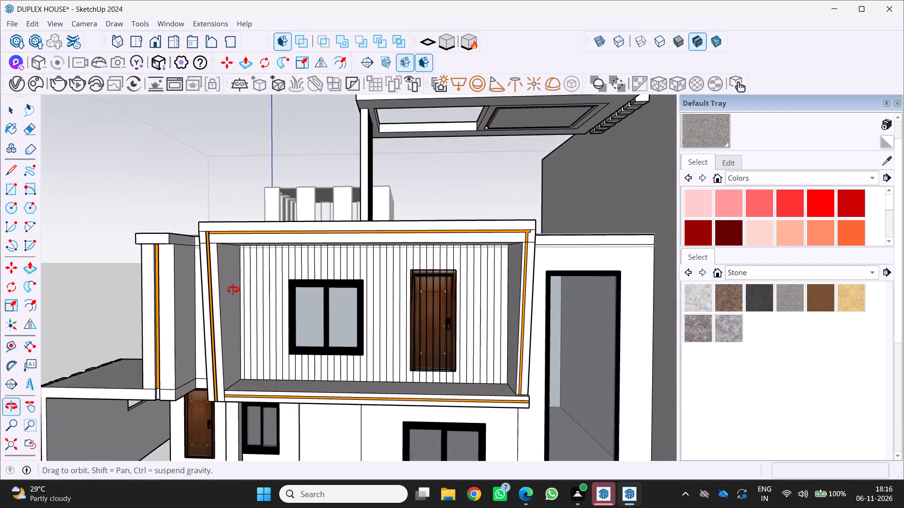
{"action": "middle_click_drag", "start_coordinate": [233, 290], "coordinate": [234, 281]}
{"action": "scroll", "coordinate": [251, 289], "scroll_direction": "up", "scroll_amount": 8}
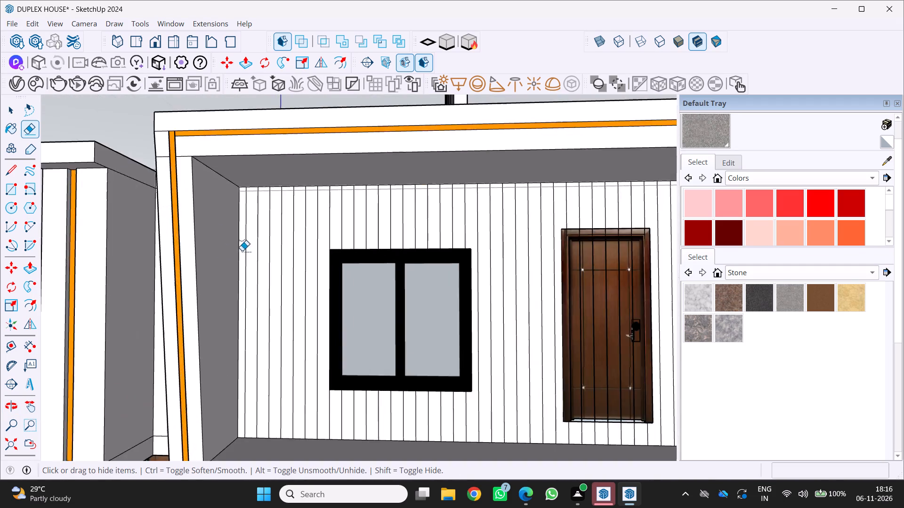
{"action": "scroll", "coordinate": [242, 251], "scroll_direction": "up", "scroll_amount": 7}
{"action": "middle_click_drag", "start_coordinate": [239, 251], "coordinate": [270, 309]}
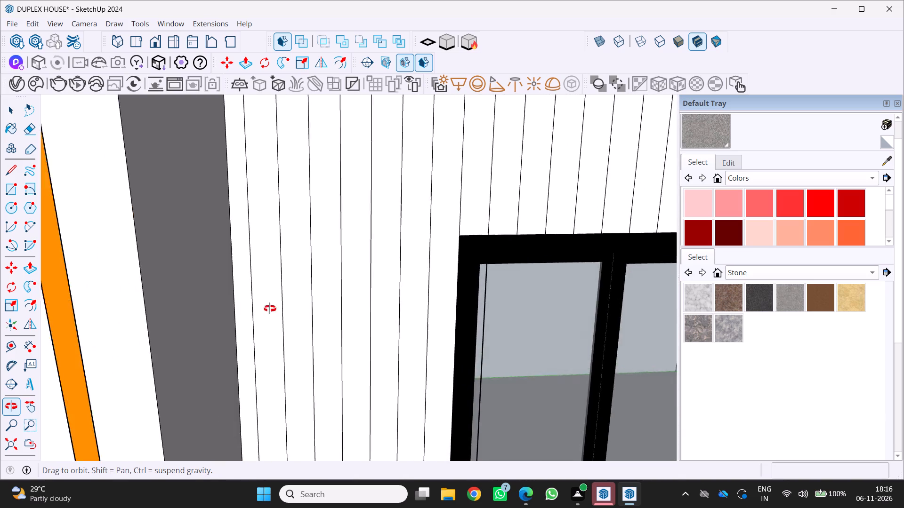
{"action": "middle_click_drag", "start_coordinate": [270, 309], "coordinate": [252, 300]}
{"action": "scroll", "coordinate": [254, 302], "scroll_direction": "down", "scroll_amount": 15}
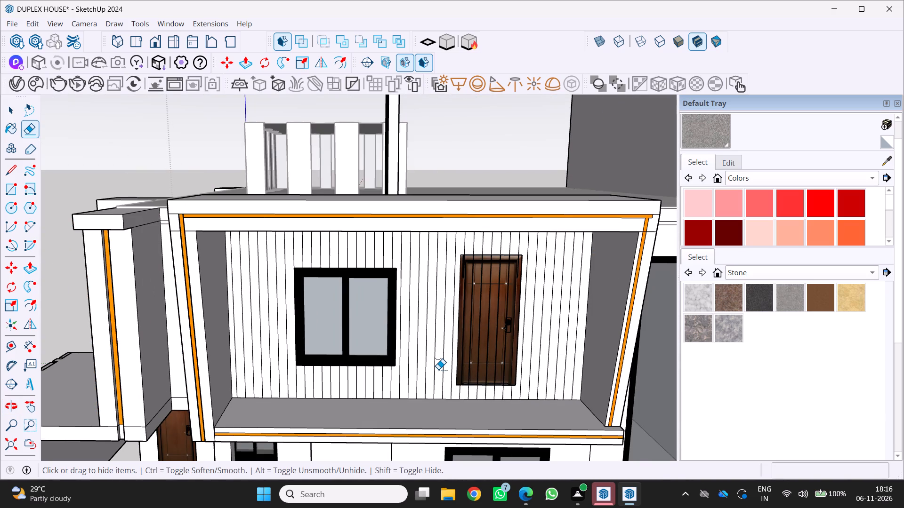
Review the balcony's lined back wall, its window and door, and the surrounding front facade from several angles and distances.
{"action": "scroll", "coordinate": [367, 317], "scroll_direction": "up", "scroll_amount": 3}
{"action": "middle_click_drag", "start_coordinate": [211, 293], "coordinate": [300, 262]}
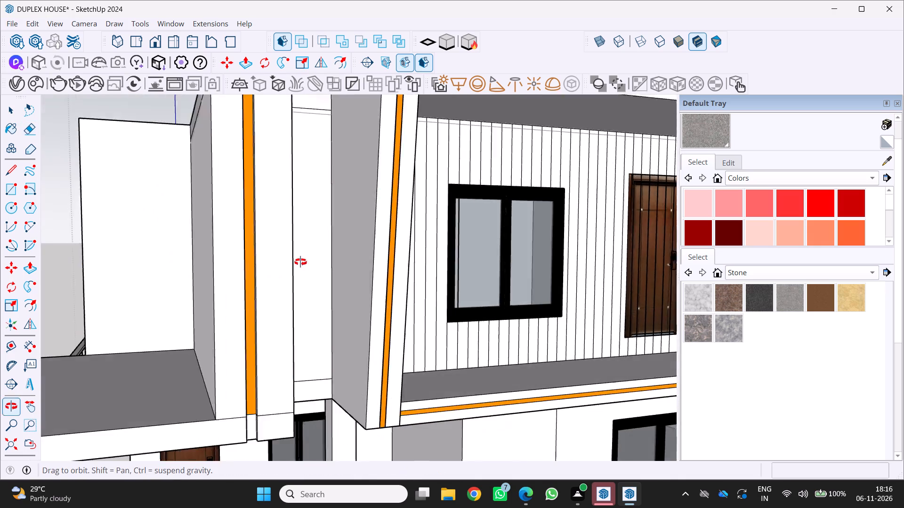
{"action": "middle_click_drag", "start_coordinate": [300, 262], "coordinate": [295, 260]}
{"action": "scroll", "coordinate": [291, 252], "scroll_direction": "down", "scroll_amount": 10}
{"action": "scroll", "coordinate": [364, 267], "scroll_direction": "up", "scroll_amount": 1}
{"action": "middle_click_drag", "start_coordinate": [365, 259], "coordinate": [301, 263]}
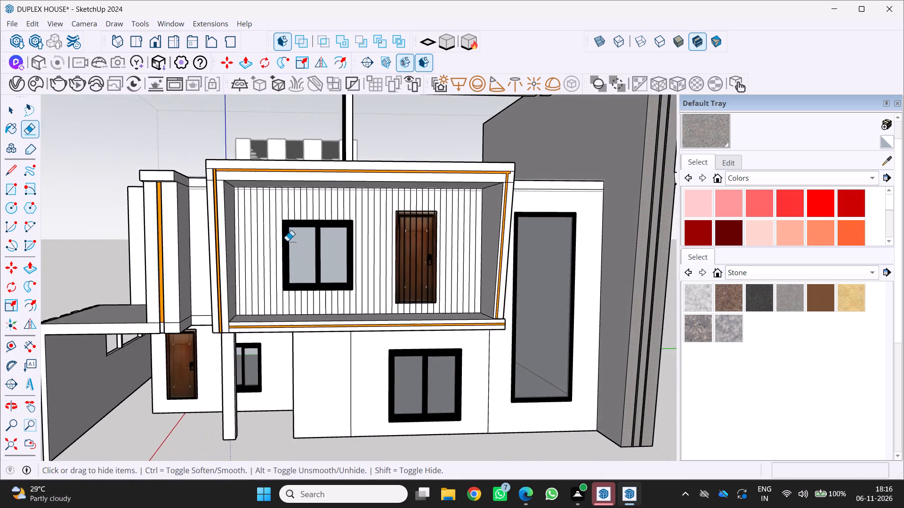
{"action": "scroll", "coordinate": [274, 226], "scroll_direction": "up", "scroll_amount": 7}
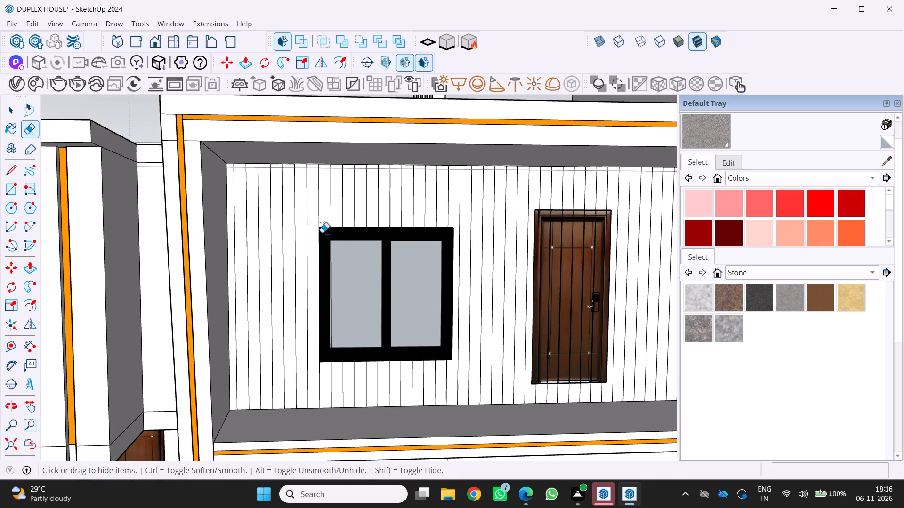
{"action": "scroll", "coordinate": [312, 225], "scroll_direction": "up", "scroll_amount": 5}
{"action": "scroll", "coordinate": [254, 191], "scroll_direction": "down", "scroll_amount": 14}
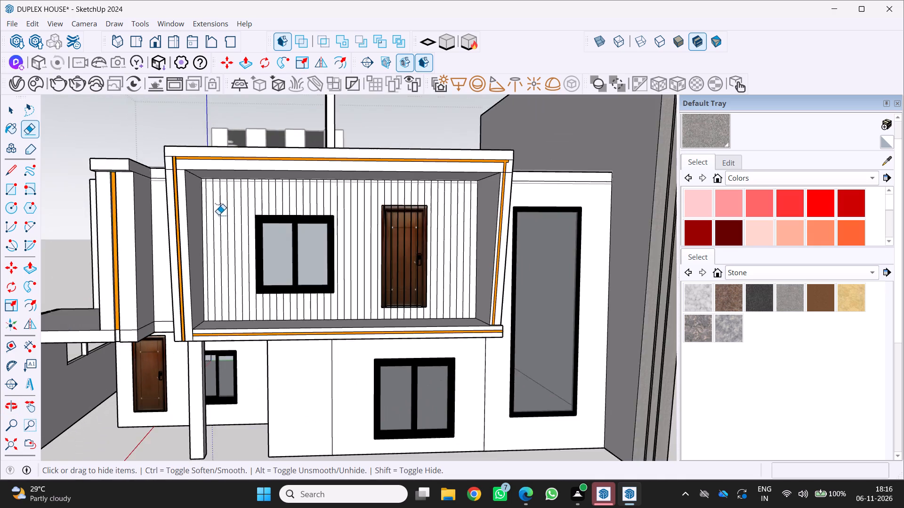
{"action": "scroll", "coordinate": [218, 214], "scroll_direction": "down", "scroll_amount": 2}
{"action": "scroll", "coordinate": [681, 223], "scroll_direction": "up", "scroll_amount": 2}
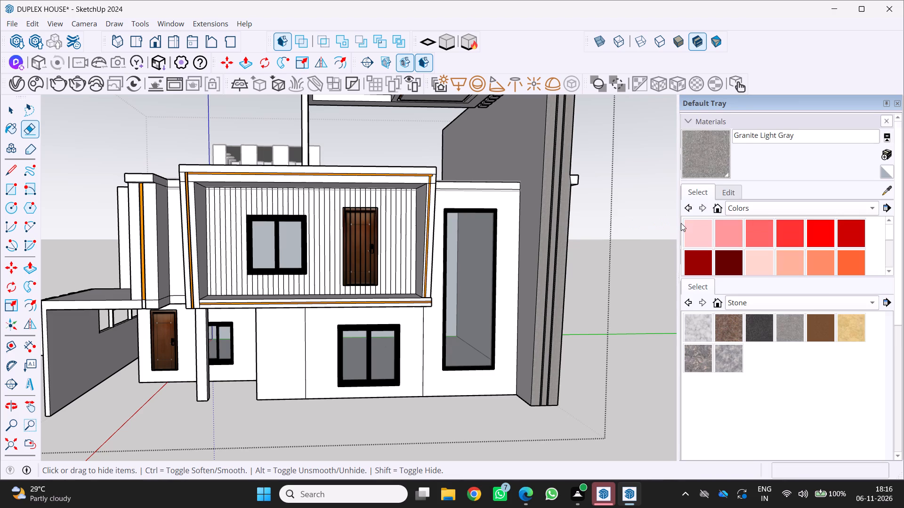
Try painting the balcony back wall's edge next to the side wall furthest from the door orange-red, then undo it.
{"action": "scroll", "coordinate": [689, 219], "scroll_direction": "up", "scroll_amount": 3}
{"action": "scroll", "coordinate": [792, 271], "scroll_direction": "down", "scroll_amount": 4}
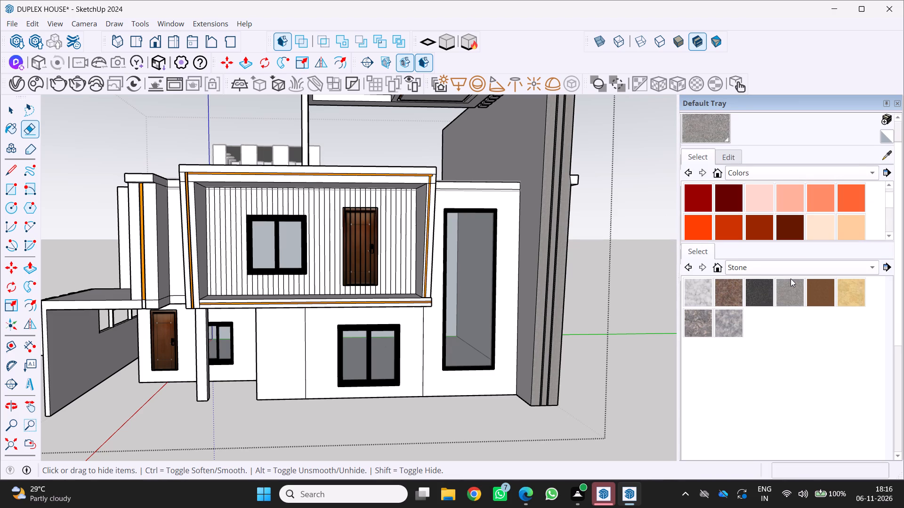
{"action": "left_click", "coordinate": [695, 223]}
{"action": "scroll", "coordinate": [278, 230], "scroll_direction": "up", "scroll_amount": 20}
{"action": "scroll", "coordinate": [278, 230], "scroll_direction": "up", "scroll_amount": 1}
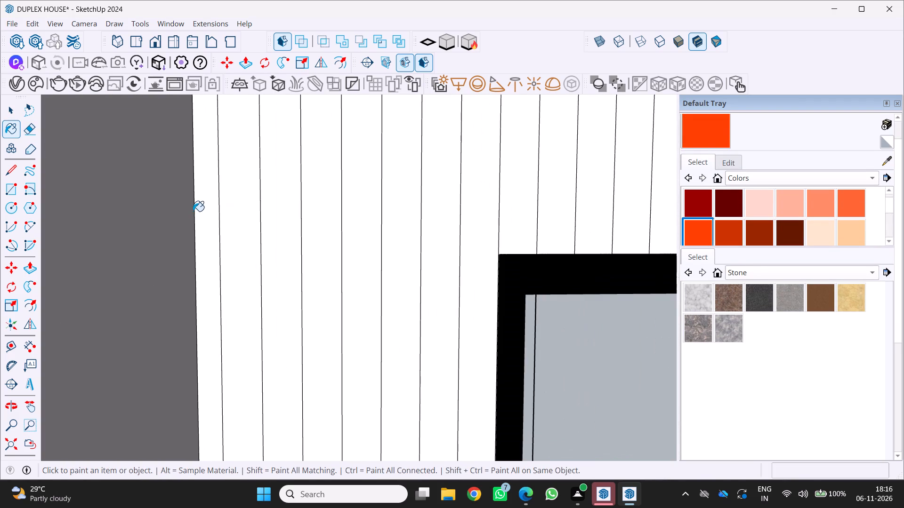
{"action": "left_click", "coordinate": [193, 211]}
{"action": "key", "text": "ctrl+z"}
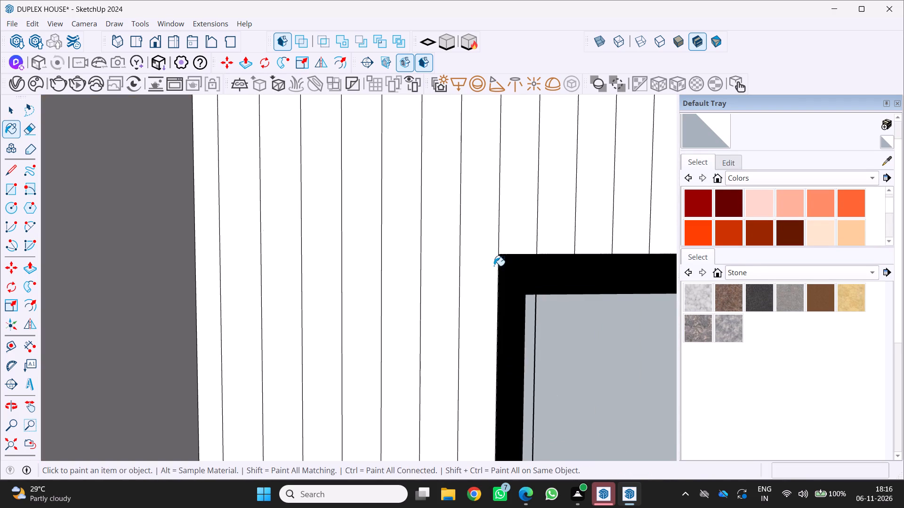
Paint the balcony back wall's vertical strips between the side wall and the window's near edge solid orange-red.
{"action": "left_click_drag", "start_coordinate": [699, 234], "coordinate": [694, 235]}
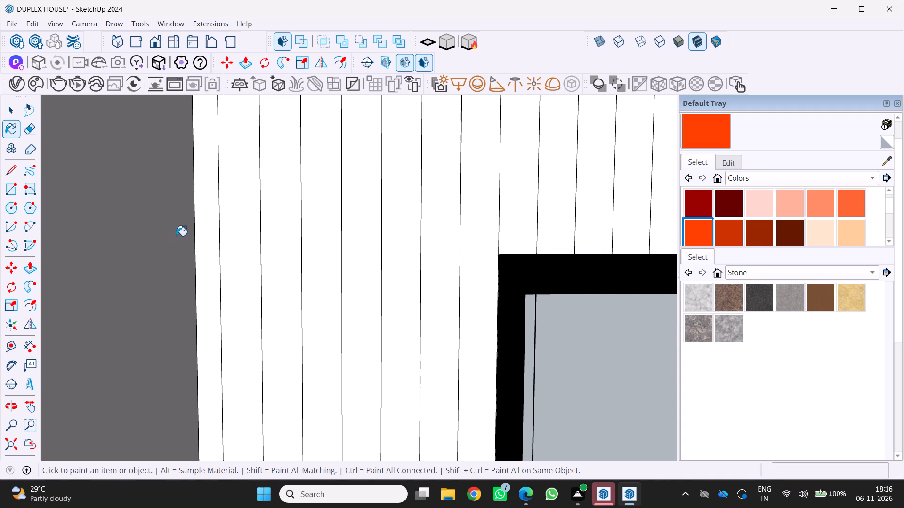
{"action": "left_click", "coordinate": [203, 259]}
{"action": "left_click_drag", "start_coordinate": [222, 265], "coordinate": [229, 266]}
{"action": "left_click_drag", "start_coordinate": [288, 277], "coordinate": [294, 277]}
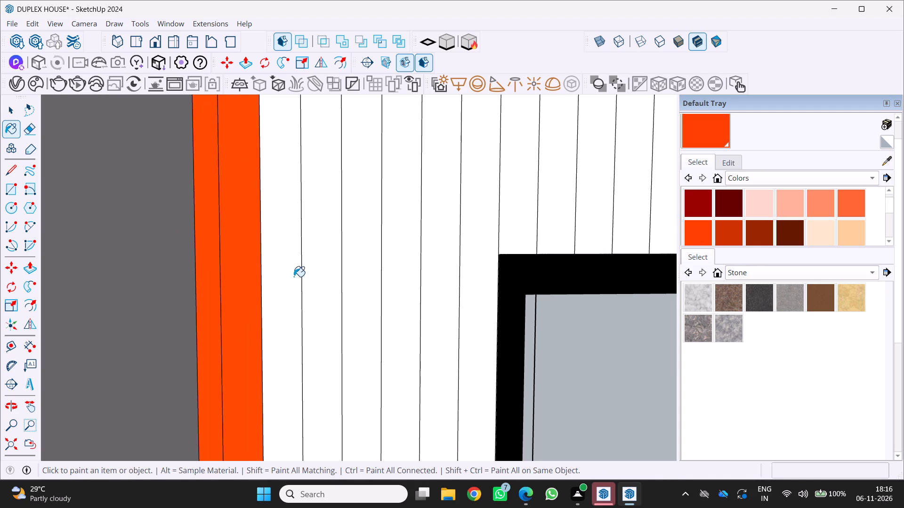
{"action": "left_click_drag", "start_coordinate": [294, 277], "coordinate": [295, 277]}
{"action": "left_click_drag", "start_coordinate": [326, 272], "coordinate": [332, 272]}
{"action": "left_click_drag", "start_coordinate": [375, 273], "coordinate": [384, 274]}
{"action": "left_click_drag", "start_coordinate": [441, 273], "coordinate": [450, 273]}
{"action": "left_click", "coordinate": [373, 271]}
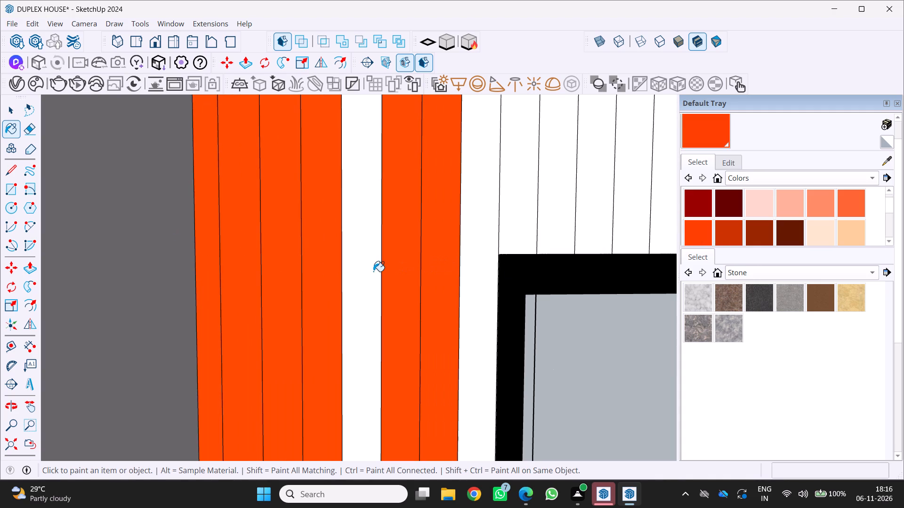
{"action": "left_click_drag", "start_coordinate": [465, 272], "coordinate": [477, 274]}
{"action": "scroll", "coordinate": [477, 274], "scroll_direction": "down", "scroll_amount": 8}
Paint the vertical strips above the balcony window with the same orange-red colour.
{"action": "left_click", "coordinate": [495, 246]}
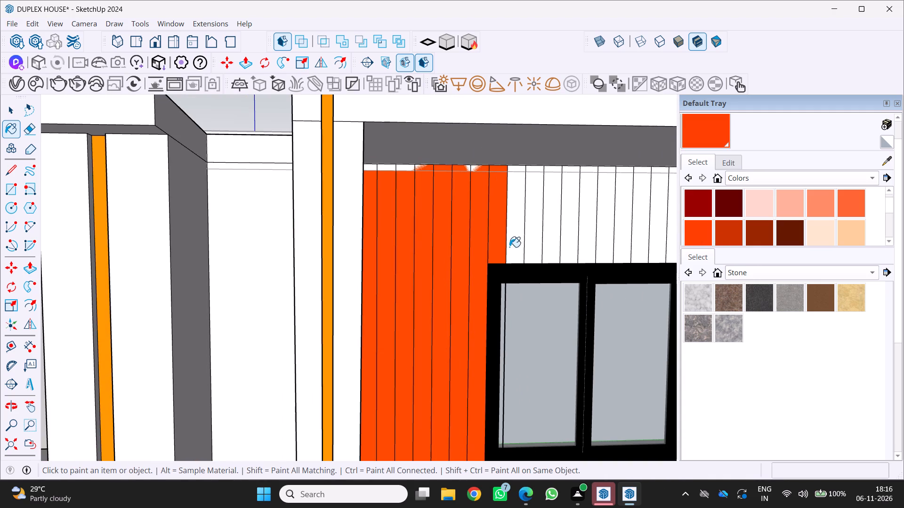
{"action": "left_click", "coordinate": [522, 243]}
{"action": "left_click_drag", "start_coordinate": [533, 232], "coordinate": [539, 233]}
{"action": "left_click_drag", "start_coordinate": [551, 230], "coordinate": [557, 229]}
{"action": "left_click_drag", "start_coordinate": [561, 228], "coordinate": [569, 228]}
{"action": "left_click", "coordinate": [581, 225]}
{"action": "left_click_drag", "start_coordinate": [599, 228], "coordinate": [612, 232]}
{"action": "left_click", "coordinate": [622, 228]}
{"action": "left_click_drag", "start_coordinate": [626, 228], "coordinate": [631, 227]}
{"action": "left_click", "coordinate": [642, 227]}
{"action": "left_click", "coordinate": [646, 226]}
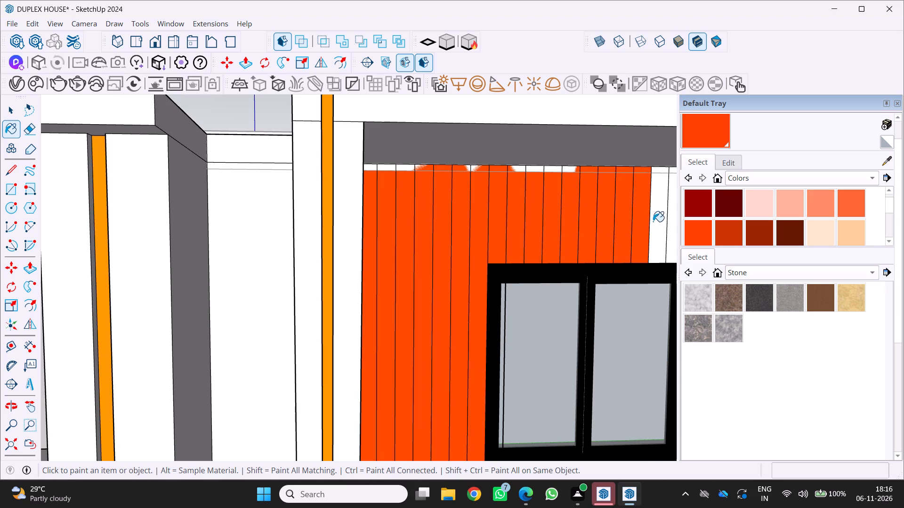
{"action": "scroll", "coordinate": [636, 222], "scroll_direction": "down", "scroll_amount": 5}
{"action": "middle_click_drag", "start_coordinate": [592, 234], "coordinate": [520, 210]}
{"action": "left_click_drag", "start_coordinate": [539, 179], "coordinate": [562, 182]}
{"action": "left_click_drag", "start_coordinate": [547, 178], "coordinate": [542, 178]}
Paint the four full-height strips adjoining the balcony window on its door side orange-red.
{"action": "left_click", "coordinate": [580, 188]}
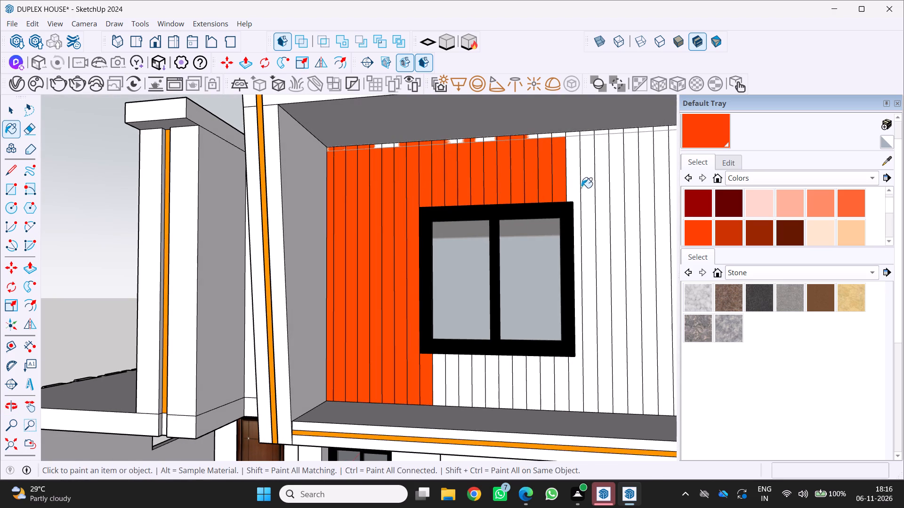
{"action": "left_click", "coordinate": [615, 205]}
{"action": "left_click", "coordinate": [604, 198]}
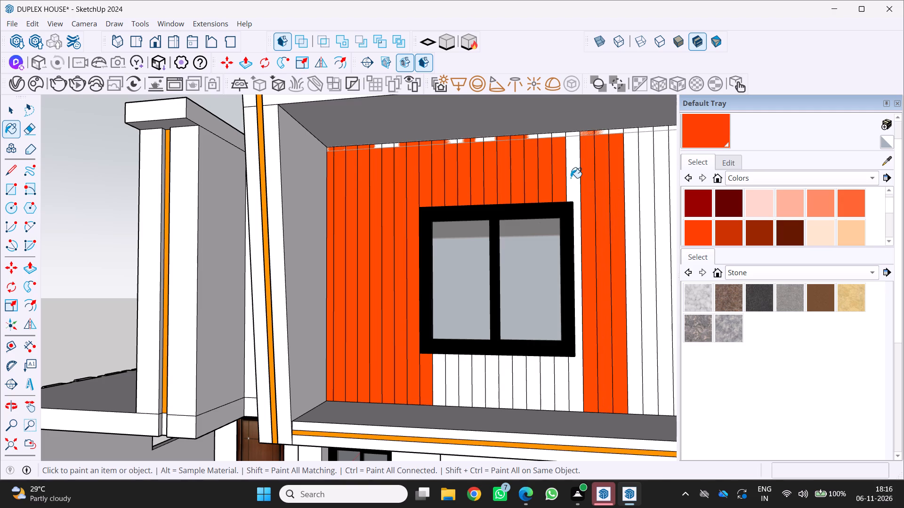
{"action": "left_click", "coordinate": [571, 178]}
Paint all the short vertical strips below the balcony window orange-red.
{"action": "left_click", "coordinate": [436, 395]}
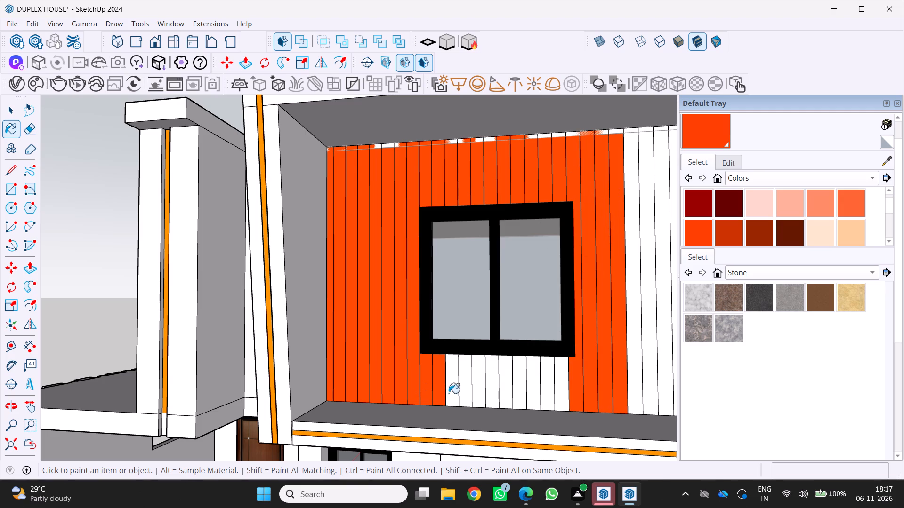
{"action": "left_click", "coordinate": [449, 393]}
{"action": "left_click", "coordinate": [460, 393]}
{"action": "left_click", "coordinate": [476, 393]}
{"action": "left_click", "coordinate": [463, 385]}
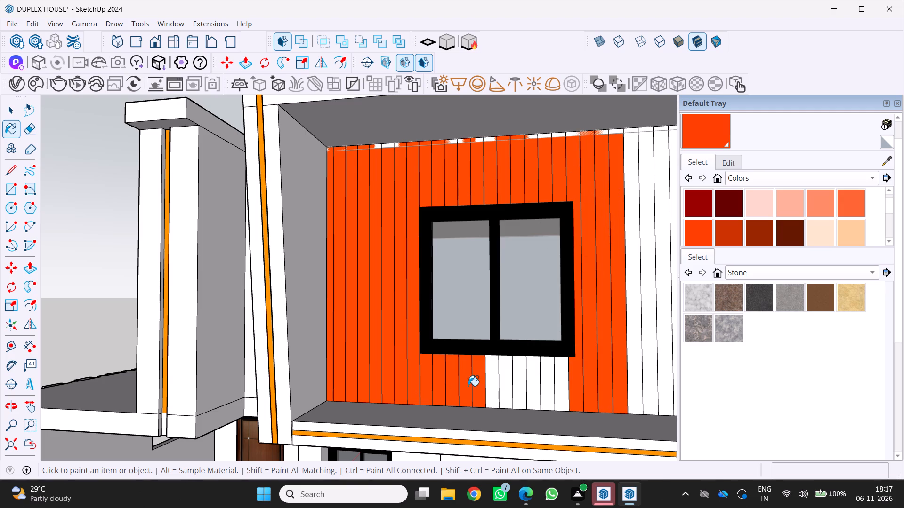
{"action": "left_click_drag", "start_coordinate": [500, 393], "coordinate": [496, 387]}
{"action": "left_click", "coordinate": [508, 393]}
{"action": "left_click", "coordinate": [520, 387]}
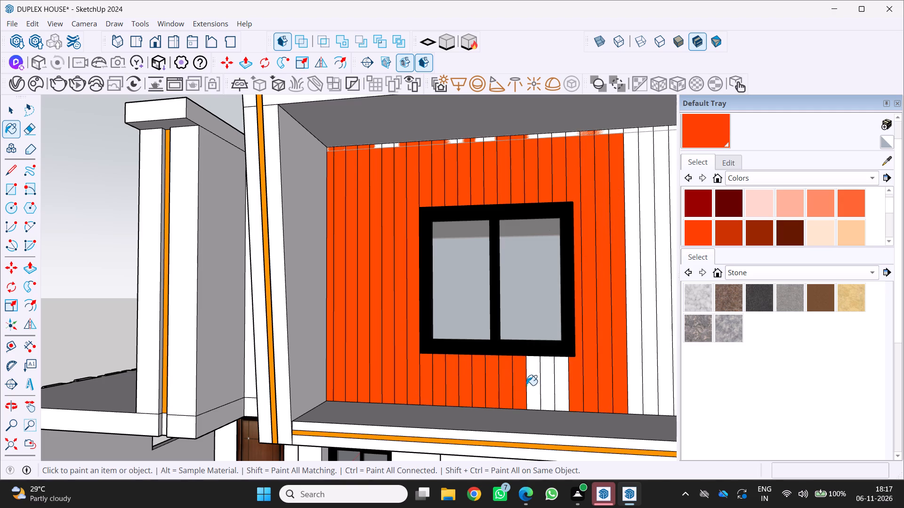
{"action": "left_click_drag", "start_coordinate": [530, 387], "coordinate": [544, 389]}
{"action": "left_click_drag", "start_coordinate": [529, 381], "coordinate": [541, 386]}
{"action": "left_click", "coordinate": [569, 392]}
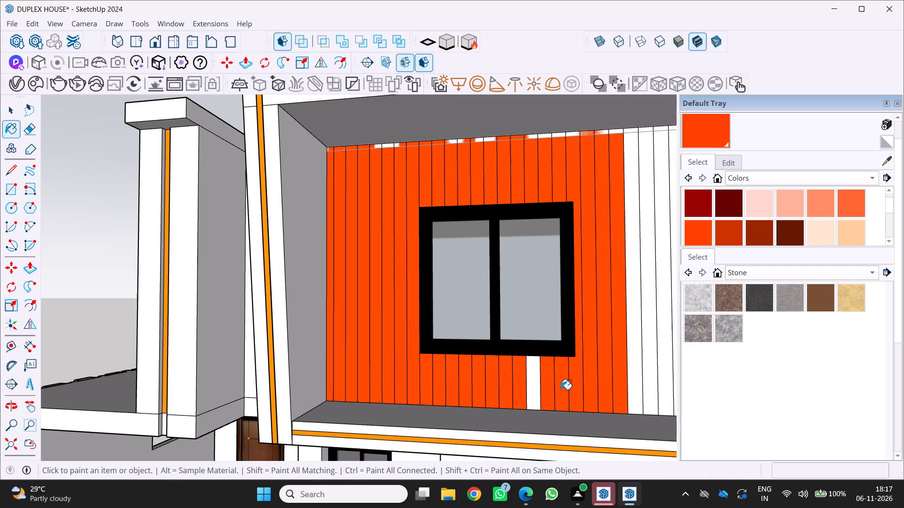
{"action": "left_click", "coordinate": [532, 394]}
Paint the remaining vertical strips between the balcony window and the door orange-red.
{"action": "scroll", "coordinate": [500, 396], "scroll_direction": "down", "scroll_amount": 10}
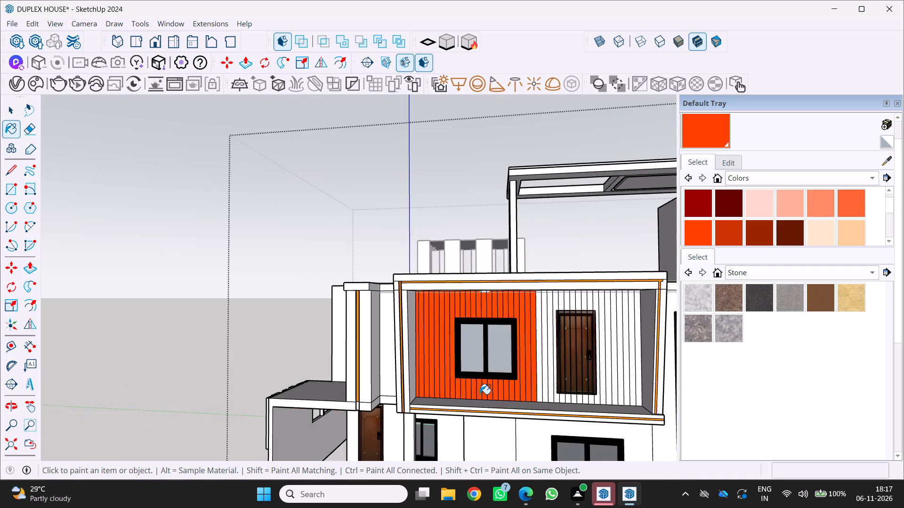
{"action": "scroll", "coordinate": [489, 393], "scroll_direction": "up", "scroll_amount": 10}
{"action": "left_click", "coordinate": [578, 396]}
{"action": "left_click_drag", "start_coordinate": [606, 396], "coordinate": [599, 393]}
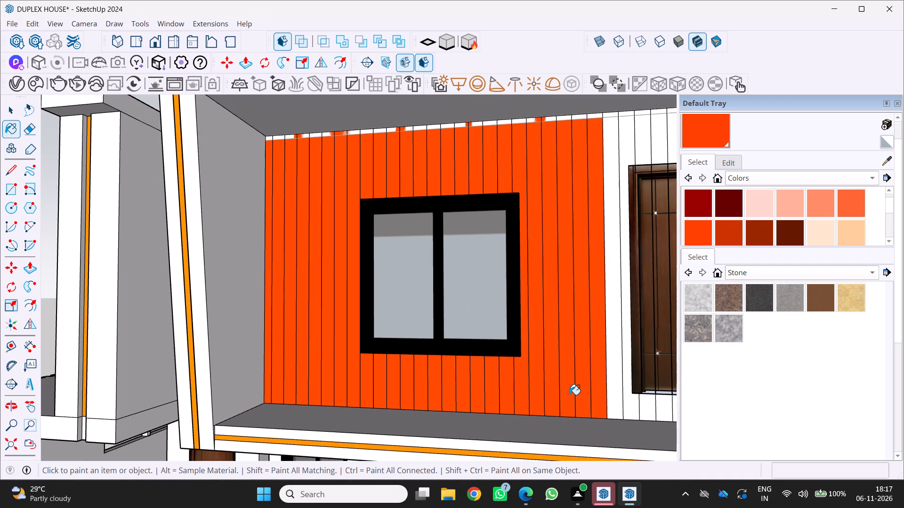
{"action": "left_click_drag", "start_coordinate": [617, 398], "coordinate": [581, 407]}
{"action": "scroll", "coordinate": [552, 408], "scroll_direction": "down", "scroll_amount": 2}
{"action": "left_click", "coordinate": [602, 401]}
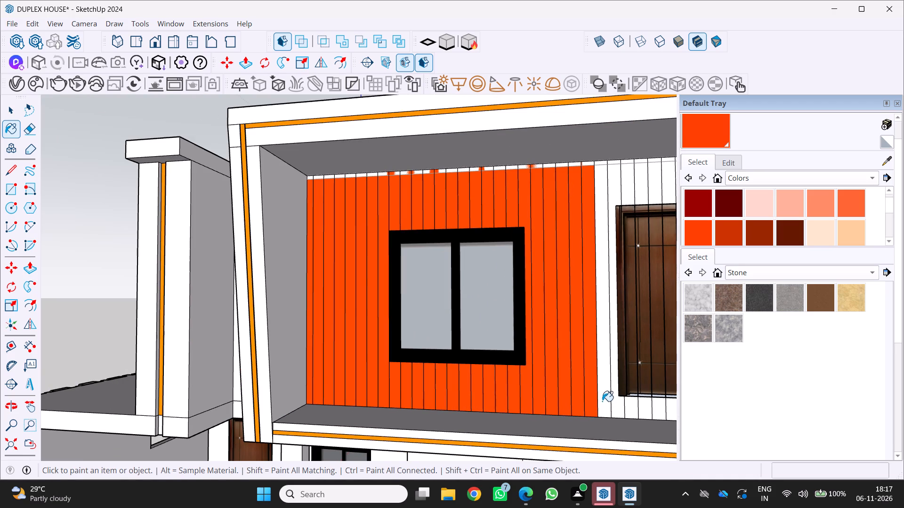
{"action": "scroll", "coordinate": [567, 412], "scroll_direction": "down", "scroll_amount": 5}
{"action": "scroll", "coordinate": [588, 404], "scroll_direction": "up", "scroll_amount": 13}
{"action": "left_click", "coordinate": [598, 276]}
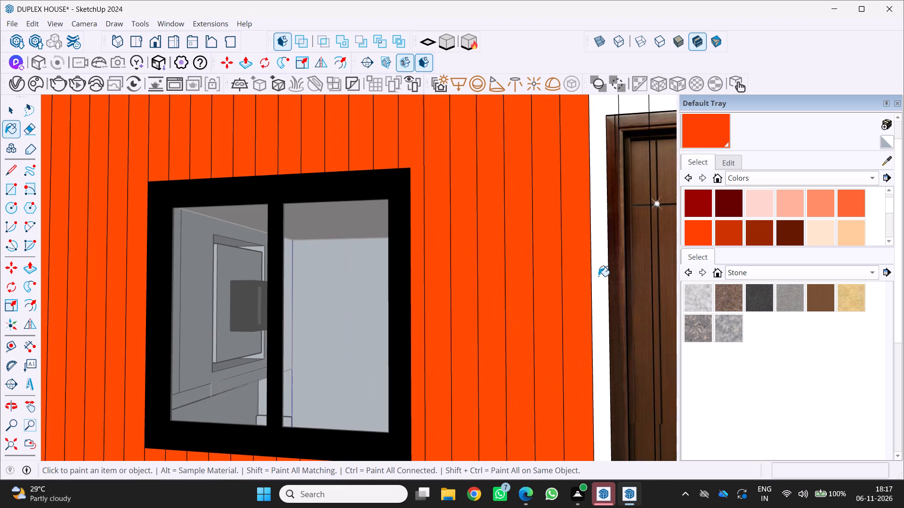
Paint the short wall strips beneath the balcony door orange-red, undoing any stray fill.
{"action": "scroll", "coordinate": [541, 308], "scroll_direction": "down", "scroll_amount": 11}
{"action": "scroll", "coordinate": [589, 418], "scroll_direction": "up", "scroll_amount": 3}
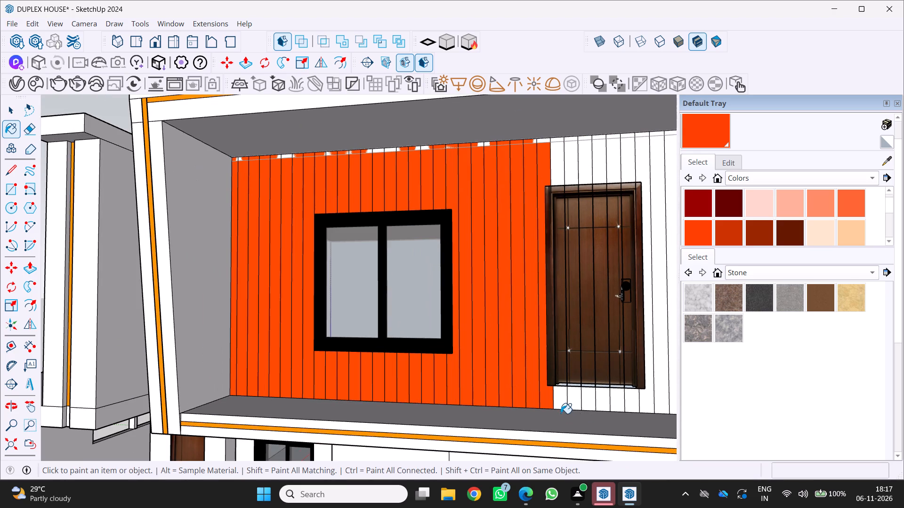
{"action": "left_click", "coordinate": [561, 413]}
{"action": "key", "text": "ctrl+z"}
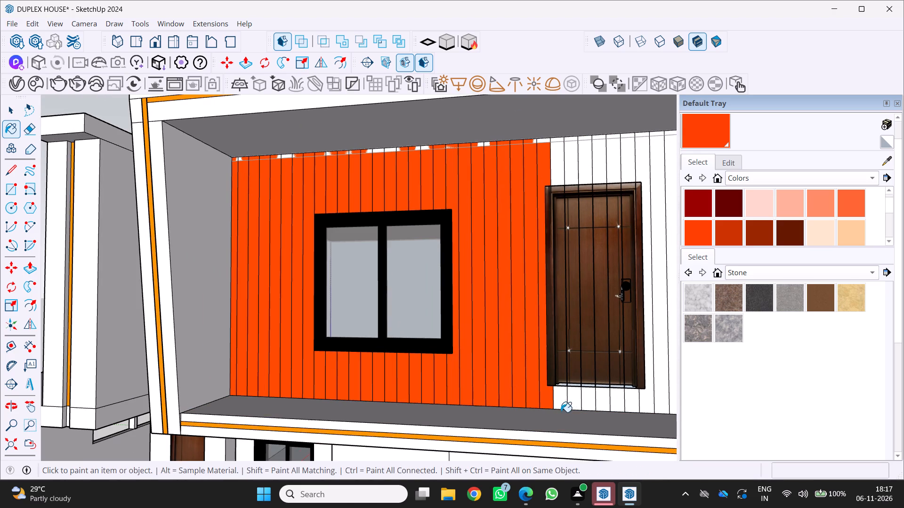
{"action": "left_click", "coordinate": [561, 405]}
{"action": "left_click", "coordinate": [574, 405]}
{"action": "left_click_drag", "start_coordinate": [583, 406], "coordinate": [589, 406]}
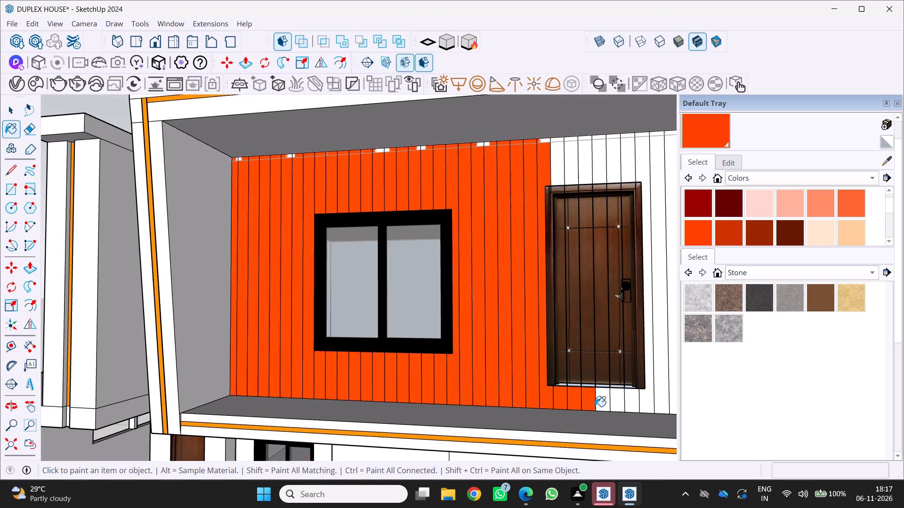
{"action": "left_click_drag", "start_coordinate": [595, 406], "coordinate": [606, 409]}
{"action": "left_click", "coordinate": [616, 408]}
{"action": "left_click", "coordinate": [638, 407]}
Paint the full-height strips from the door's handle side to the balcony's far side wall orange-red.
{"action": "left_click", "coordinate": [643, 408]}
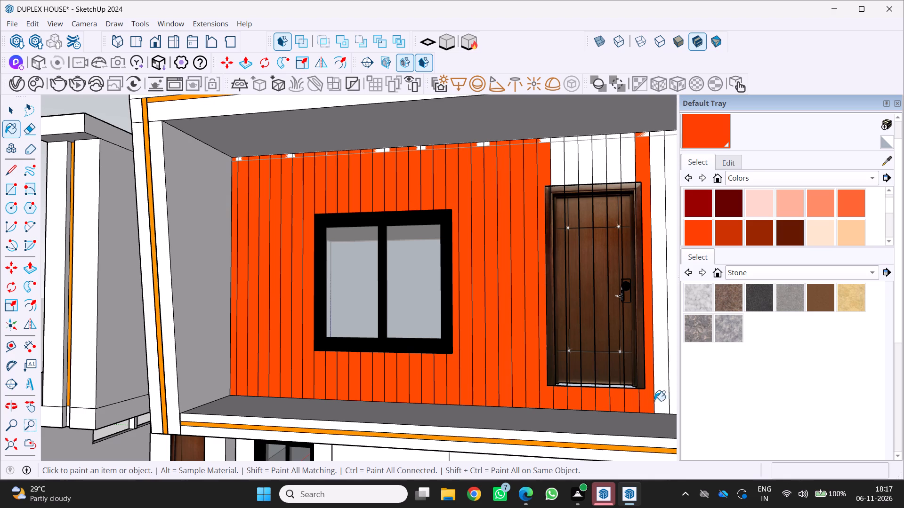
{"action": "left_click", "coordinate": [656, 401]}
{"action": "scroll", "coordinate": [628, 361], "scroll_direction": "down", "scroll_amount": 5}
{"action": "scroll", "coordinate": [648, 338], "scroll_direction": "up", "scroll_amount": 3}
{"action": "scroll", "coordinate": [630, 339], "scroll_direction": "down", "scroll_amount": 5}
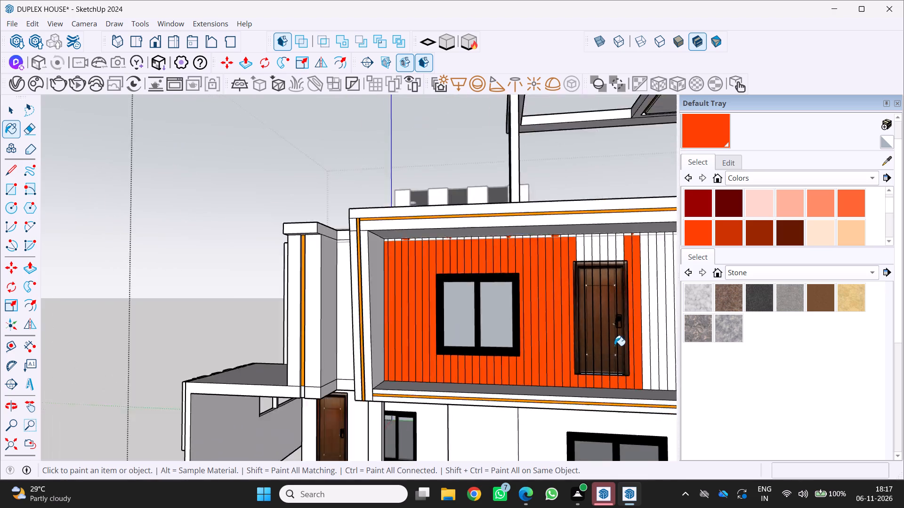
{"action": "scroll", "coordinate": [614, 346], "scroll_direction": "down", "scroll_amount": 5}
{"action": "middle_click_drag", "start_coordinate": [644, 347], "coordinate": [563, 339]}
{"action": "scroll", "coordinate": [563, 339], "scroll_direction": "down", "scroll_amount": 1}
{"action": "scroll", "coordinate": [566, 341], "scroll_direction": "up", "scroll_amount": 6}
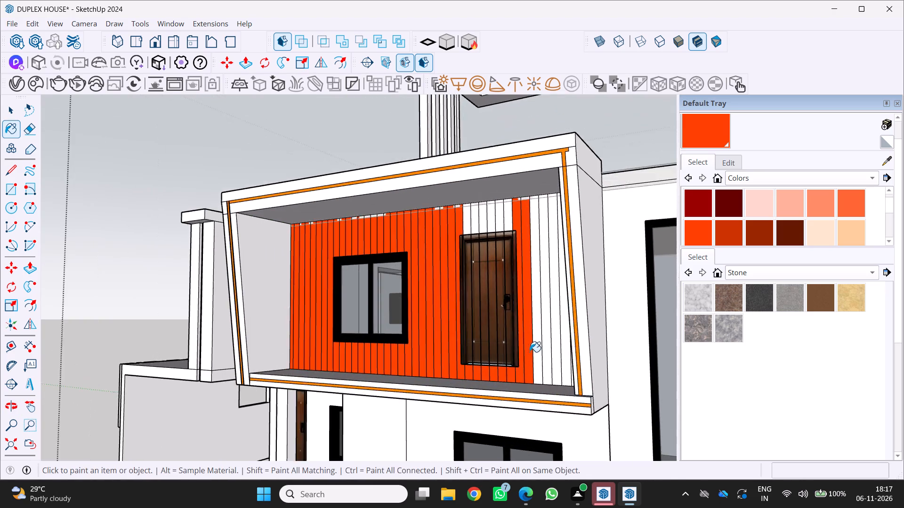
{"action": "middle_click_drag", "start_coordinate": [530, 352], "coordinate": [589, 354]}
{"action": "scroll", "coordinate": [588, 355], "scroll_direction": "up", "scroll_amount": 4}
{"action": "left_click", "coordinate": [621, 346]}
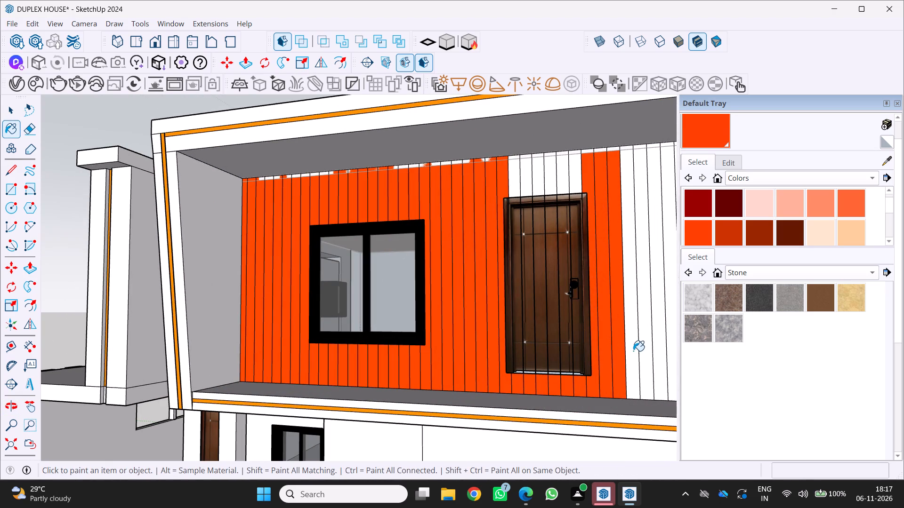
{"action": "left_click", "coordinate": [633, 351]}
{"action": "scroll", "coordinate": [629, 350], "scroll_direction": "down", "scroll_amount": 11}
{"action": "scroll", "coordinate": [603, 347], "scroll_direction": "up", "scroll_amount": 9}
{"action": "left_click", "coordinate": [632, 349]}
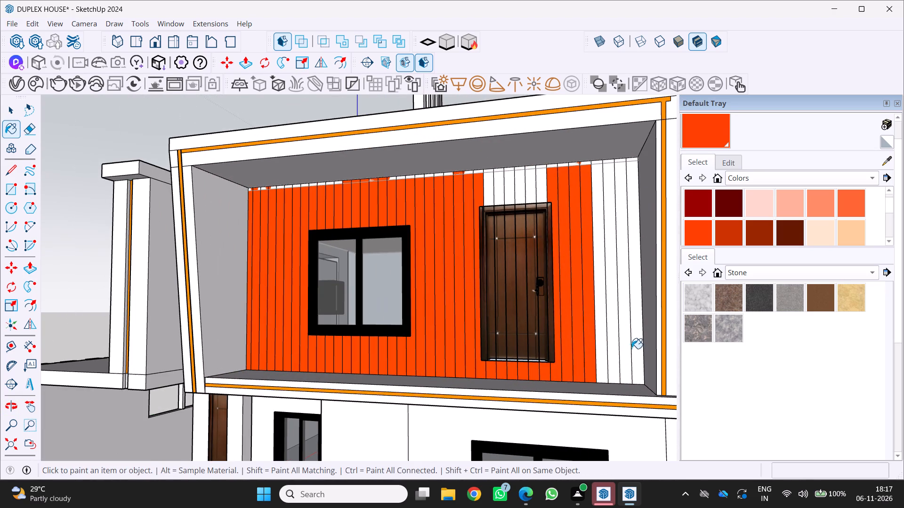
{"action": "left_click", "coordinate": [622, 345]}
{"action": "left_click", "coordinate": [612, 341]}
{"action": "left_click_drag", "start_coordinate": [597, 340], "coordinate": [598, 350]}
{"action": "left_click", "coordinate": [637, 365]}
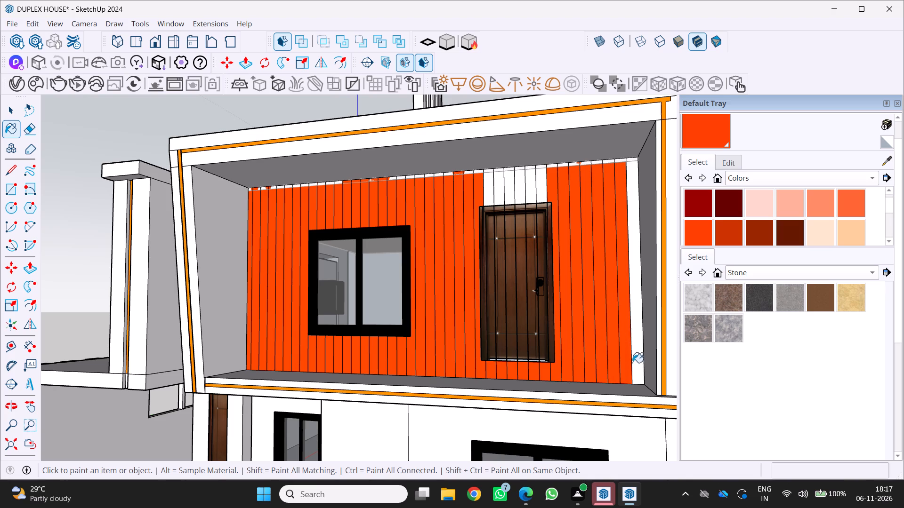
Paint the short vertical strips above the balcony door orange-red.
{"action": "scroll", "coordinate": [496, 159], "scroll_direction": "up", "scroll_amount": 6}
{"action": "left_click", "coordinate": [483, 182]}
{"action": "left_click", "coordinate": [504, 195]}
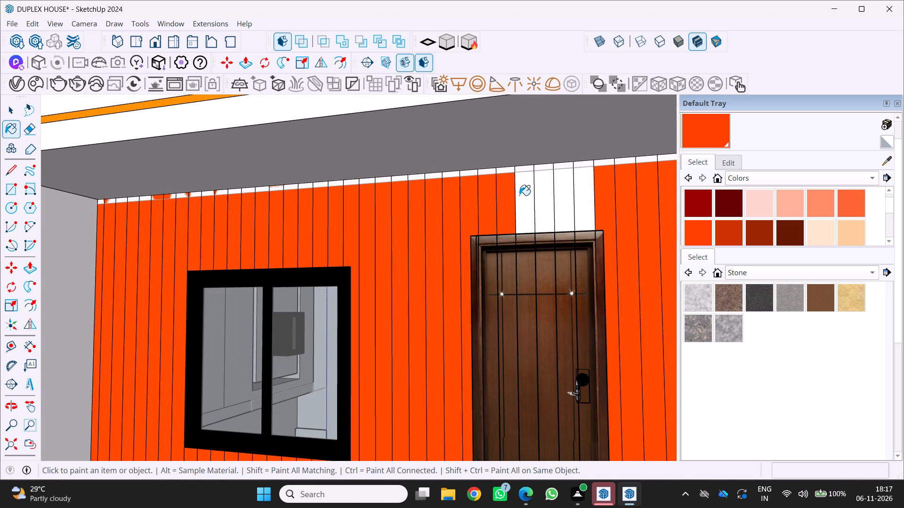
{"action": "left_click_drag", "start_coordinate": [519, 195], "coordinate": [527, 195]}
{"action": "left_click", "coordinate": [539, 194]}
{"action": "left_click_drag", "start_coordinate": [562, 200], "coordinate": [574, 200]}
{"action": "left_click", "coordinate": [579, 202]}
{"action": "left_click", "coordinate": [563, 188]}
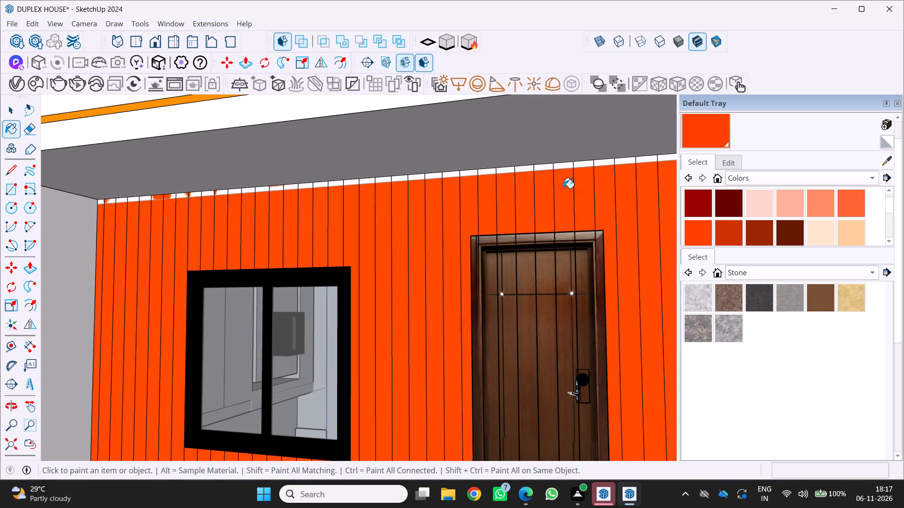
Paint the leftover white slivers above the balcony door, just below the ceiling, orange-red.
{"action": "scroll", "coordinate": [565, 171], "scroll_direction": "up", "scroll_amount": 7}
{"action": "left_click", "coordinate": [556, 154]}
{"action": "left_click", "coordinate": [551, 166]}
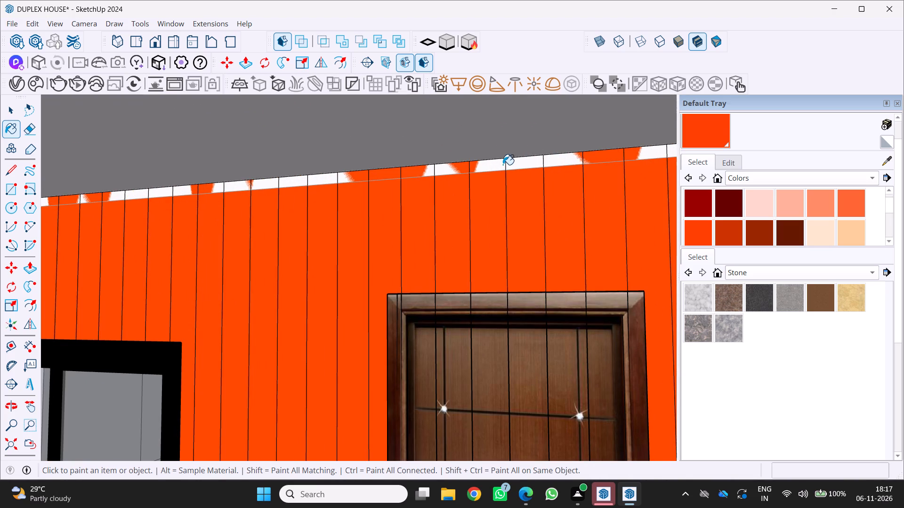
{"action": "left_click", "coordinate": [503, 165]}
Examine the painted balcony back wall and the whole front facade from several angles and distances.
{"action": "scroll", "coordinate": [535, 163], "scroll_direction": "down", "scroll_amount": 20}
{"action": "scroll", "coordinate": [535, 163], "scroll_direction": "down", "scroll_amount": 6}
{"action": "middle_click_drag", "start_coordinate": [433, 238], "coordinate": [425, 293]}
{"action": "scroll", "coordinate": [433, 240], "scroll_direction": "down", "scroll_amount": 1}
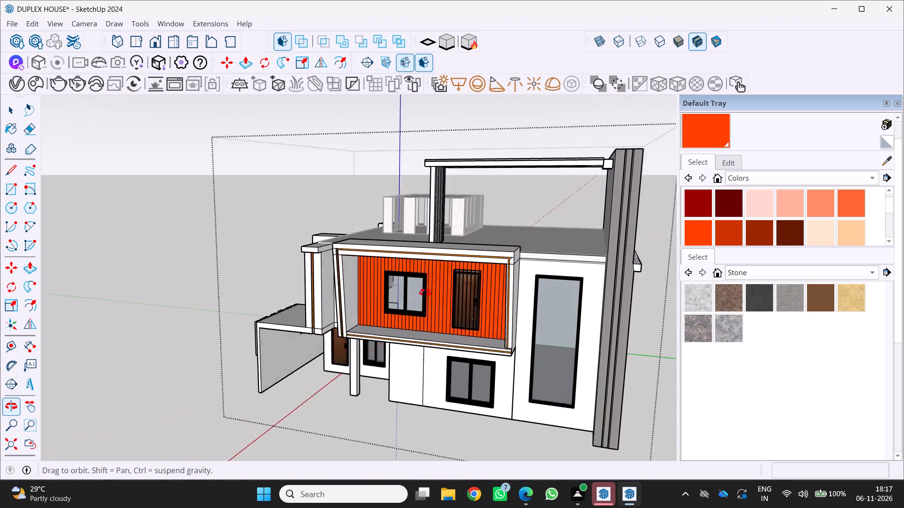
{"action": "middle_click_drag", "start_coordinate": [425, 293], "coordinate": [492, 271]}
{"action": "scroll", "coordinate": [421, 281], "scroll_direction": "down", "scroll_amount": 6}
{"action": "scroll", "coordinate": [344, 350], "scroll_direction": "up", "scroll_amount": 1}
{"action": "middle_click_drag", "start_coordinate": [342, 350], "coordinate": [304, 320]}
{"action": "scroll", "coordinate": [399, 265], "scroll_direction": "up", "scroll_amount": 8}
{"action": "middle_click_drag", "start_coordinate": [407, 274], "coordinate": [448, 316]}
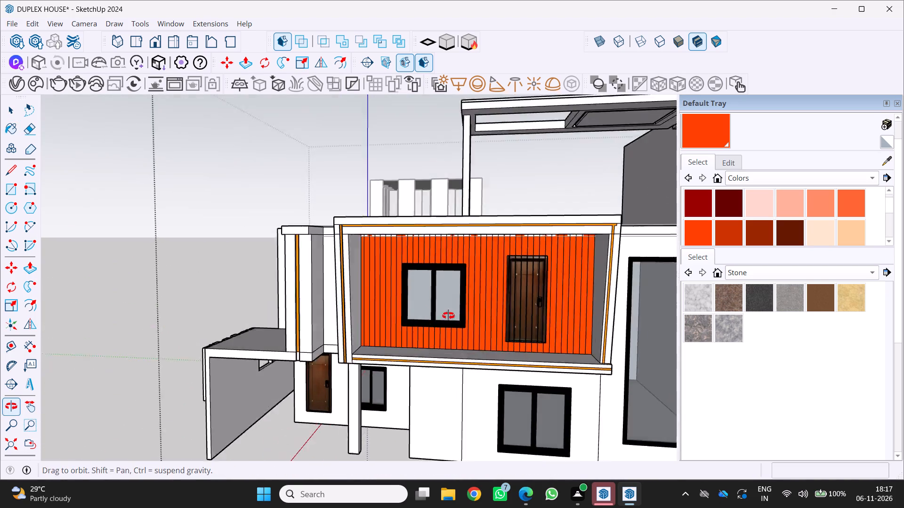
{"action": "middle_click_drag", "start_coordinate": [448, 316], "coordinate": [457, 310]}
{"action": "scroll", "coordinate": [422, 283], "scroll_direction": "down", "scroll_amount": 9}
{"action": "middle_click_drag", "start_coordinate": [307, 274], "coordinate": [242, 254]}
{"action": "scroll", "coordinate": [372, 249], "scroll_direction": "up", "scroll_amount": 3}
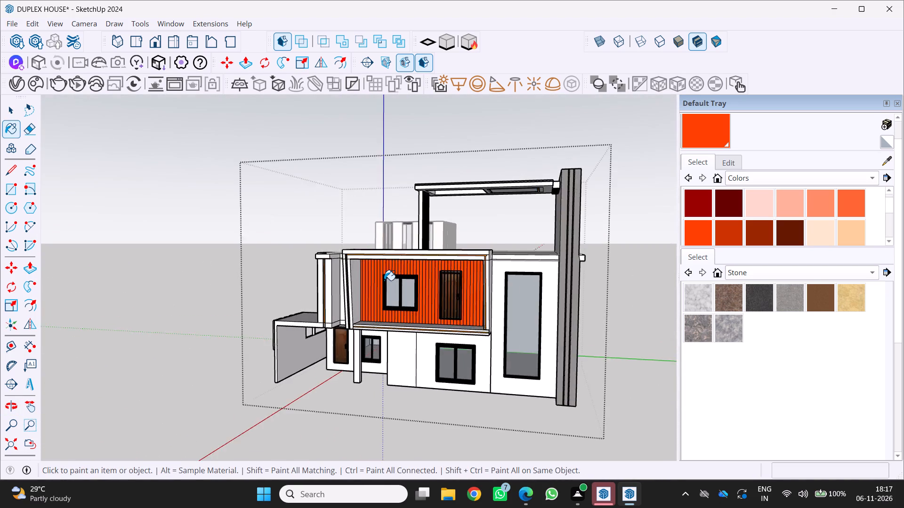
{"action": "scroll", "coordinate": [384, 280], "scroll_direction": "up", "scroll_amount": 8}
{"action": "scroll", "coordinate": [366, 293], "scroll_direction": "down", "scroll_amount": 5}
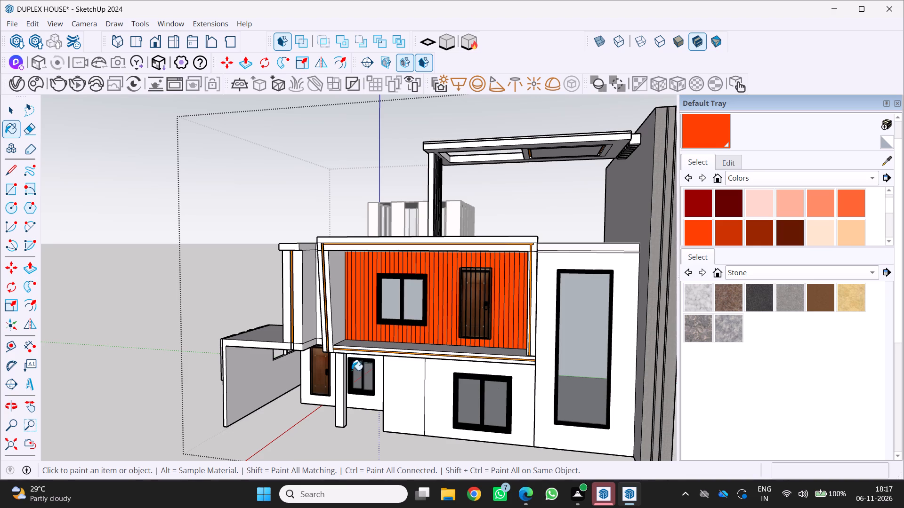
{"action": "scroll", "coordinate": [339, 378], "scroll_direction": "down", "scroll_amount": 4}
{"action": "middle_click_drag", "start_coordinate": [337, 381], "coordinate": [377, 380]}
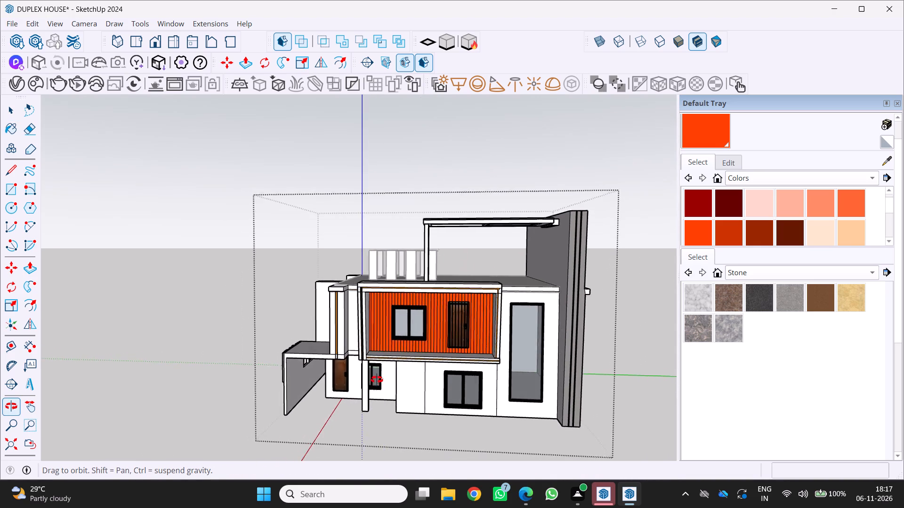
{"action": "middle_click_drag", "start_coordinate": [377, 380], "coordinate": [376, 385]}
{"action": "middle_click", "coordinate": [376, 385]}
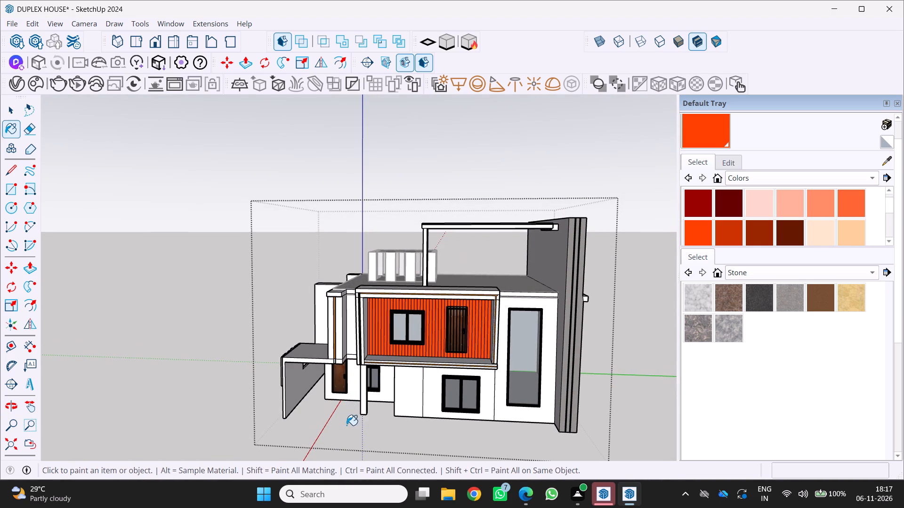
{"action": "scroll", "coordinate": [322, 358], "scroll_direction": "down", "scroll_amount": 5}
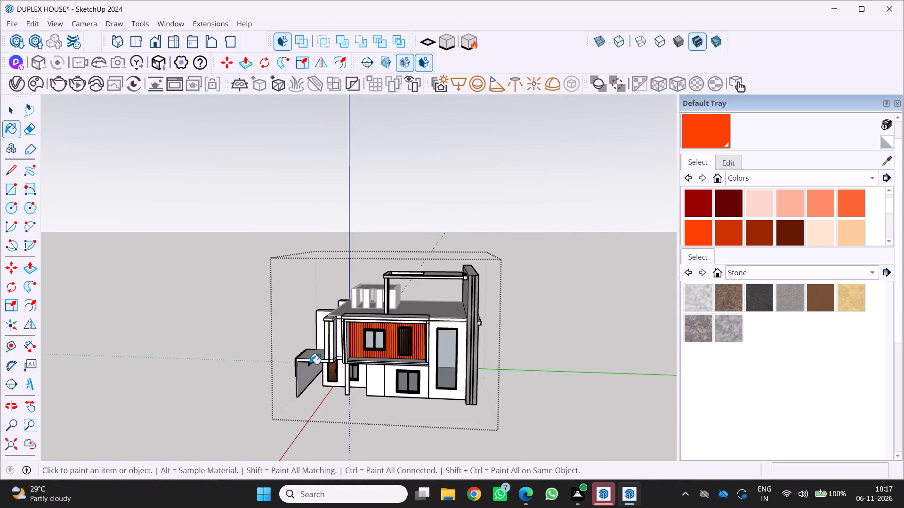
{"action": "scroll", "coordinate": [310, 364], "scroll_direction": "down", "scroll_amount": 4}
{"action": "middle_click_drag", "start_coordinate": [281, 383], "coordinate": [361, 285]}
{"action": "middle_click", "coordinate": [359, 284]}
{"action": "middle_click", "coordinate": [355, 284]}
{"action": "middle_click_drag", "start_coordinate": [302, 289], "coordinate": [251, 299]}
{"action": "middle_click_drag", "start_coordinate": [278, 338], "coordinate": [222, 366]}
{"action": "scroll", "coordinate": [225, 371], "scroll_direction": "up", "scroll_amount": 4}
{"action": "scroll", "coordinate": [289, 348], "scroll_direction": "up", "scroll_amount": 1}
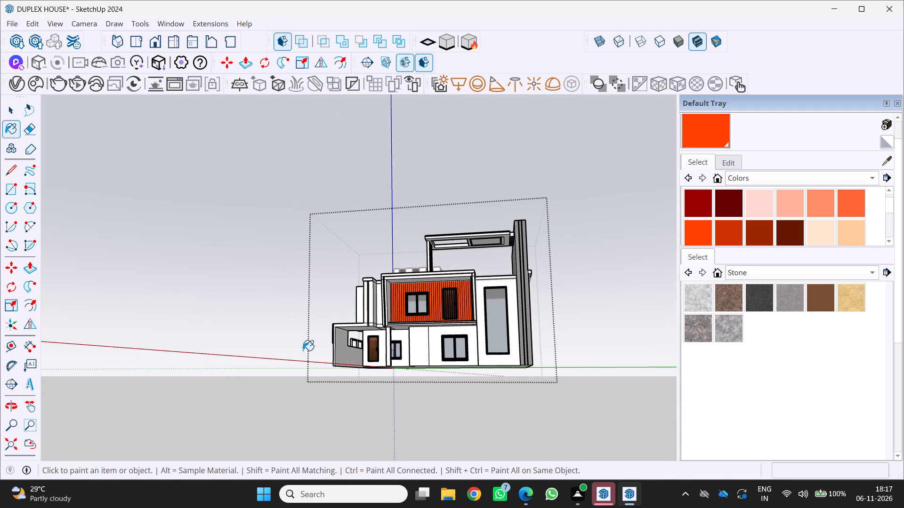
{"action": "middle_click_drag", "start_coordinate": [290, 379], "coordinate": [308, 387]}
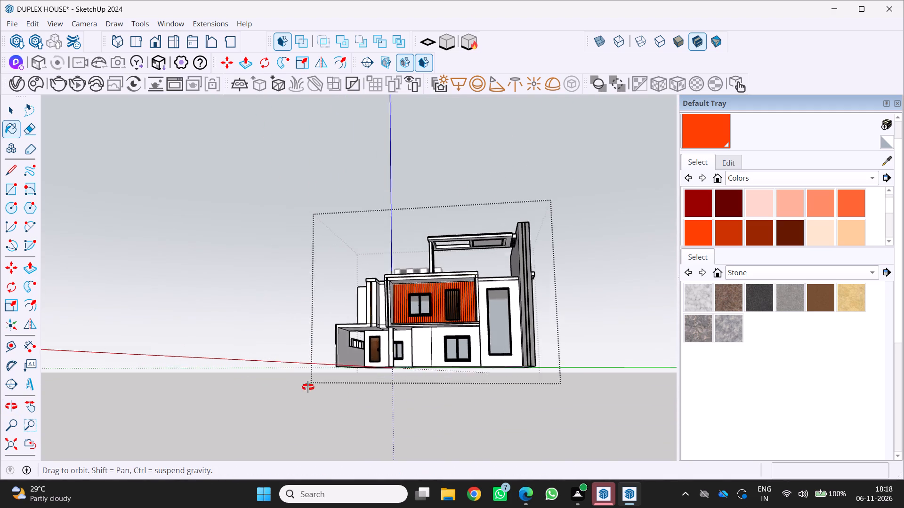
{"action": "middle_click_drag", "start_coordinate": [308, 387], "coordinate": [478, 377]}
Inspect the side boundary wall's vertical fins and the ground-floor entrance porch beneath the balcony.
{"action": "scroll", "coordinate": [449, 346], "scroll_direction": "up", "scroll_amount": 6}
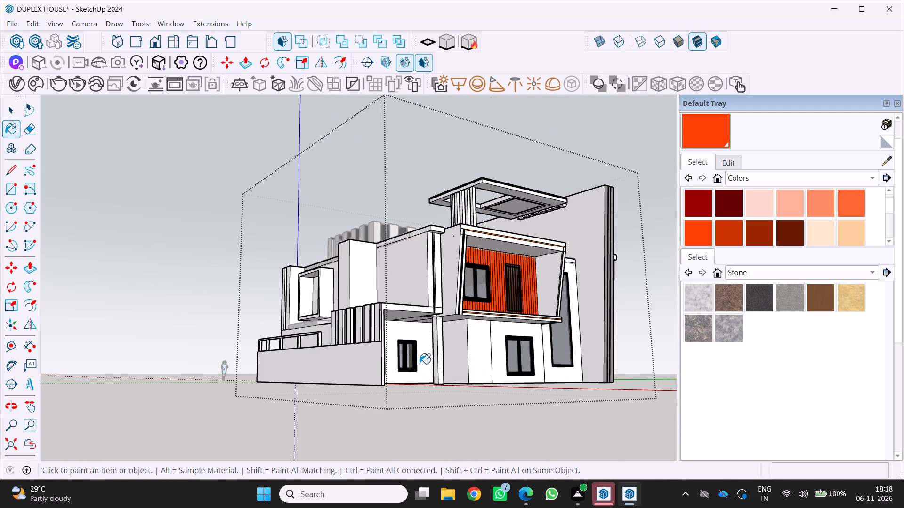
{"action": "scroll", "coordinate": [420, 364], "scroll_direction": "up", "scroll_amount": 11}
{"action": "middle_click_drag", "start_coordinate": [412, 374], "coordinate": [464, 391]}
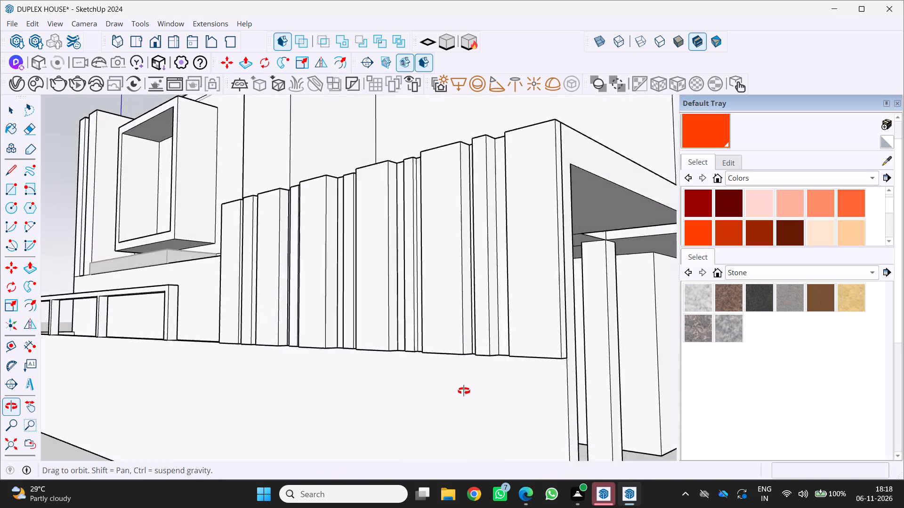
{"action": "middle_click_drag", "start_coordinate": [464, 391], "coordinate": [331, 390]}
{"action": "scroll", "coordinate": [321, 388], "scroll_direction": "down", "scroll_amount": 11}
{"action": "middle_click_drag", "start_coordinate": [311, 411], "coordinate": [473, 440]}
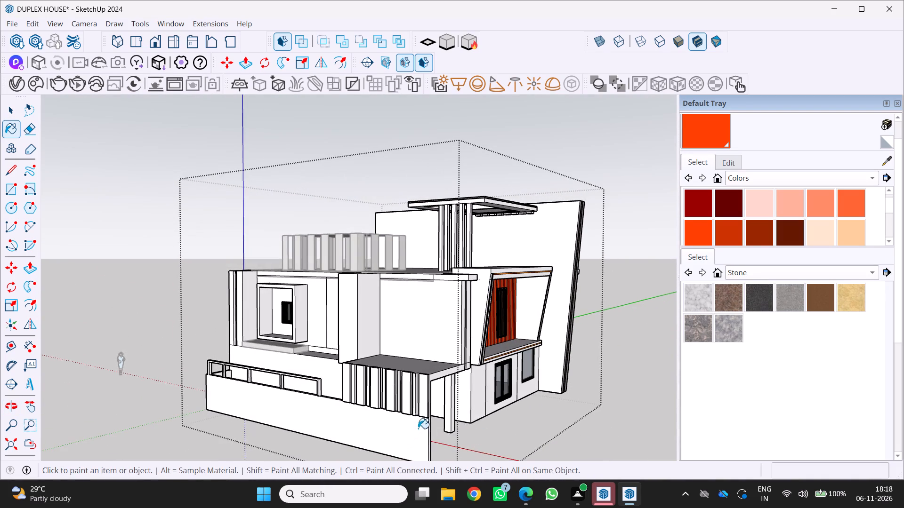
{"action": "scroll", "coordinate": [428, 410], "scroll_direction": "up", "scroll_amount": 12}
{"action": "scroll", "coordinate": [382, 460], "scroll_direction": "up", "scroll_amount": 4}
{"action": "middle_click_drag", "start_coordinate": [387, 459], "coordinate": [350, 442]}
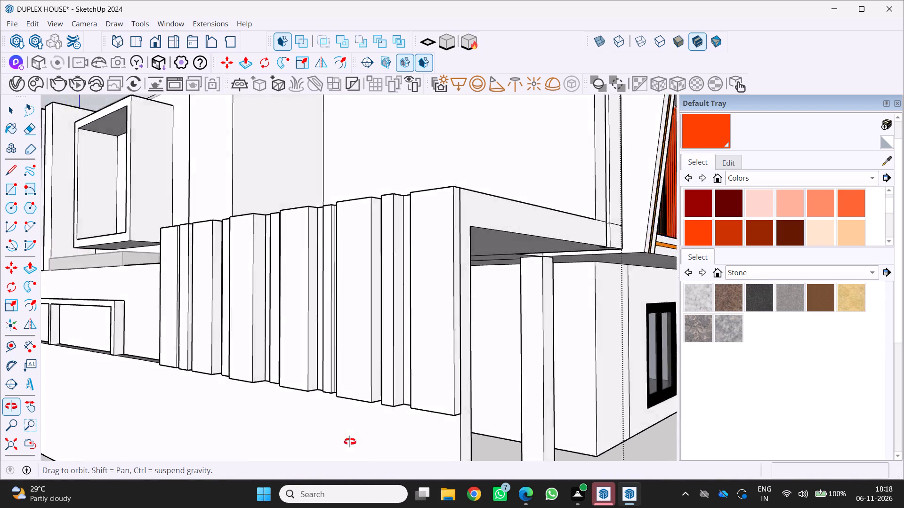
{"action": "middle_click_drag", "start_coordinate": [350, 442], "coordinate": [308, 429]}
{"action": "scroll", "coordinate": [315, 419], "scroll_direction": "down", "scroll_amount": 11}
{"action": "scroll", "coordinate": [435, 433], "scroll_direction": "up", "scroll_amount": 6}
{"action": "middle_click_drag", "start_coordinate": [451, 429], "coordinate": [432, 424]}
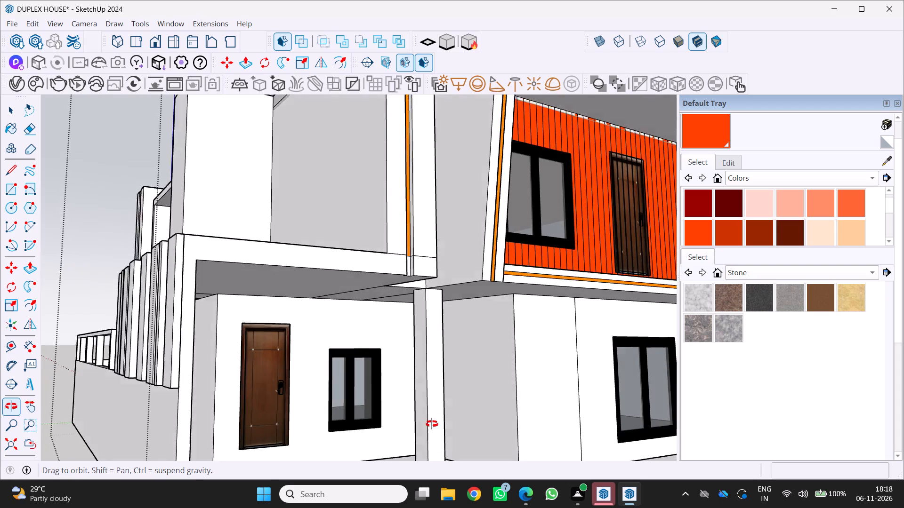
{"action": "middle_click_drag", "start_coordinate": [432, 424], "coordinate": [393, 416]}
{"action": "scroll", "coordinate": [410, 413], "scroll_direction": "down", "scroll_amount": 4}
{"action": "middle_click_drag", "start_coordinate": [419, 416], "coordinate": [448, 425]}
Draw a 12' vertical line from ceiling to floor on the porch side wall, close to its inner corner beside the entrance window.
{"action": "key", "text": "l"}
{"action": "scroll", "coordinate": [446, 371], "scroll_direction": "up", "scroll_amount": 3}
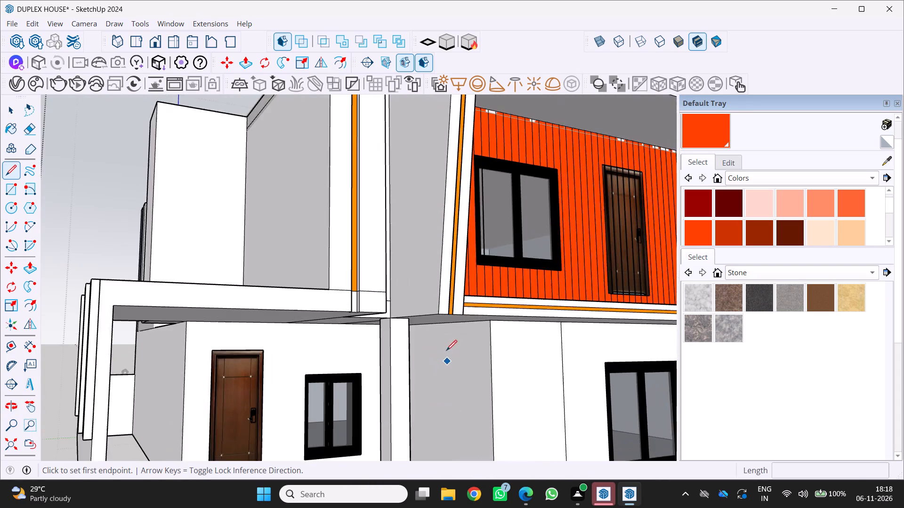
{"action": "scroll", "coordinate": [446, 350], "scroll_direction": "up", "scroll_amount": 5}
{"action": "scroll", "coordinate": [388, 350], "scroll_direction": "up", "scroll_amount": 5}
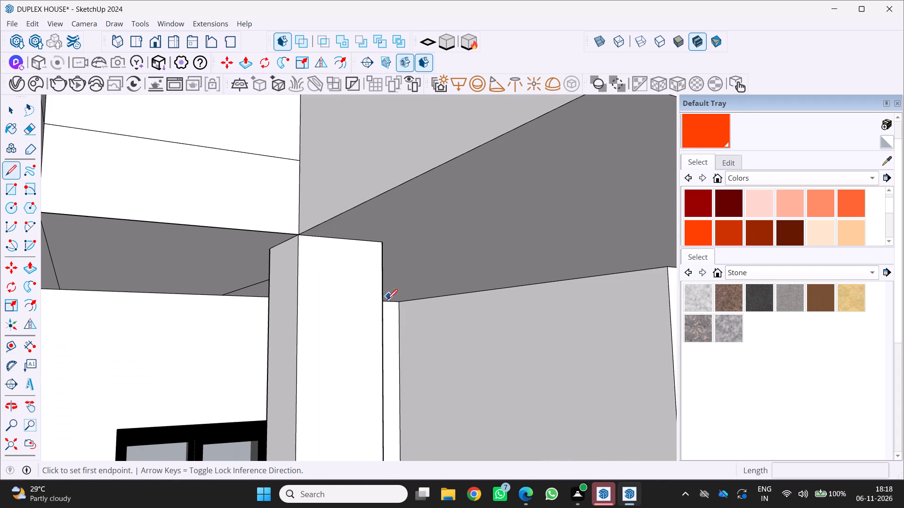
{"action": "scroll", "coordinate": [408, 303], "scroll_direction": "up", "scroll_amount": 1}
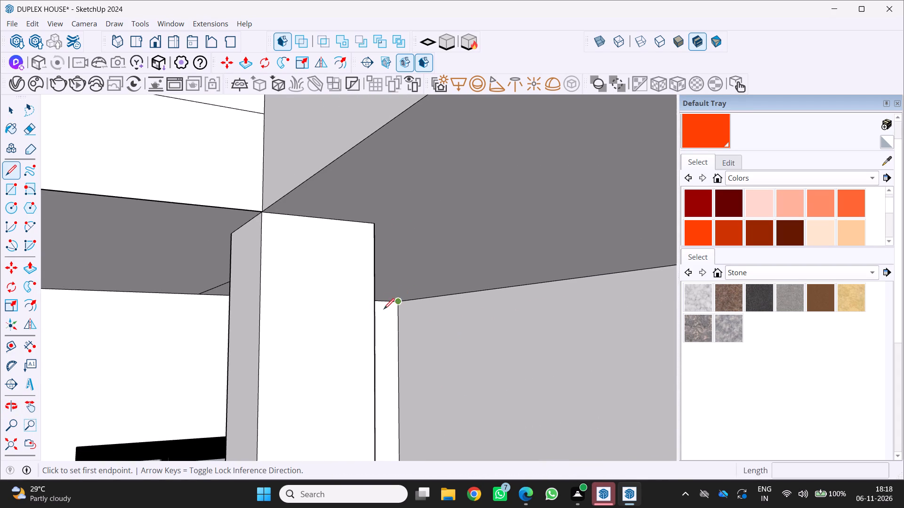
{"action": "key", "text": "5"}
{"action": "scroll", "coordinate": [409, 311], "scroll_direction": "down", "scroll_amount": 7}
{"action": "middle_click_drag", "start_coordinate": [416, 318], "coordinate": [443, 321]}
{"action": "scroll", "coordinate": [443, 321], "scroll_direction": "down", "scroll_amount": 9}
{"action": "scroll", "coordinate": [447, 330], "scroll_direction": "up", "scroll_amount": 5}
{"action": "middle_click_drag", "start_coordinate": [460, 327], "coordinate": [444, 333]}
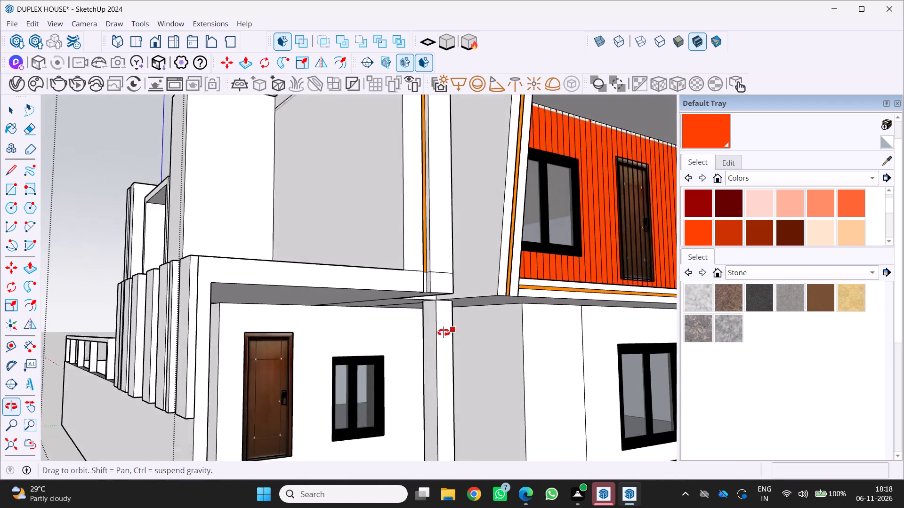
{"action": "middle_click_drag", "start_coordinate": [444, 333], "coordinate": [435, 333]}
{"action": "scroll", "coordinate": [430, 334], "scroll_direction": "up", "scroll_amount": 11}
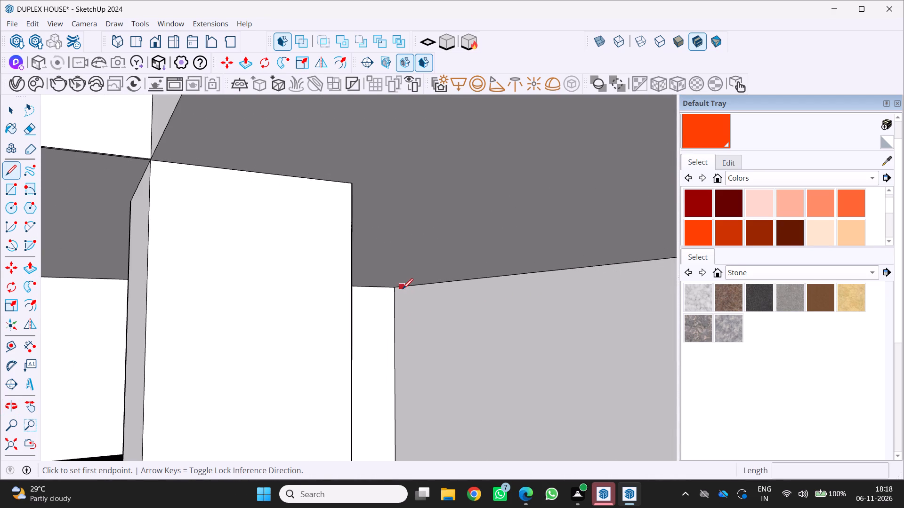
{"action": "left_click", "coordinate": [402, 288]}
{"action": "scroll", "coordinate": [396, 332], "scroll_direction": "down", "scroll_amount": 9}
{"action": "scroll", "coordinate": [397, 387], "scroll_direction": "down", "scroll_amount": 4}
{"action": "middle_click_drag", "start_coordinate": [396, 388], "coordinate": [396, 372]}
{"action": "scroll", "coordinate": [395, 388], "scroll_direction": "up", "scroll_amount": 1}
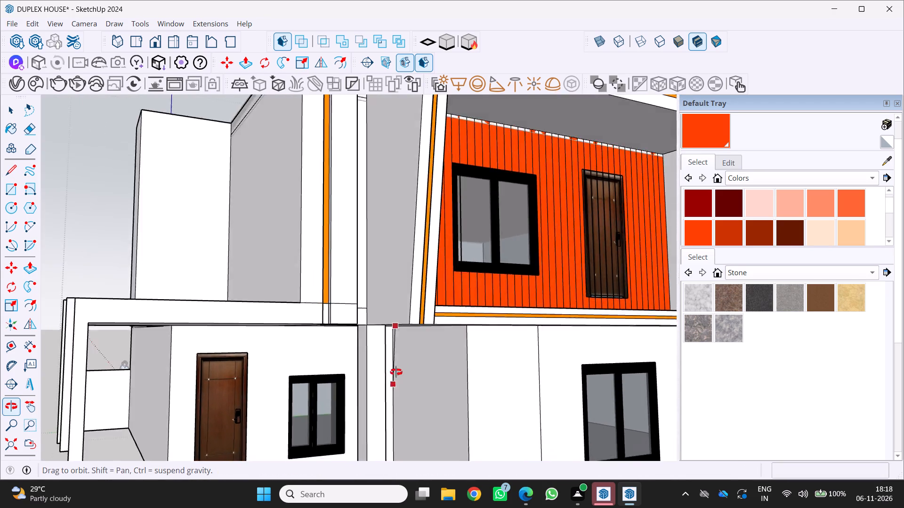
{"action": "middle_click_drag", "start_coordinate": [396, 372], "coordinate": [407, 334]}
{"action": "scroll", "coordinate": [419, 433], "scroll_direction": "up", "scroll_amount": 3}
{"action": "middle_click_drag", "start_coordinate": [416, 431], "coordinate": [452, 421]}
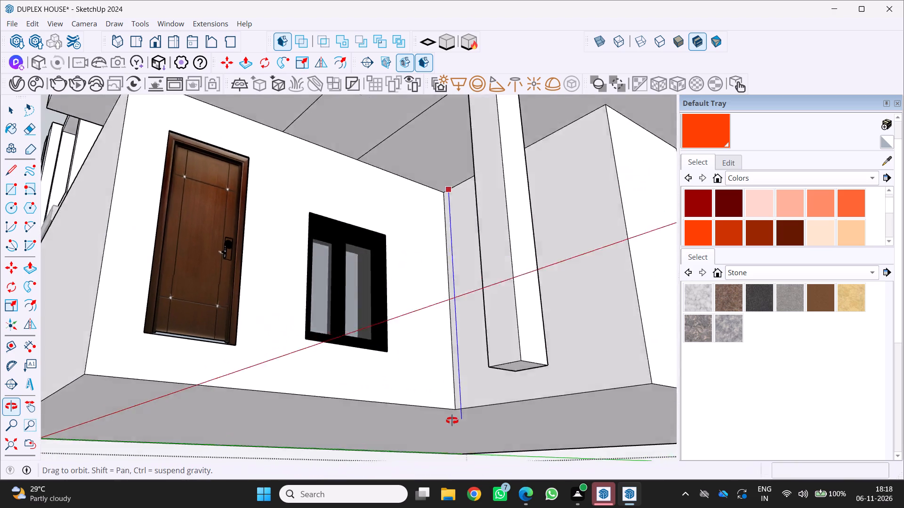
{"action": "middle_click_drag", "start_coordinate": [452, 421], "coordinate": [461, 415]}
{"action": "scroll", "coordinate": [499, 388], "scroll_direction": "up", "scroll_amount": 3}
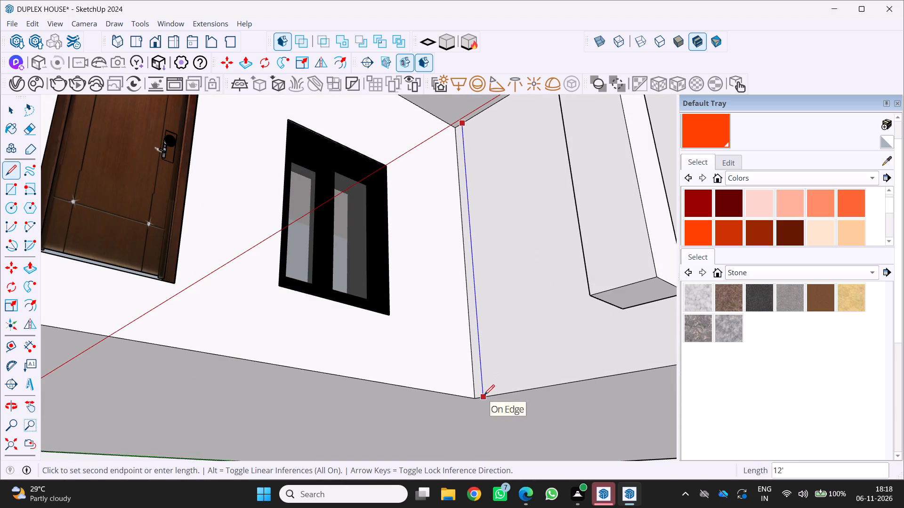
{"action": "left_click", "coordinate": [484, 395]}
Copy the vertical line about 9.6' to the porch side wall's outer corner, dividing the distance into 15 equal spaces.
{"action": "scroll", "coordinate": [492, 389], "scroll_direction": "down", "scroll_amount": 5}
{"action": "key", "text": "space"}
{"action": "left_click", "coordinate": [483, 382]}
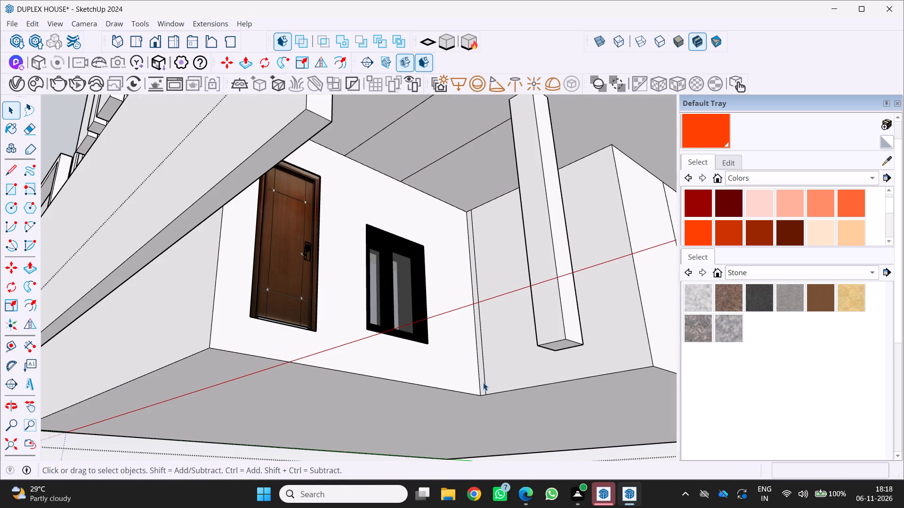
{"action": "left_click", "coordinate": [484, 381]}
{"action": "scroll", "coordinate": [483, 385], "scroll_direction": "up", "scroll_amount": 1}
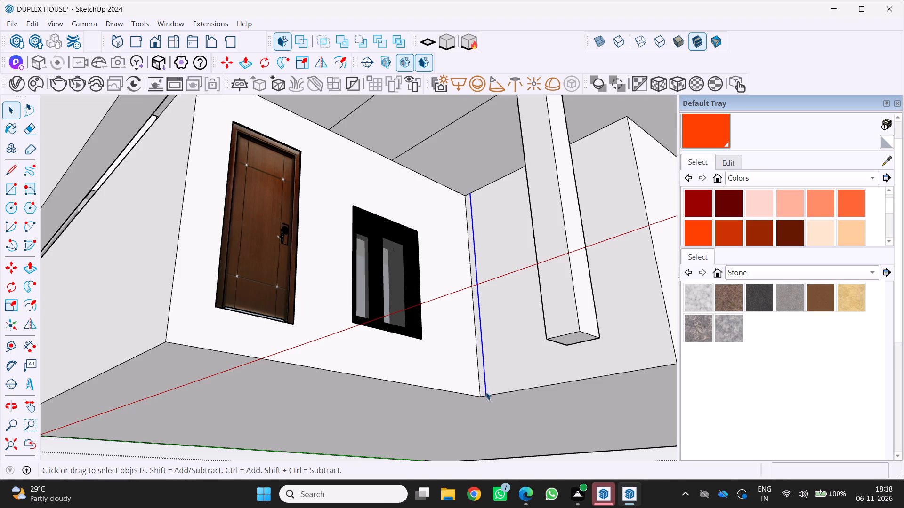
{"action": "key", "text": "m"}
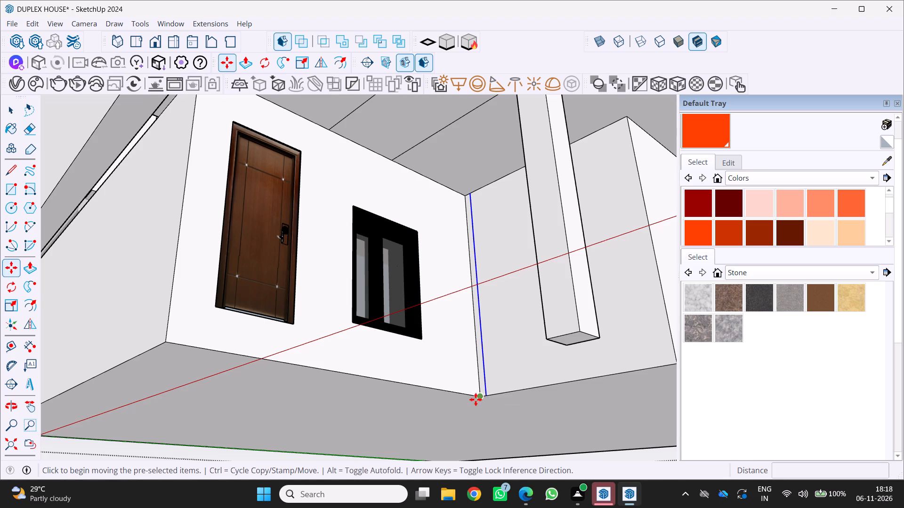
{"action": "left_click", "coordinate": [490, 395]}
{"action": "scroll", "coordinate": [497, 398], "scroll_direction": "down", "scroll_amount": 5}
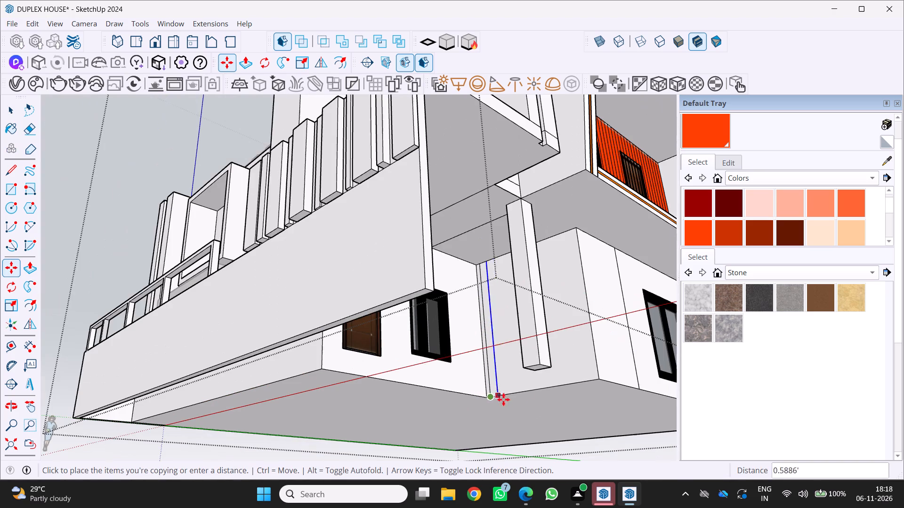
{"action": "scroll", "coordinate": [591, 381], "scroll_direction": "up", "scroll_amount": 2}
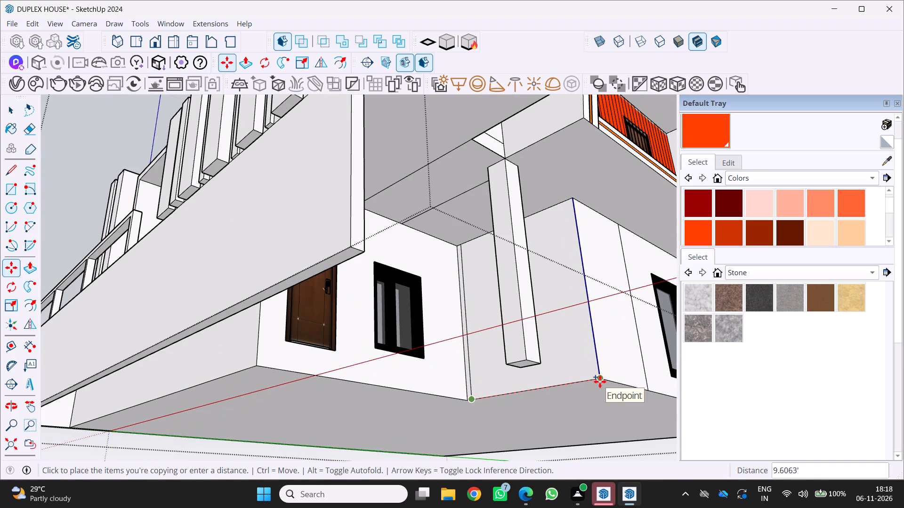
{"action": "left_click", "coordinate": [600, 381]}
{"action": "key", "text": "1"}
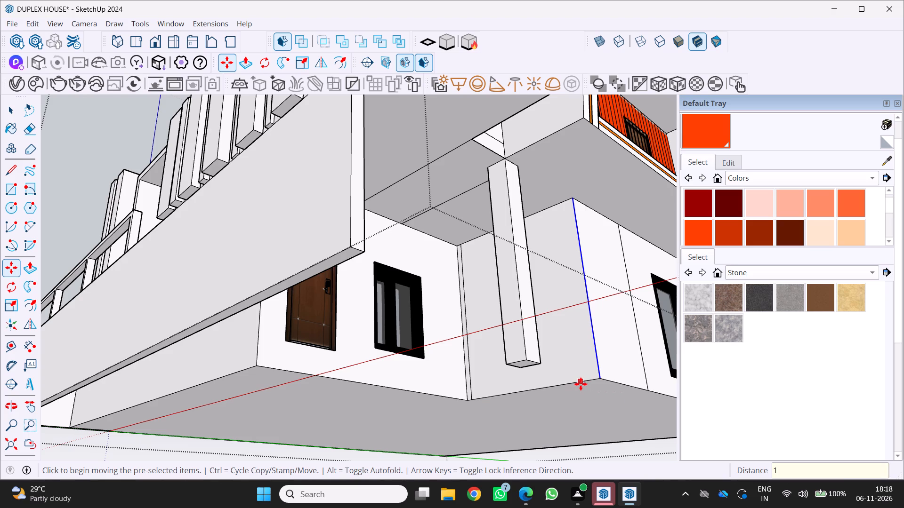
{"action": "key", "text": "5"}
{"action": "key", "text": "slash"}
{"action": "key", "text": "Return"}
Paint the outermost strips of the porch side wall with the lighter orange colour.
{"action": "scroll", "coordinate": [557, 383], "scroll_direction": "down", "scroll_amount": 5}
{"action": "middle_click_drag", "start_coordinate": [546, 391], "coordinate": [570, 431]}
{"action": "scroll", "coordinate": [599, 390], "scroll_direction": "up", "scroll_amount": 3}
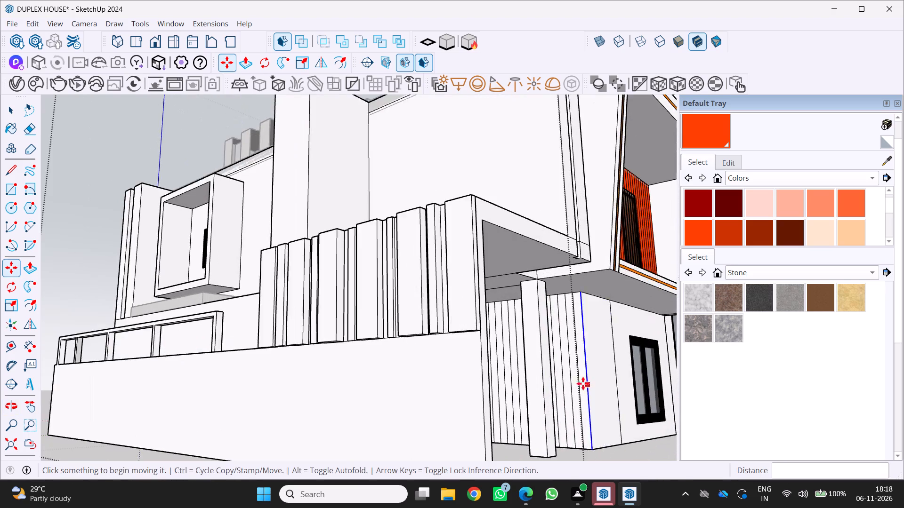
{"action": "scroll", "coordinate": [583, 383], "scroll_direction": "up", "scroll_amount": 1}
{"action": "middle_click_drag", "start_coordinate": [579, 381], "coordinate": [516, 392]}
{"action": "middle_click", "coordinate": [515, 392]}
{"action": "key", "text": "F5"}
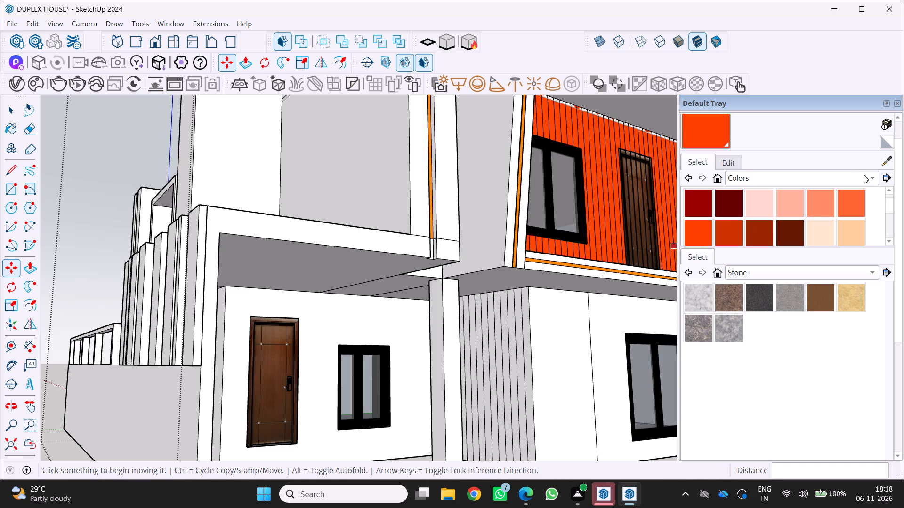
{"action": "left_click", "coordinate": [852, 196]}
{"action": "scroll", "coordinate": [497, 407], "scroll_direction": "up", "scroll_amount": 6}
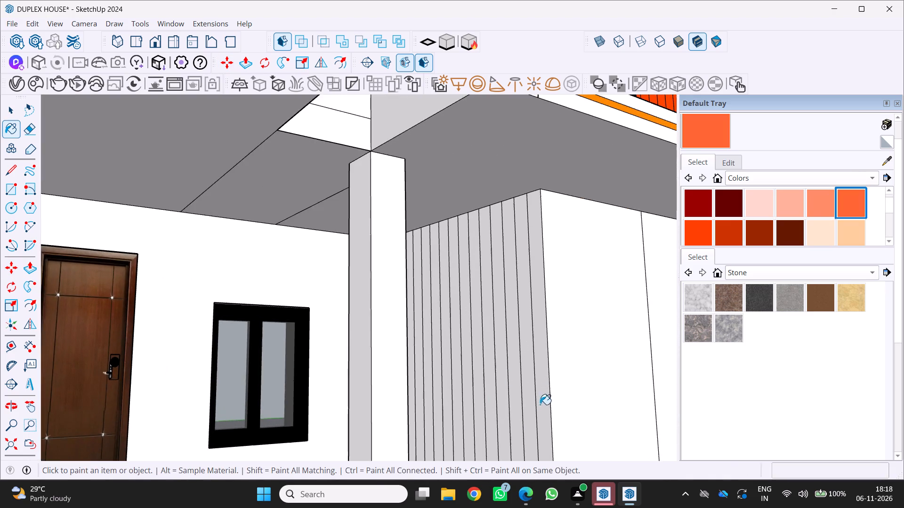
{"action": "middle_click_drag", "start_coordinate": [540, 405], "coordinate": [565, 400]}
{"action": "scroll", "coordinate": [549, 391], "scroll_direction": "down", "scroll_amount": 4}
{"action": "scroll", "coordinate": [579, 391], "scroll_direction": "up", "scroll_amount": 7}
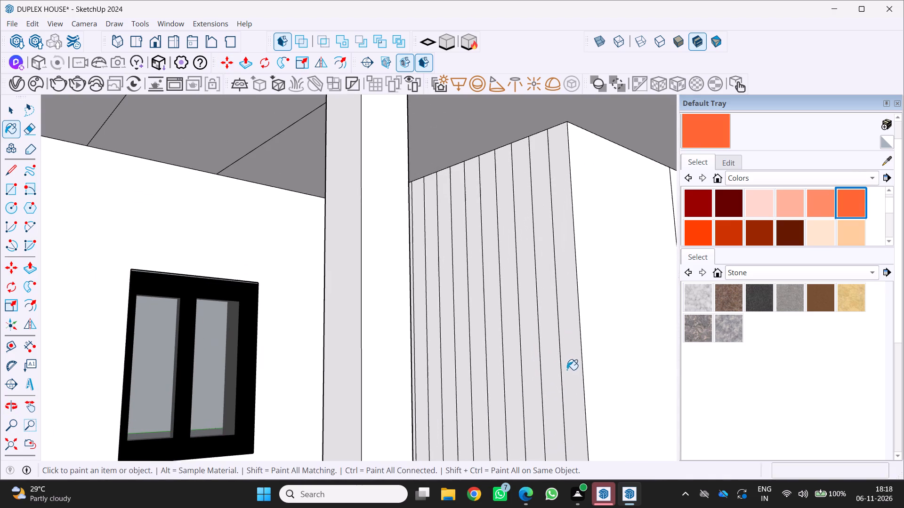
{"action": "left_click", "coordinate": [570, 370]}
{"action": "left_click", "coordinate": [546, 370]}
{"action": "left_click", "coordinate": [527, 370]}
{"action": "left_click", "coordinate": [508, 367]}
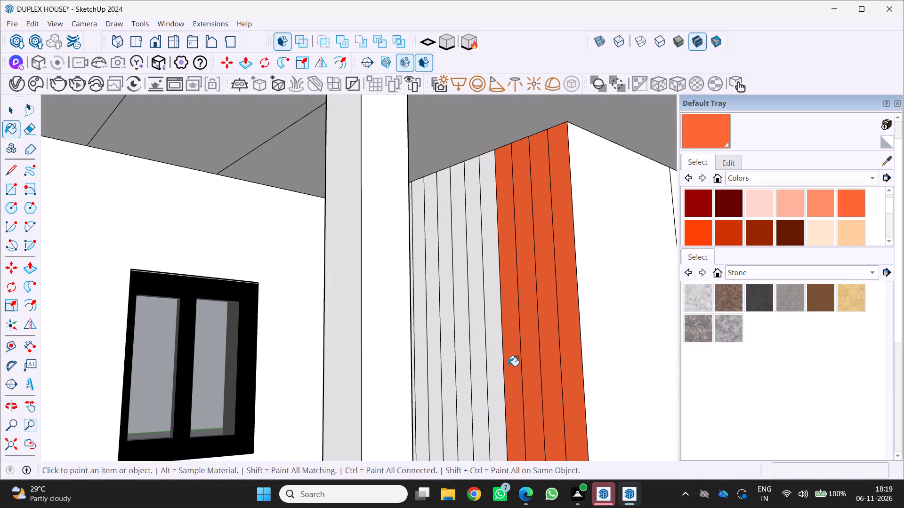
{"action": "left_click", "coordinate": [481, 370]}
{"action": "left_click", "coordinate": [490, 368]}
Paint the remaining strips of the porch side wall, from the inner corner outward, with the same lighter orange.
{"action": "scroll", "coordinate": [441, 380], "scroll_direction": "down", "scroll_amount": 2}
{"action": "middle_click_drag", "start_coordinate": [442, 389], "coordinate": [539, 398]}
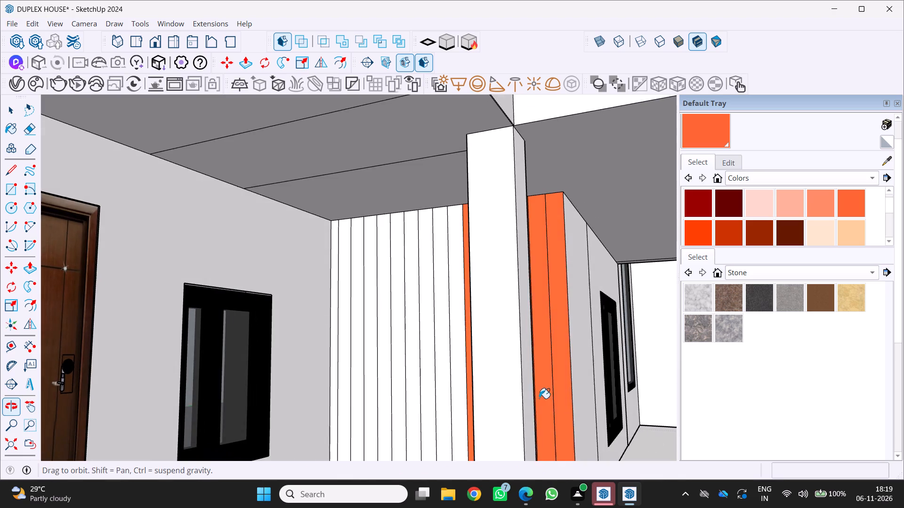
{"action": "middle_click_drag", "start_coordinate": [539, 398], "coordinate": [539, 399]}
{"action": "scroll", "coordinate": [288, 347], "scroll_direction": "up", "scroll_amount": 5}
{"action": "left_click", "coordinate": [347, 357]}
{"action": "left_click", "coordinate": [361, 364]}
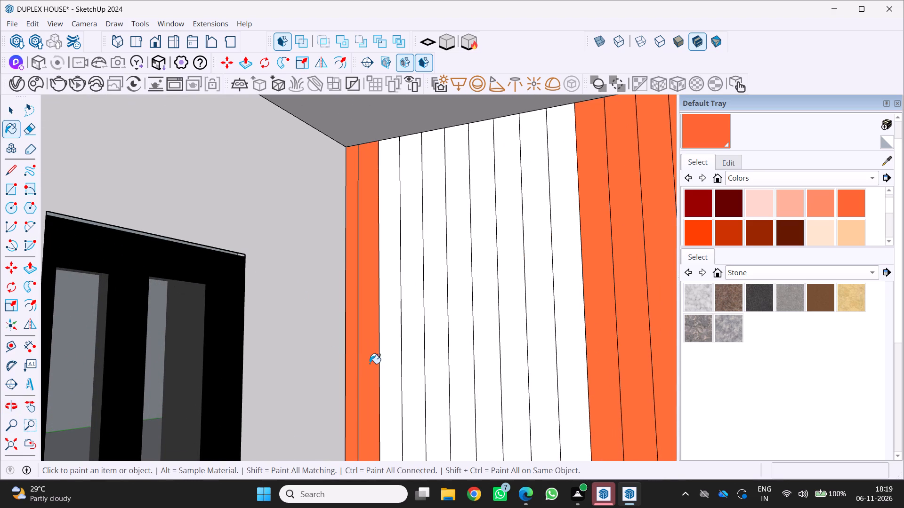
{"action": "left_click_drag", "start_coordinate": [396, 366], "coordinate": [408, 361]}
{"action": "left_click", "coordinate": [390, 356]}
{"action": "left_click_drag", "start_coordinate": [436, 357], "coordinate": [442, 359]}
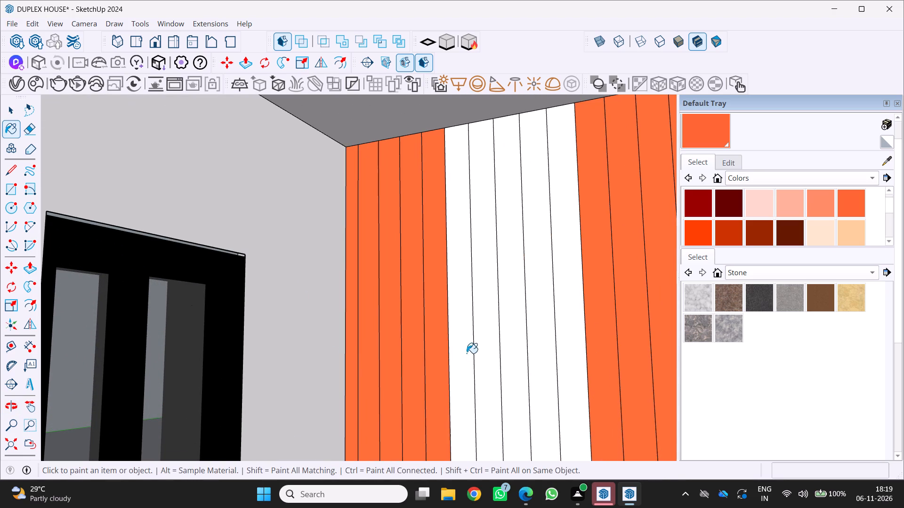
{"action": "left_click", "coordinate": [463, 355]}
{"action": "left_click_drag", "start_coordinate": [480, 356], "coordinate": [485, 354]}
{"action": "left_click", "coordinate": [509, 352]}
{"action": "left_click_drag", "start_coordinate": [536, 354], "coordinate": [549, 354]}
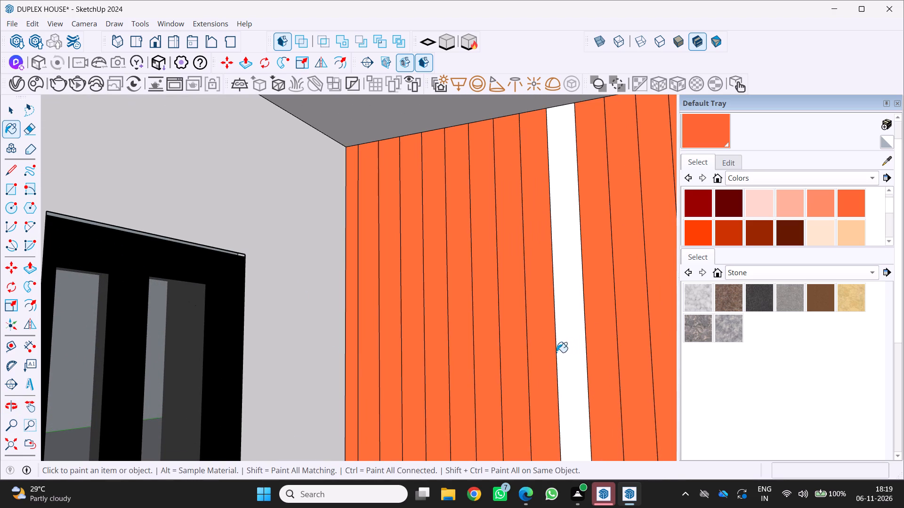
{"action": "left_click", "coordinate": [557, 352]}
Examine the orange porch side wall and the whole house exterior from several angles and distances.
{"action": "scroll", "coordinate": [576, 358], "scroll_direction": "down", "scroll_amount": 20}
{"action": "scroll", "coordinate": [576, 358], "scroll_direction": "down", "scroll_amount": 12}
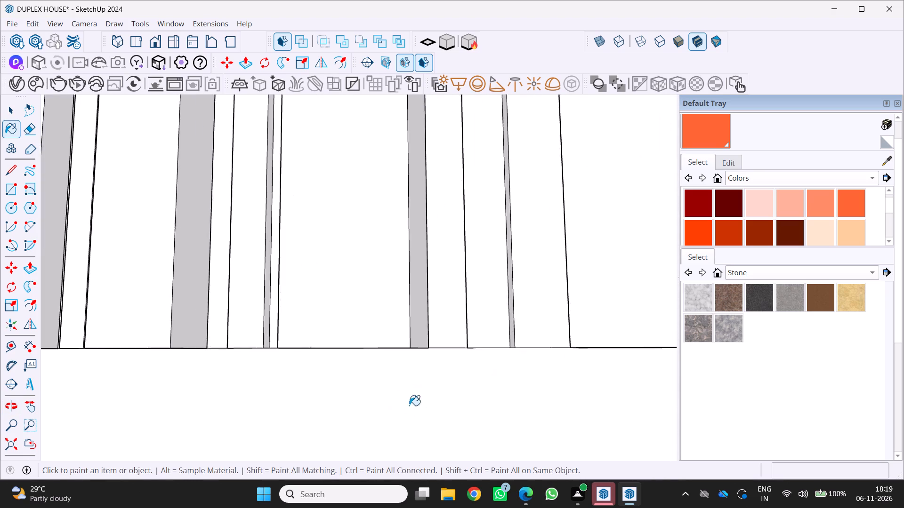
{"action": "scroll", "coordinate": [409, 405], "scroll_direction": "down", "scroll_amount": 20}
{"action": "scroll", "coordinate": [409, 405], "scroll_direction": "down", "scroll_amount": 3}
{"action": "middle_click", "coordinate": [397, 395]}
{"action": "scroll", "coordinate": [385, 409], "scroll_direction": "down", "scroll_amount": 5}
{"action": "middle_click_drag", "start_coordinate": [386, 414], "coordinate": [274, 430]}
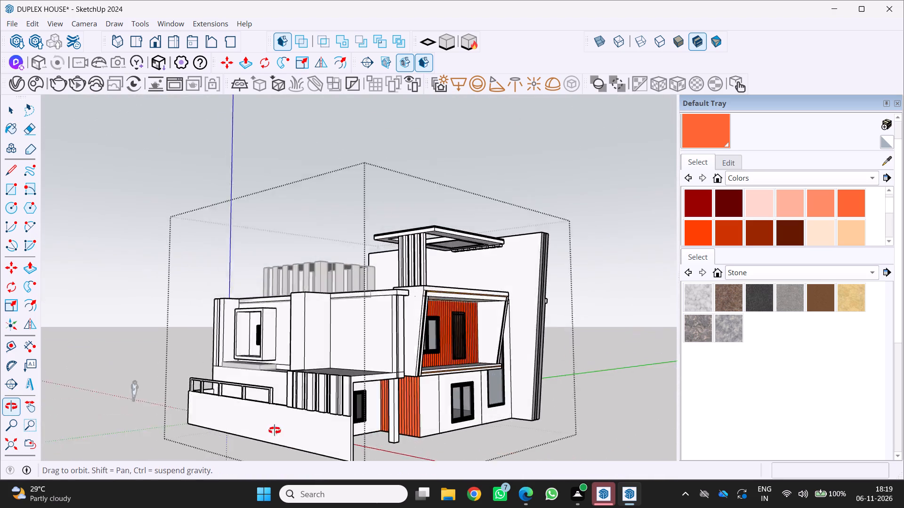
{"action": "middle_click_drag", "start_coordinate": [274, 430], "coordinate": [230, 425]}
{"action": "scroll", "coordinate": [322, 404], "scroll_direction": "up", "scroll_amount": 4}
{"action": "middle_click_drag", "start_coordinate": [379, 391], "coordinate": [409, 385]}
{"action": "scroll", "coordinate": [385, 397], "scroll_direction": "up", "scroll_amount": 7}
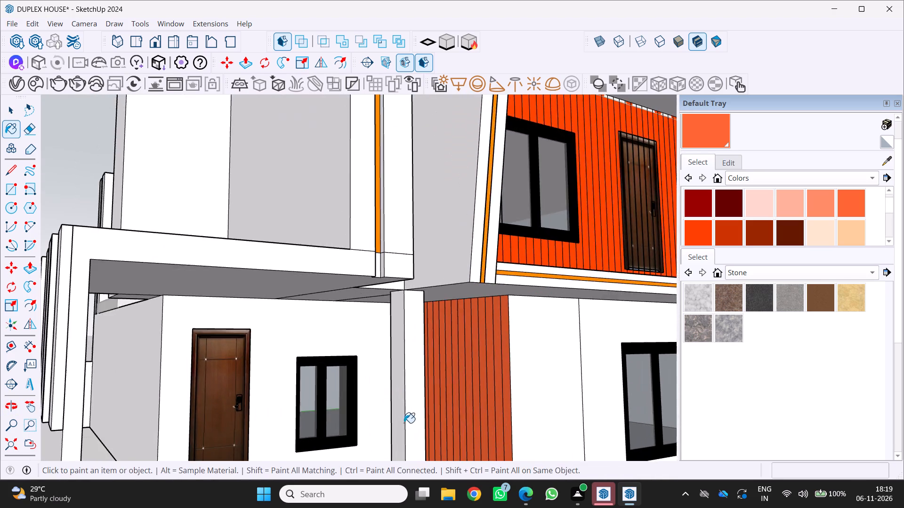
{"action": "scroll", "coordinate": [397, 425], "scroll_direction": "down", "scroll_amount": 9}
{"action": "middle_click", "coordinate": [360, 438]}
{"action": "middle_click", "coordinate": [359, 439]}
{"action": "middle_click_drag", "start_coordinate": [356, 439], "coordinate": [294, 437]}
{"action": "middle_click_drag", "start_coordinate": [292, 437], "coordinate": [286, 432]}
{"action": "middle_click_drag", "start_coordinate": [285, 431], "coordinate": [269, 423]}
{"action": "scroll", "coordinate": [268, 424], "scroll_direction": "down", "scroll_amount": 4}
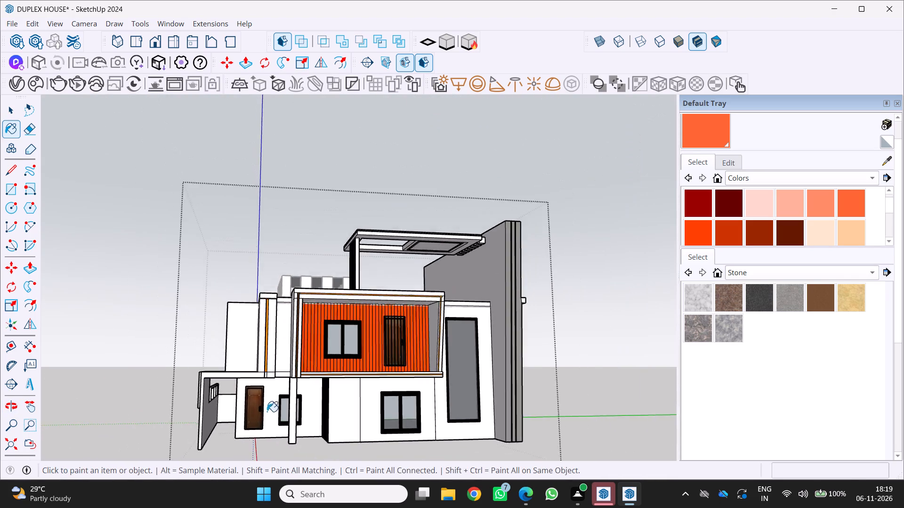
{"action": "scroll", "coordinate": [266, 408], "scroll_direction": "down", "scroll_amount": 5}
{"action": "scroll", "coordinate": [306, 421], "scroll_direction": "up", "scroll_amount": 4}
{"action": "middle_click_drag", "start_coordinate": [310, 418], "coordinate": [382, 396]}
{"action": "scroll", "coordinate": [380, 394], "scroll_direction": "up", "scroll_amount": 4}
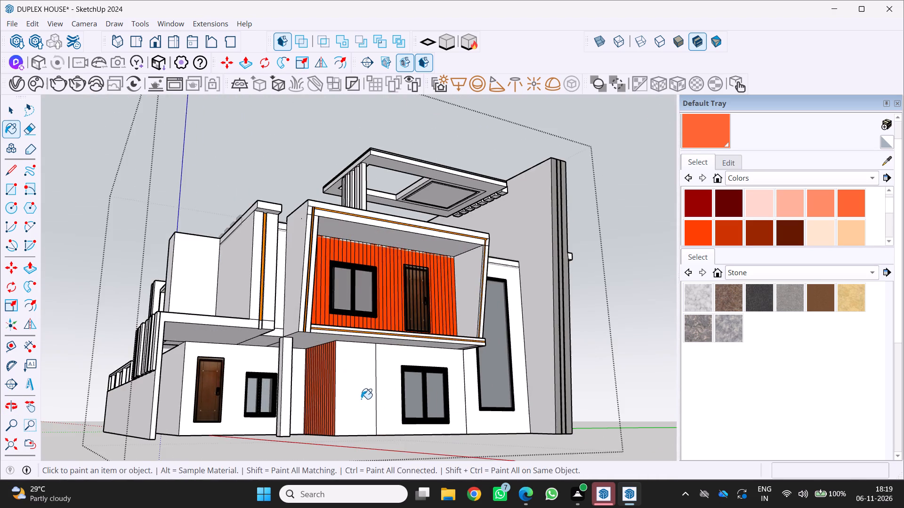
{"action": "scroll", "coordinate": [360, 399], "scroll_direction": "down", "scroll_amount": 5}
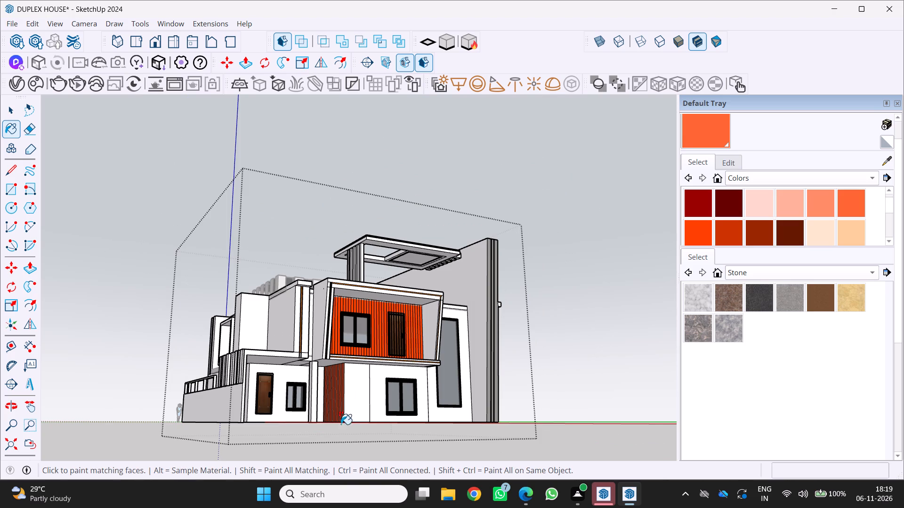
{"action": "scroll", "coordinate": [356, 436], "scroll_direction": "down", "scroll_amount": 4}
{"action": "middle_click_drag", "start_coordinate": [372, 397], "coordinate": [330, 436]}
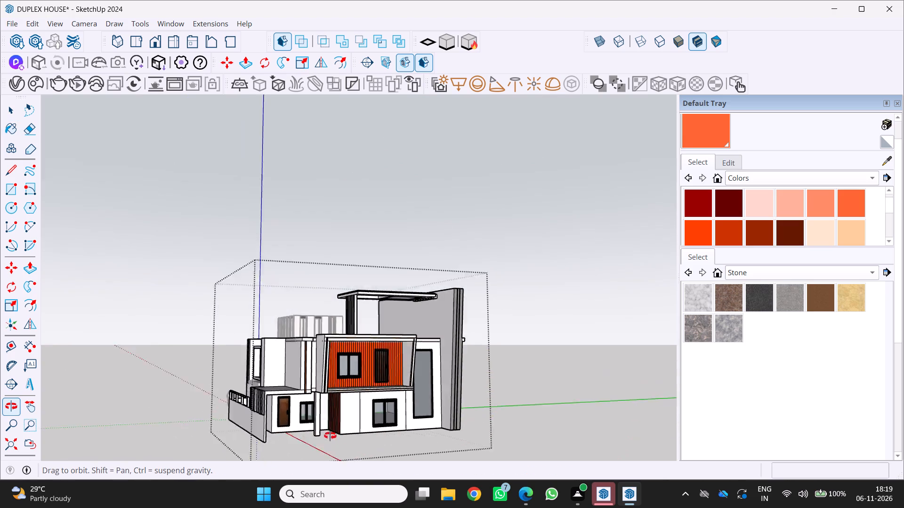
{"action": "middle_click_drag", "start_coordinate": [330, 436], "coordinate": [316, 242]}
{"action": "scroll", "coordinate": [316, 242], "scroll_direction": "down", "scroll_amount": 4, "text": "shift"}
{"action": "middle_click_drag", "start_coordinate": [300, 238], "coordinate": [246, 342]}
{"action": "scroll", "coordinate": [325, 288], "scroll_direction": "up", "scroll_amount": 4}
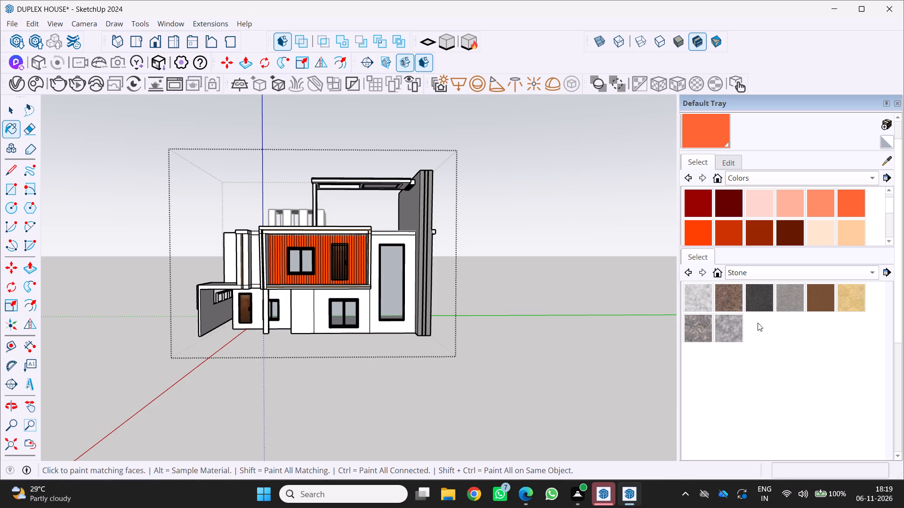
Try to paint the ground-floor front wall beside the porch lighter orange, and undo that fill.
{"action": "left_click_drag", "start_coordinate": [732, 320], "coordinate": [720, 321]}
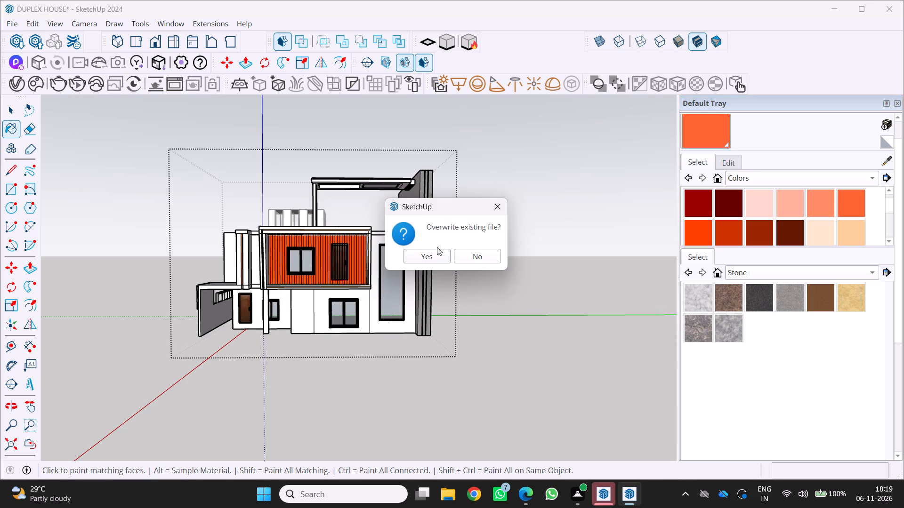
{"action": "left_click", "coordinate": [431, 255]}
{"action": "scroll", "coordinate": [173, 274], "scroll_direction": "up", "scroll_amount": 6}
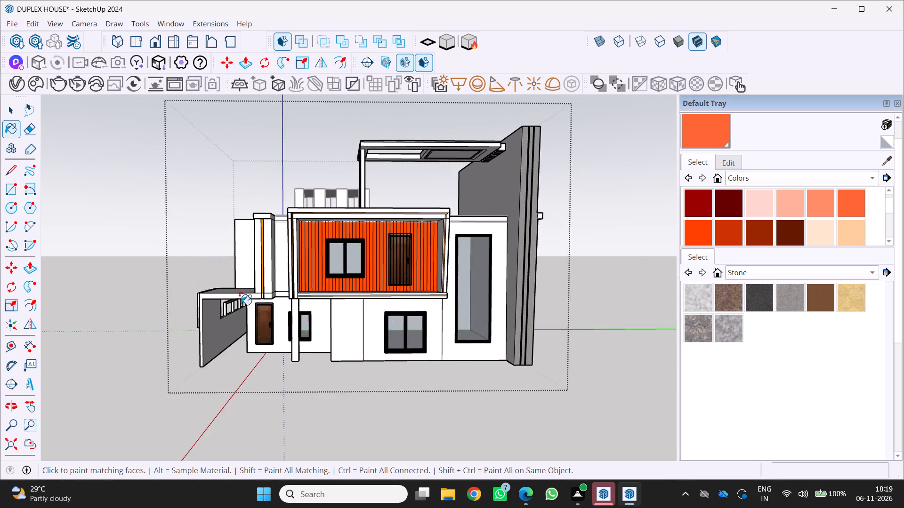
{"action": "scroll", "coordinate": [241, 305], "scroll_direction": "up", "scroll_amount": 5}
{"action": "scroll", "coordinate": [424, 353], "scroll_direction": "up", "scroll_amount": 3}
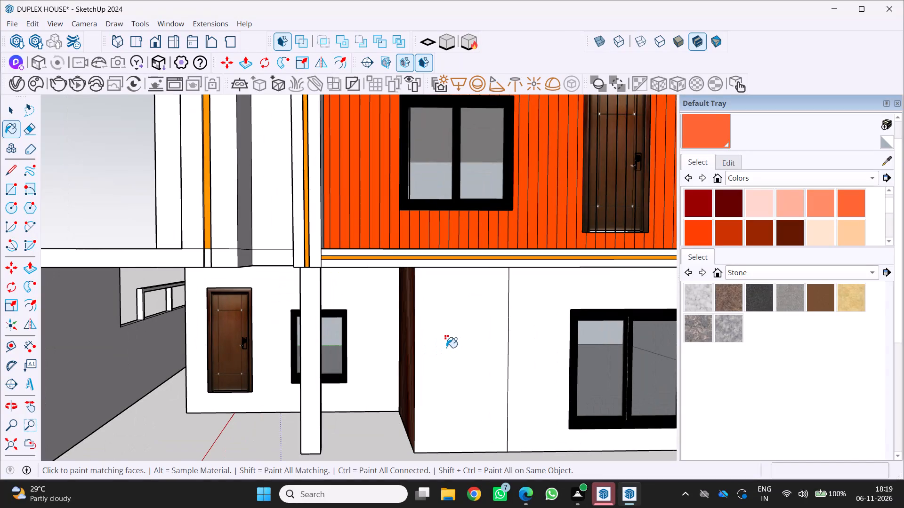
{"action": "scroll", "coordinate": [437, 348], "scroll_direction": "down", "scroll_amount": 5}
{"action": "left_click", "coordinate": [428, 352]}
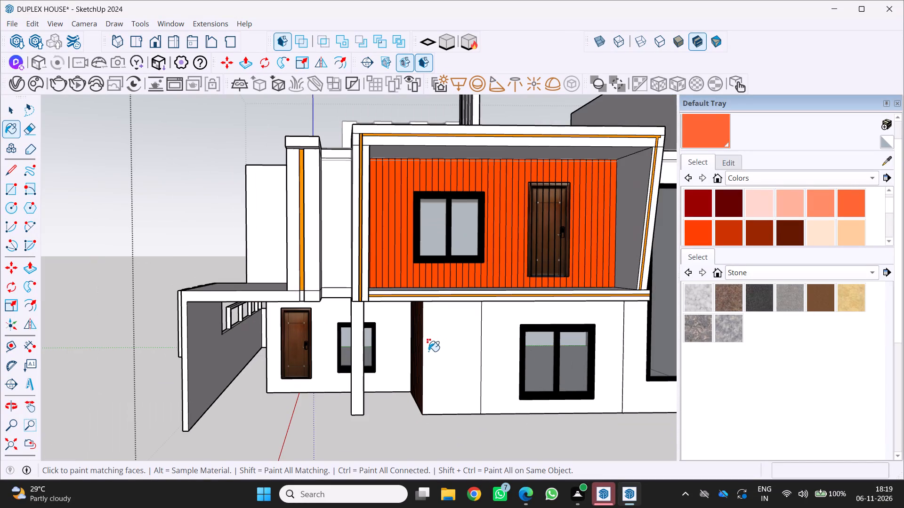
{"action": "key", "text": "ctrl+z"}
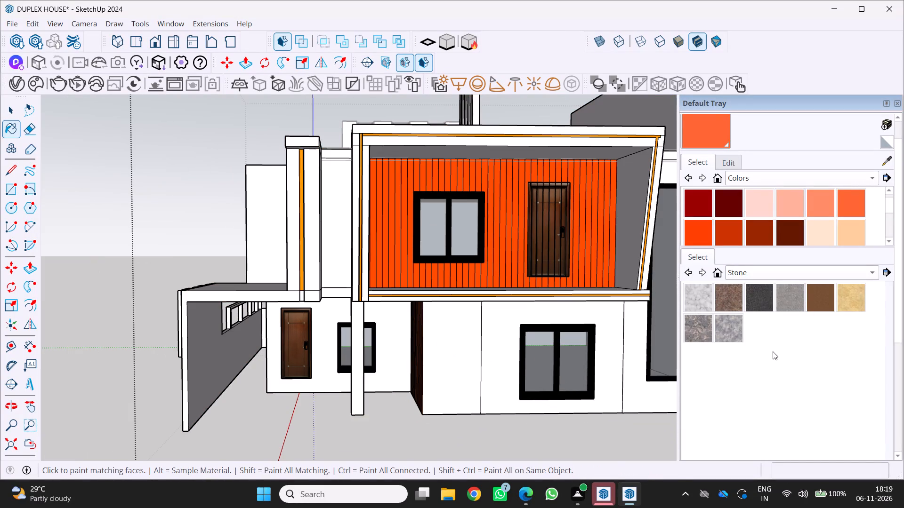
Paint the ground-floor front wall and all matching white faces of the house with the light grey marble stone.
{"action": "left_click", "coordinate": [697, 300]}
{"action": "scroll", "coordinate": [486, 374], "scroll_direction": "up", "scroll_amount": 2}
{"action": "left_click", "coordinate": [443, 366]}
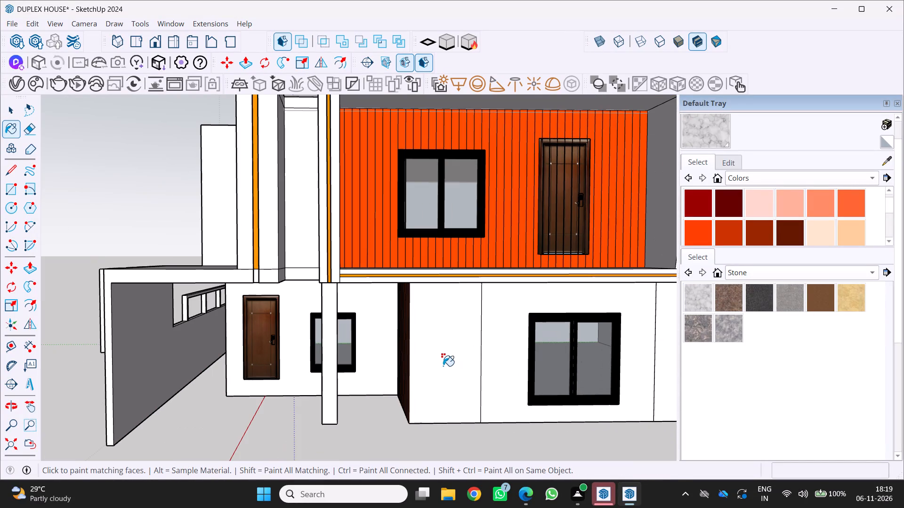
Examine the stone finish across the house's front and side elevations.
{"action": "scroll", "coordinate": [449, 367], "scroll_direction": "down", "scroll_amount": 10}
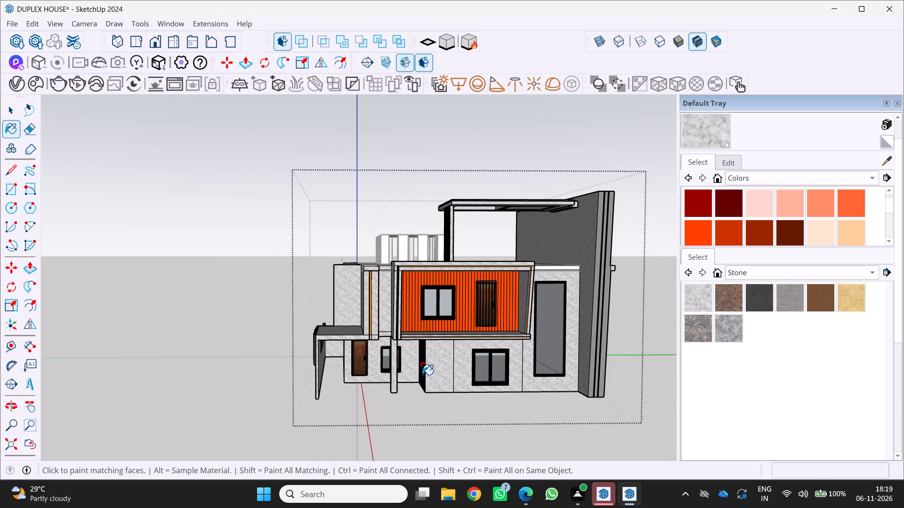
{"action": "scroll", "coordinate": [420, 377], "scroll_direction": "down", "scroll_amount": 4}
{"action": "middle_click_drag", "start_coordinate": [410, 381], "coordinate": [342, 379]}
{"action": "middle_click_drag", "start_coordinate": [340, 379], "coordinate": [331, 376]}
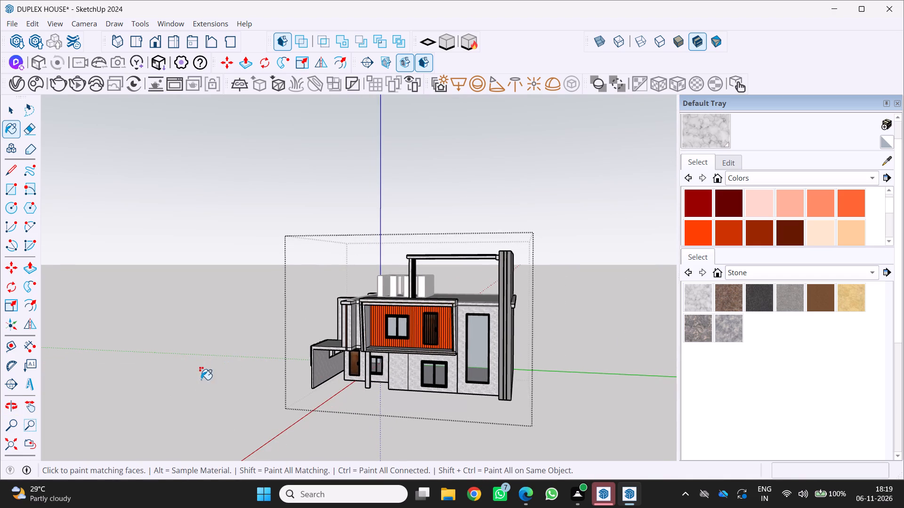
{"action": "scroll", "coordinate": [199, 388], "scroll_direction": "down", "scroll_amount": 2}
{"action": "middle_click_drag", "start_coordinate": [199, 389], "coordinate": [460, 389]}
{"action": "middle_click", "coordinate": [460, 389]}
{"action": "scroll", "coordinate": [422, 357], "scroll_direction": "up", "scroll_amount": 10}
{"action": "middle_click_drag", "start_coordinate": [297, 350], "coordinate": [311, 357]}
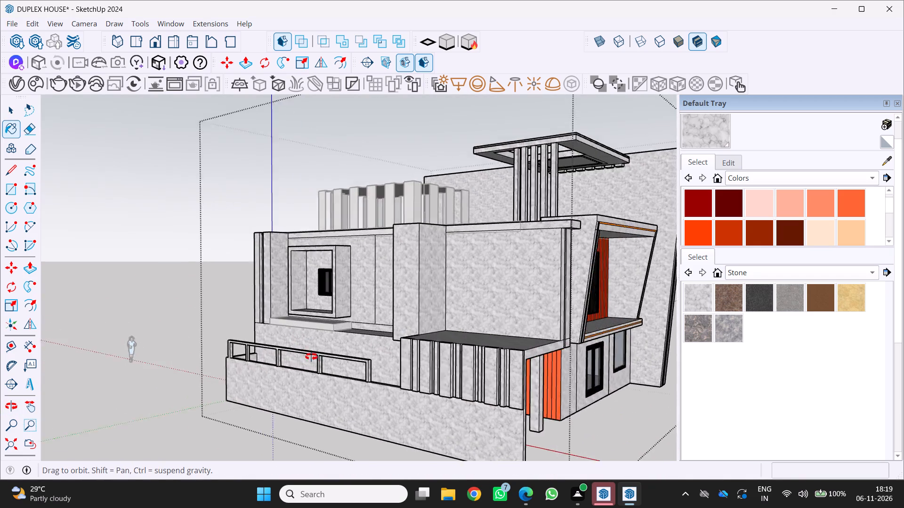
{"action": "middle_click_drag", "start_coordinate": [311, 357], "coordinate": [357, 351]}
{"action": "middle_click", "coordinate": [357, 351]}
{"action": "scroll", "coordinate": [360, 351], "scroll_direction": "down", "scroll_amount": 6}
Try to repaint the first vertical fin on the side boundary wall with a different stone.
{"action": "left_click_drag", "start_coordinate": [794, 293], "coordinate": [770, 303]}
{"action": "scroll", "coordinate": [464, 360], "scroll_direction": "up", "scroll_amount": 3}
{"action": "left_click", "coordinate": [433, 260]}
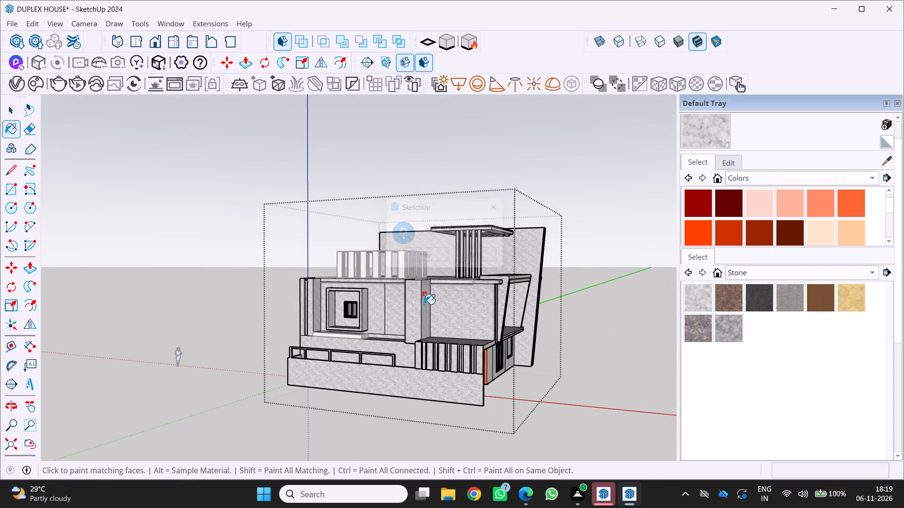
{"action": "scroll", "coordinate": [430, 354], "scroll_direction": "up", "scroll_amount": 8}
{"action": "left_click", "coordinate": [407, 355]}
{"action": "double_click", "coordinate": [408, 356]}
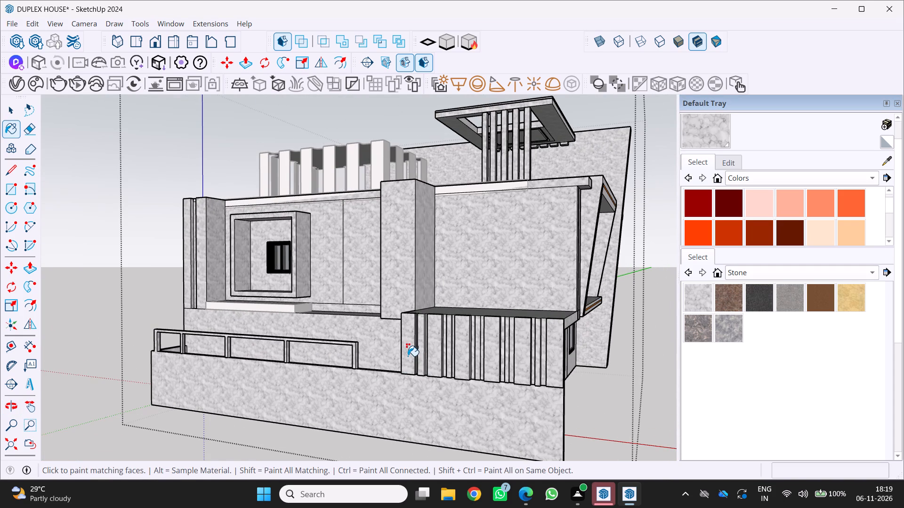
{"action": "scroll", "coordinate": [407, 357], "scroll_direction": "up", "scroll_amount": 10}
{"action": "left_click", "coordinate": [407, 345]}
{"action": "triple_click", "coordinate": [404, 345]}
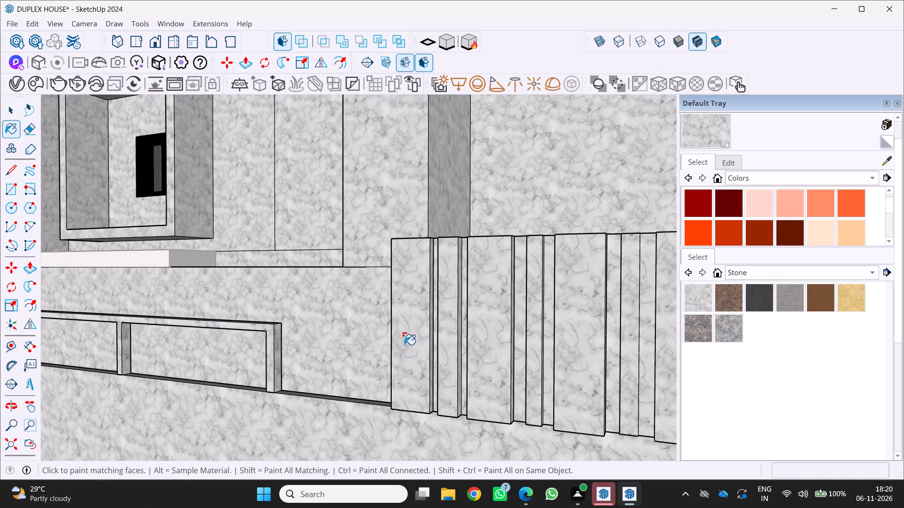
Select the front face of the first wide fin on the side boundary wall and paint it with the darker grey granular stone.
{"action": "key", "text": "space"}
{"action": "double_click", "coordinate": [407, 342]}
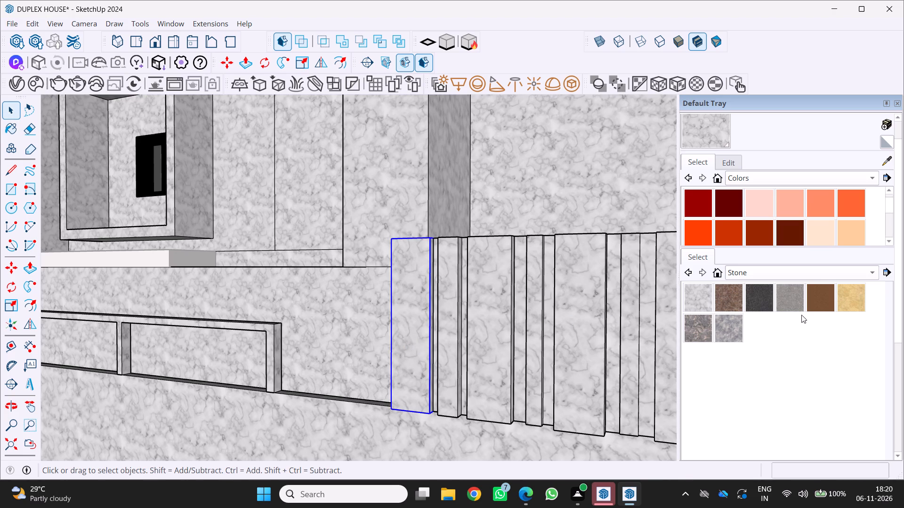
{"action": "left_click", "coordinate": [776, 306]}
{"action": "left_click", "coordinate": [402, 351]}
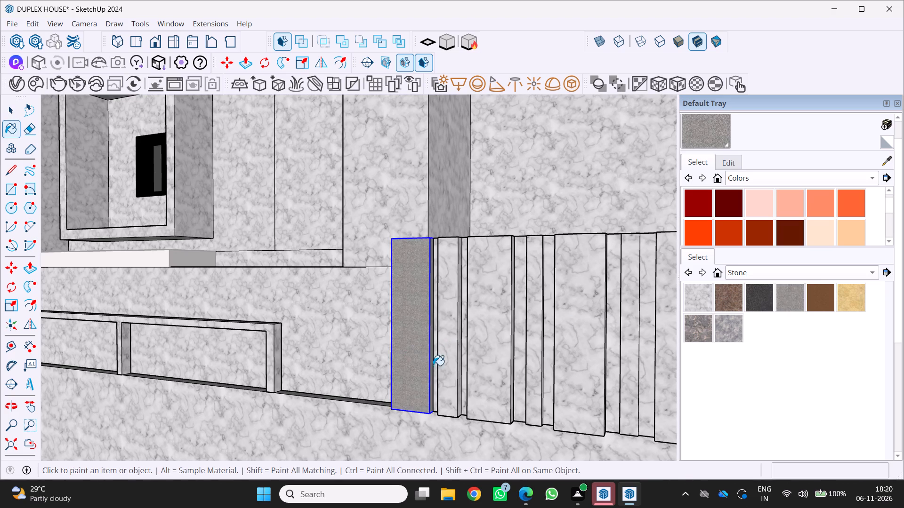
Paint the front faces of the remaining wide fins on the side boundary wall with the same grey granular stone.
{"action": "middle_click_drag", "start_coordinate": [433, 365], "coordinate": [437, 371]}
{"action": "middle_click", "coordinate": [439, 373]}
{"action": "middle_click_drag", "start_coordinate": [444, 378], "coordinate": [461, 388]}
{"action": "scroll", "coordinate": [444, 378], "scroll_direction": "up", "scroll_amount": 1}
{"action": "middle_click", "coordinate": [462, 388]}
{"action": "middle_click", "coordinate": [462, 388]}
{"action": "middle_click_drag", "start_coordinate": [467, 381], "coordinate": [470, 372]}
{"action": "left_click_drag", "start_coordinate": [405, 259], "coordinate": [408, 264]}
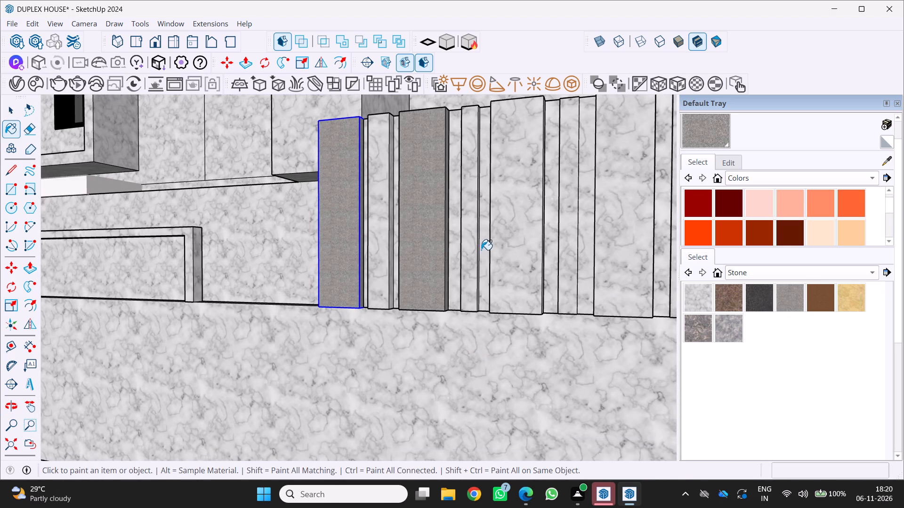
{"action": "left_click_drag", "start_coordinate": [505, 257], "coordinate": [504, 277]}
{"action": "scroll", "coordinate": [472, 290], "scroll_direction": "down", "scroll_amount": 6}
{"action": "scroll", "coordinate": [525, 285], "scroll_direction": "up", "scroll_amount": 3}
{"action": "left_click", "coordinate": [541, 279]}
{"action": "scroll", "coordinate": [484, 302], "scroll_direction": "down", "scroll_amount": 6}
{"action": "scroll", "coordinate": [550, 271], "scroll_direction": "up", "scroll_amount": 3}
{"action": "left_click_drag", "start_coordinate": [553, 273], "coordinate": [556, 282]}
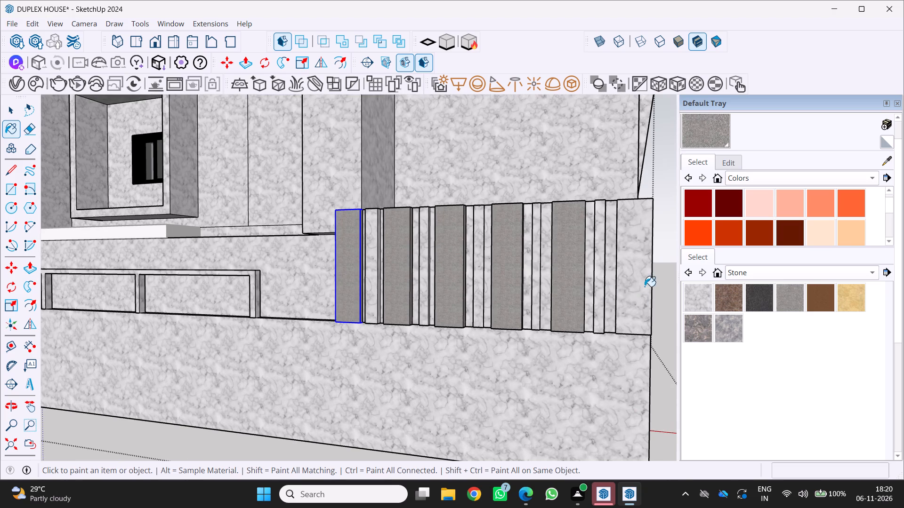
{"action": "left_click", "coordinate": [645, 286]}
Paint the front faces of the narrow fins between the wide ones on the side boundary wall with the same grey granular stone.
{"action": "scroll", "coordinate": [562, 316], "scroll_direction": "down", "scroll_amount": 4}
{"action": "scroll", "coordinate": [453, 290], "scroll_direction": "up", "scroll_amount": 10}
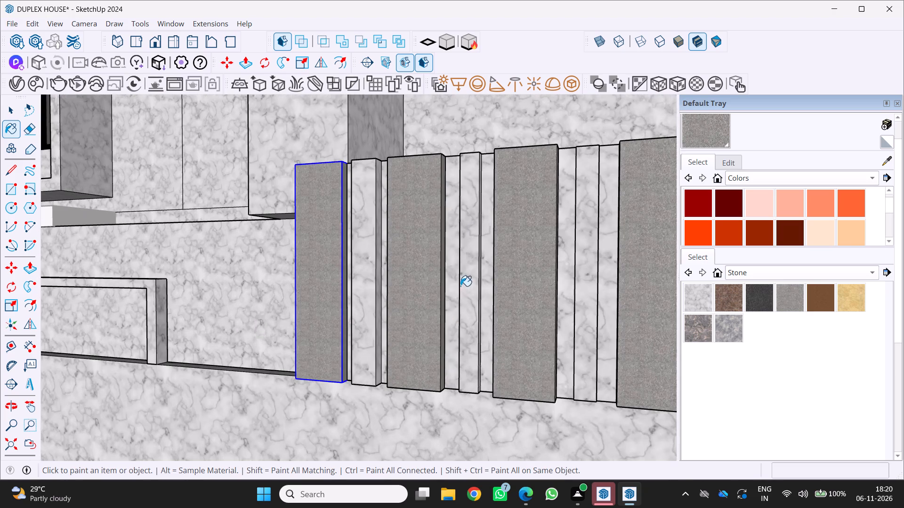
{"action": "left_click", "coordinate": [463, 286]}
{"action": "left_click", "coordinate": [363, 302]}
{"action": "scroll", "coordinate": [363, 312], "scroll_direction": "down", "scroll_amount": 5}
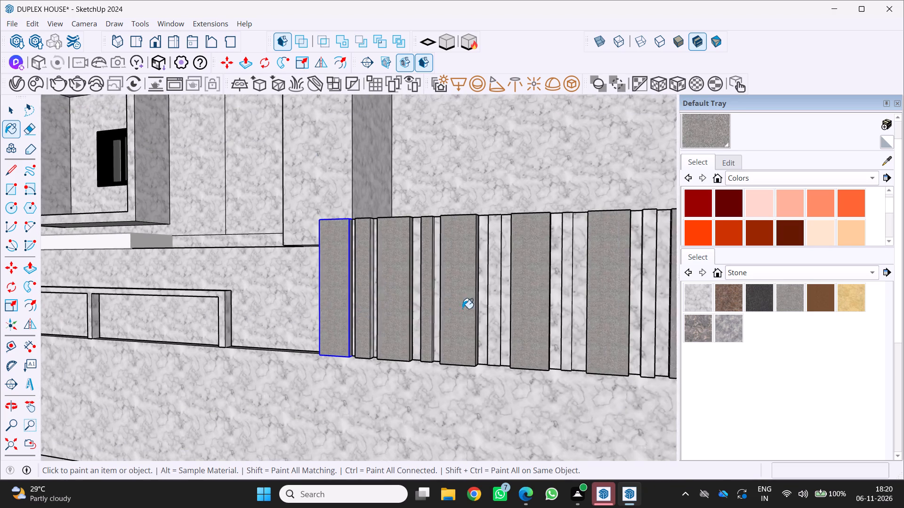
{"action": "scroll", "coordinate": [479, 306], "scroll_direction": "up", "scroll_amount": 4}
{"action": "left_click", "coordinate": [503, 300]}
{"action": "scroll", "coordinate": [488, 304], "scroll_direction": "down", "scroll_amount": 11}
{"action": "scroll", "coordinate": [487, 309], "scroll_direction": "up", "scroll_amount": 7}
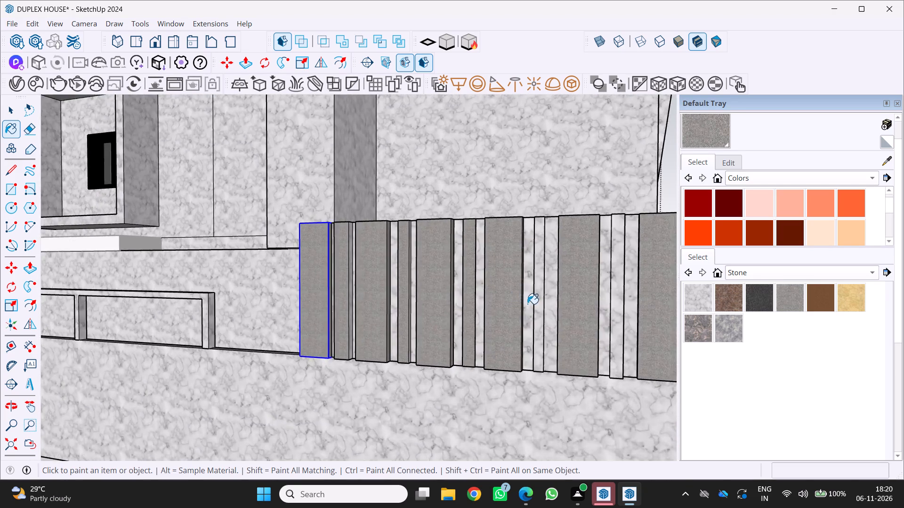
{"action": "scroll", "coordinate": [527, 304], "scroll_direction": "up", "scroll_amount": 3}
{"action": "left_click", "coordinate": [543, 298]}
{"action": "scroll", "coordinate": [524, 315], "scroll_direction": "down", "scroll_amount": 6}
{"action": "scroll", "coordinate": [564, 307], "scroll_direction": "up", "scroll_amount": 6}
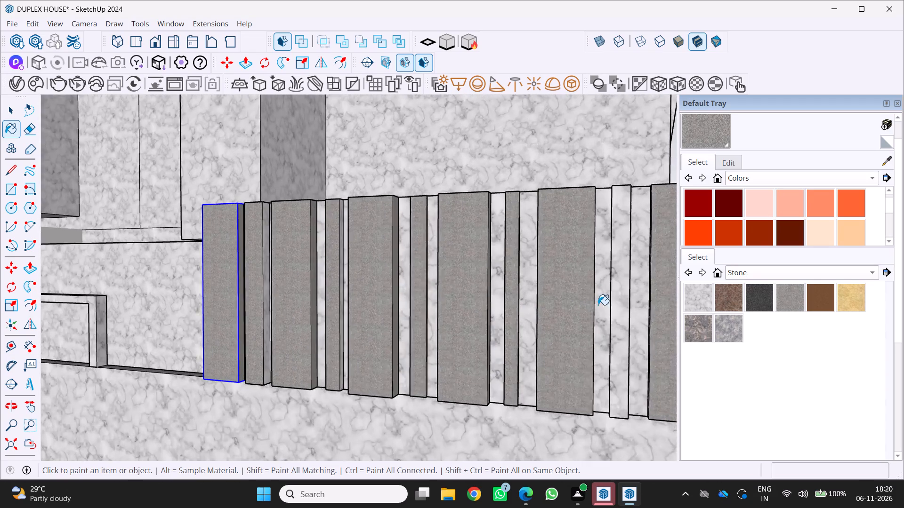
{"action": "scroll", "coordinate": [598, 305], "scroll_direction": "up", "scroll_amount": 1}
{"action": "left_click_drag", "start_coordinate": [630, 309], "coordinate": [623, 311]}
{"action": "scroll", "coordinate": [599, 326], "scroll_direction": "down", "scroll_amount": 20}
{"action": "scroll", "coordinate": [599, 326], "scroll_direction": "down", "scroll_amount": 3}
Examine the grey stone fins and overall finishes across the house's side and front elevations.
{"action": "middle_click_drag", "start_coordinate": [372, 354], "coordinate": [360, 358]}
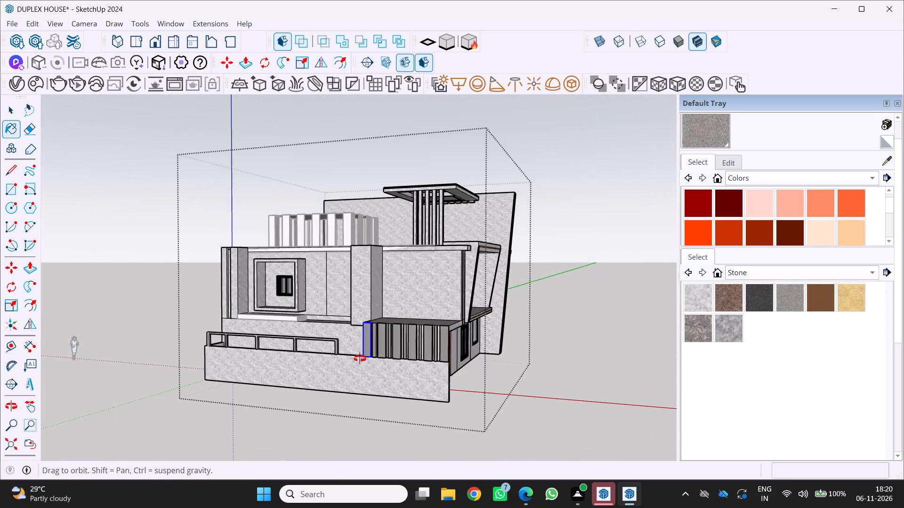
{"action": "middle_click_drag", "start_coordinate": [360, 358], "coordinate": [129, 365]}
{"action": "scroll", "coordinate": [143, 358], "scroll_direction": "down", "scroll_amount": 4}
{"action": "middle_click_drag", "start_coordinate": [153, 360], "coordinate": [125, 343]}
{"action": "middle_click_drag", "start_coordinate": [125, 341], "coordinate": [126, 332]}
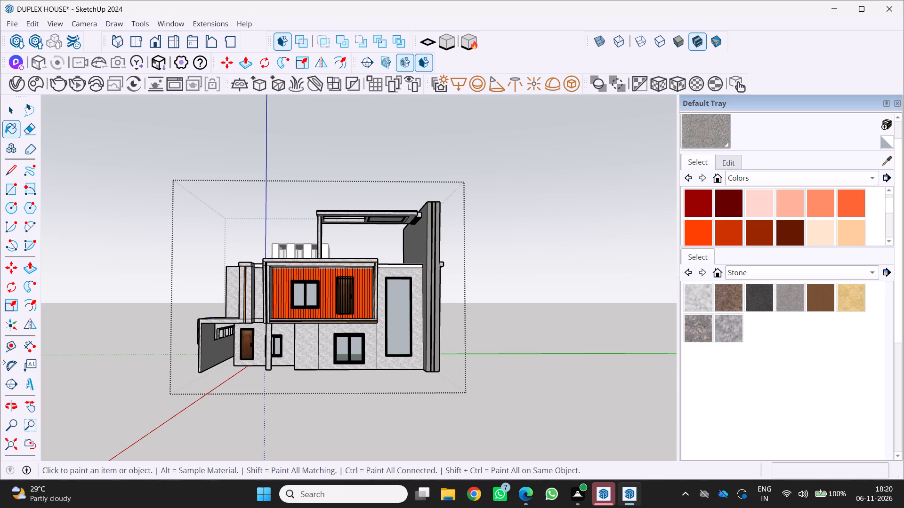
{"action": "scroll", "coordinate": [8, 367], "scroll_direction": "down", "scroll_amount": 3}
{"action": "middle_click_drag", "start_coordinate": [104, 315], "coordinate": [144, 338]}
{"action": "middle_click_drag", "start_coordinate": [153, 346], "coordinate": [252, 337]}
{"action": "middle_click", "coordinate": [252, 337]}
{"action": "middle_click", "coordinate": [251, 335]}
{"action": "scroll", "coordinate": [238, 328], "scroll_direction": "down", "scroll_amount": 3}
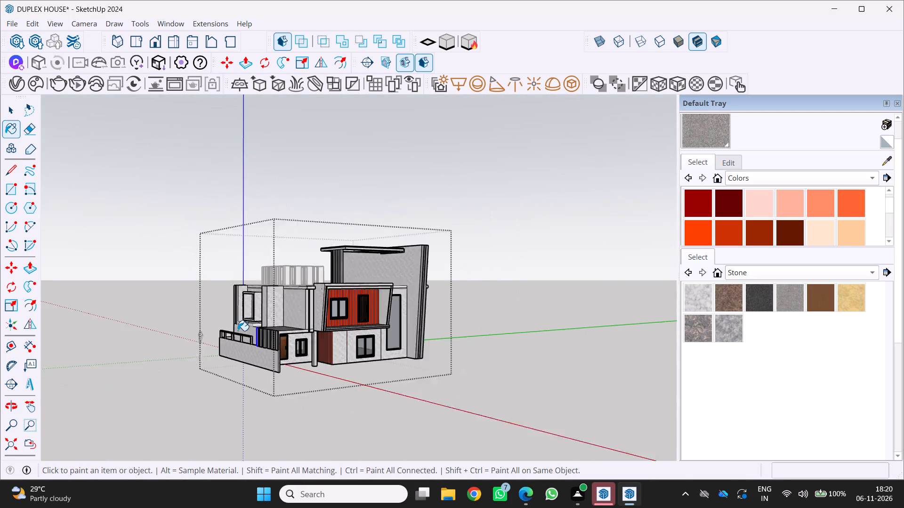
{"action": "scroll", "coordinate": [238, 331], "scroll_direction": "down", "scroll_amount": 4}
{"action": "middle_click_drag", "start_coordinate": [228, 339], "coordinate": [131, 365]}
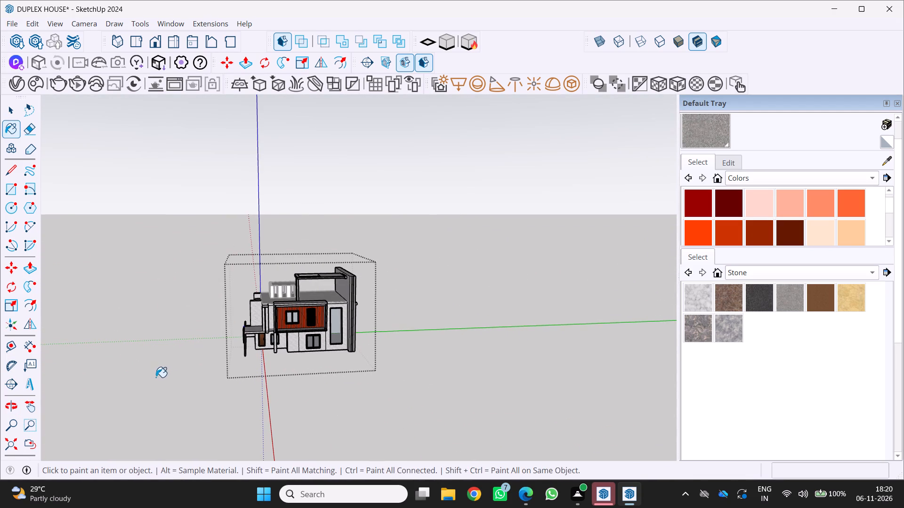
{"action": "scroll", "coordinate": [153, 378], "scroll_direction": "down", "scroll_amount": 1}
{"action": "middle_click_drag", "start_coordinate": [158, 380], "coordinate": [418, 369]}
{"action": "scroll", "coordinate": [340, 367], "scroll_direction": "up", "scroll_amount": 10}
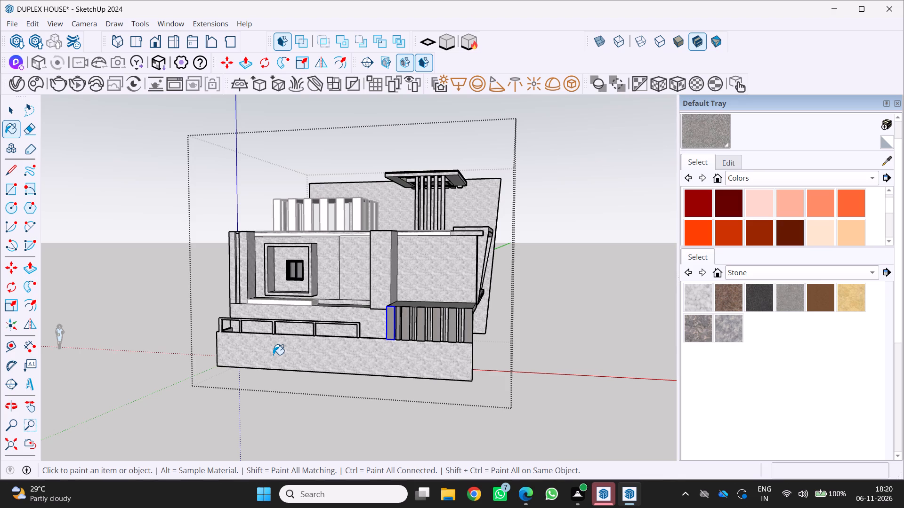
{"action": "scroll", "coordinate": [282, 368], "scroll_direction": "down", "scroll_amount": 5}
{"action": "middle_click_drag", "start_coordinate": [283, 373], "coordinate": [242, 314]}
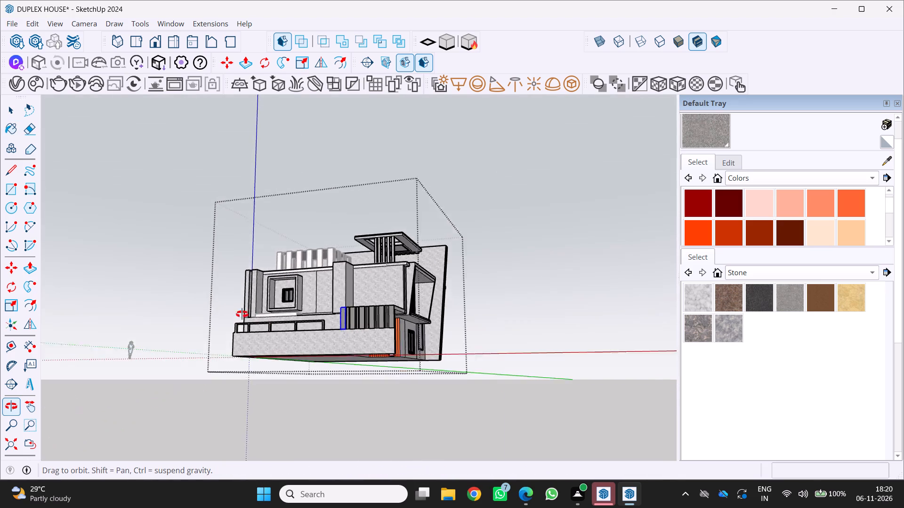
{"action": "middle_click_drag", "start_coordinate": [242, 314], "coordinate": [192, 327]}
{"action": "scroll", "coordinate": [192, 327], "scroll_direction": "down", "scroll_amount": 8}
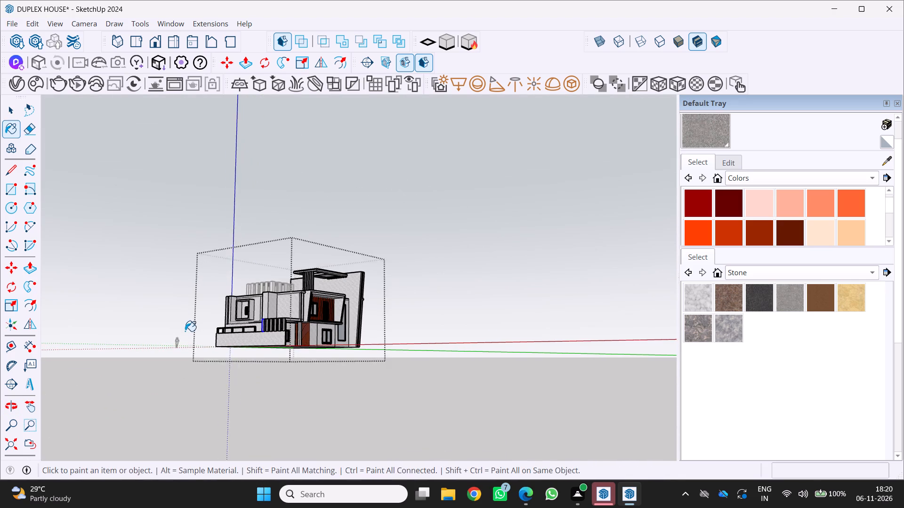
{"action": "scroll", "coordinate": [185, 331], "scroll_direction": "down", "scroll_amount": 1}
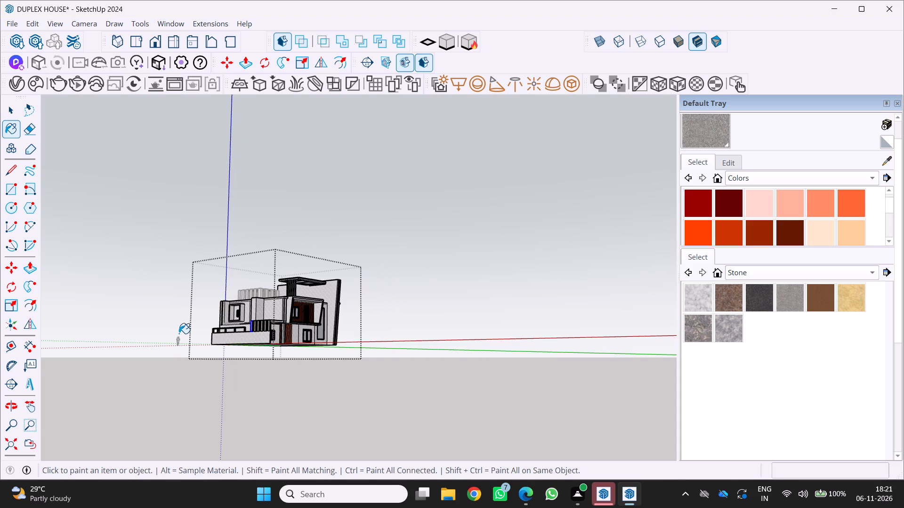
Inspect the front facade up close around the ground-floor entrance and the orange-lined first-floor balcony.
{"action": "scroll", "coordinate": [190, 330], "scroll_direction": "up", "scroll_amount": 4}
{"action": "middle_click_drag", "start_coordinate": [353, 313], "coordinate": [256, 342]}
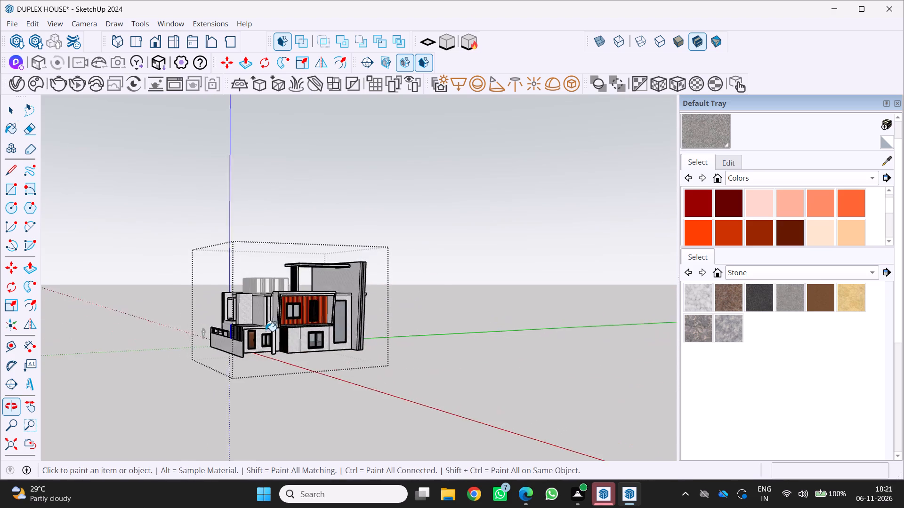
{"action": "scroll", "coordinate": [287, 324], "scroll_direction": "up", "scroll_amount": 10}
{"action": "middle_click", "coordinate": [286, 323]}
{"action": "middle_click_drag", "start_coordinate": [286, 323], "coordinate": [259, 340]}
{"action": "middle_click_drag", "start_coordinate": [249, 344], "coordinate": [216, 353]}
{"action": "middle_click_drag", "start_coordinate": [211, 353], "coordinate": [203, 357]}
{"action": "middle_click", "coordinate": [203, 357]}
{"action": "middle_click", "coordinate": [203, 357]}
{"action": "scroll", "coordinate": [379, 283], "scroll_direction": "up", "scroll_amount": 5}
{"action": "middle_click_drag", "start_coordinate": [361, 281], "coordinate": [228, 319]}
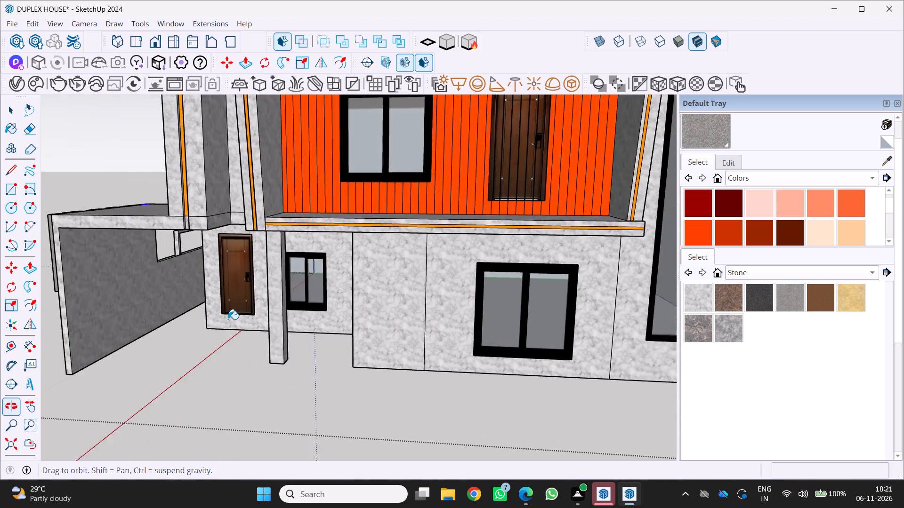
{"action": "middle_click_drag", "start_coordinate": [228, 319], "coordinate": [229, 319]}
{"action": "scroll", "coordinate": [226, 319], "scroll_direction": "down", "scroll_amount": 4}
{"action": "scroll", "coordinate": [227, 293], "scroll_direction": "up", "scroll_amount": 4}
{"action": "scroll", "coordinate": [273, 259], "scroll_direction": "up", "scroll_amount": 3}
{"action": "middle_click_drag", "start_coordinate": [271, 249], "coordinate": [241, 294]}
{"action": "scroll", "coordinate": [241, 294], "scroll_direction": "down", "scroll_amount": 8}
{"action": "scroll", "coordinate": [230, 265], "scroll_direction": "up", "scroll_amount": 4}
{"action": "middle_click_drag", "start_coordinate": [230, 263], "coordinate": [246, 271]}
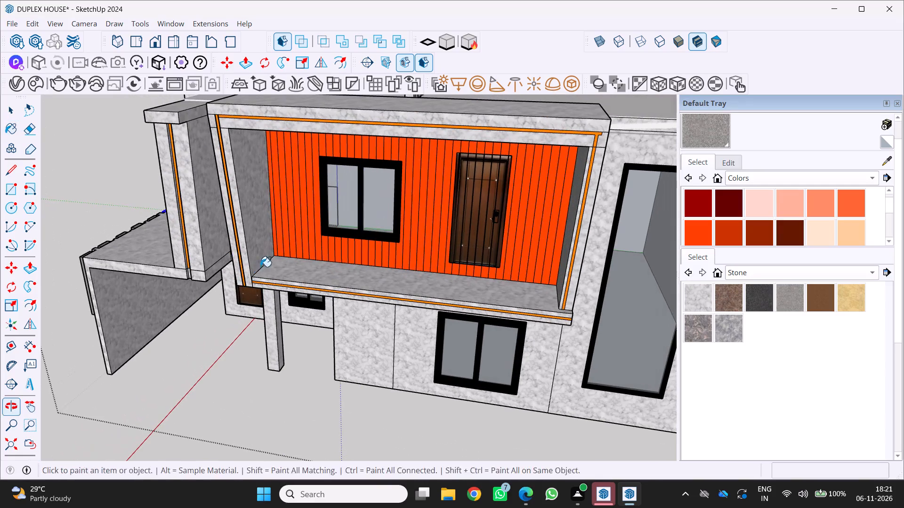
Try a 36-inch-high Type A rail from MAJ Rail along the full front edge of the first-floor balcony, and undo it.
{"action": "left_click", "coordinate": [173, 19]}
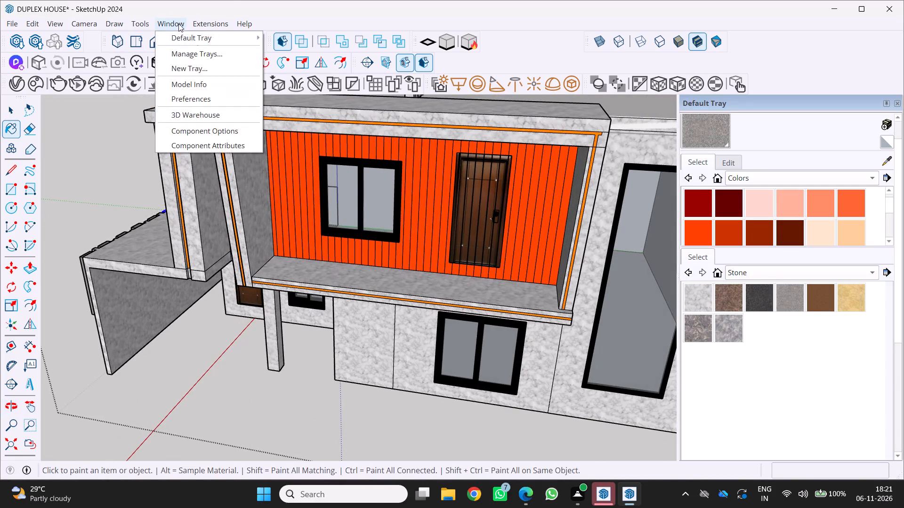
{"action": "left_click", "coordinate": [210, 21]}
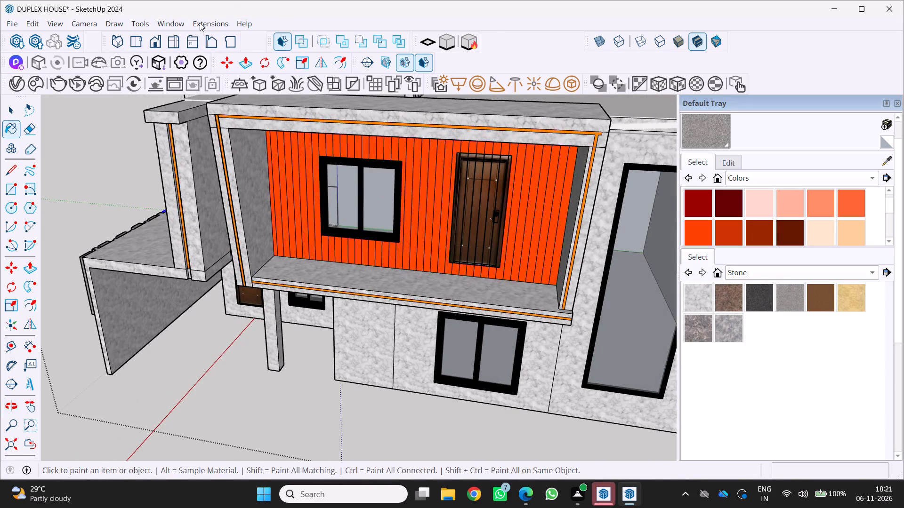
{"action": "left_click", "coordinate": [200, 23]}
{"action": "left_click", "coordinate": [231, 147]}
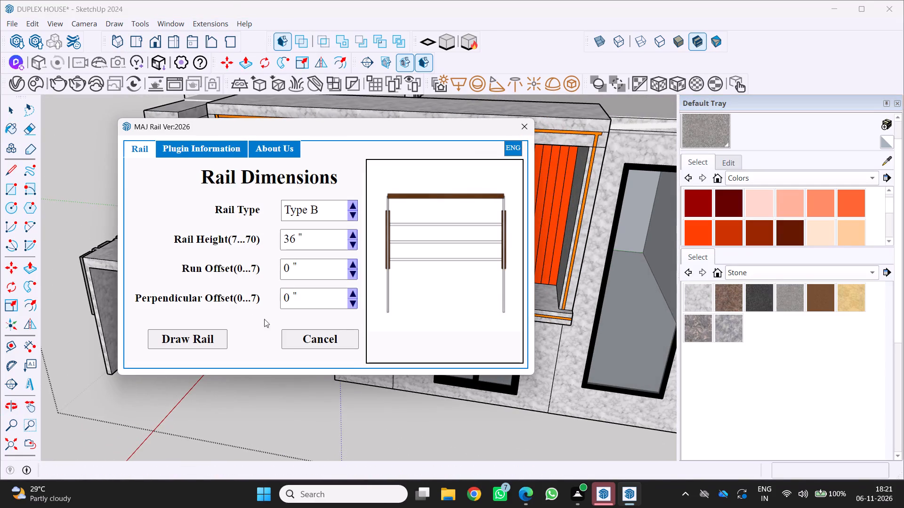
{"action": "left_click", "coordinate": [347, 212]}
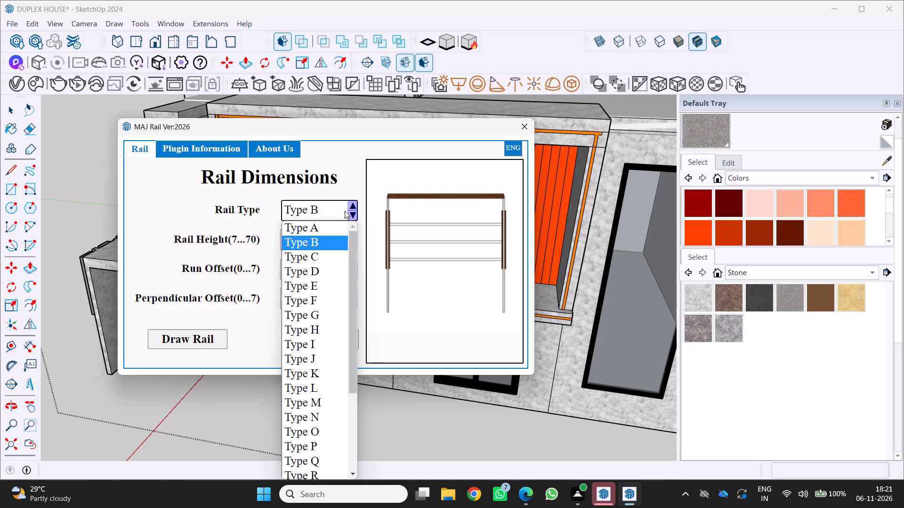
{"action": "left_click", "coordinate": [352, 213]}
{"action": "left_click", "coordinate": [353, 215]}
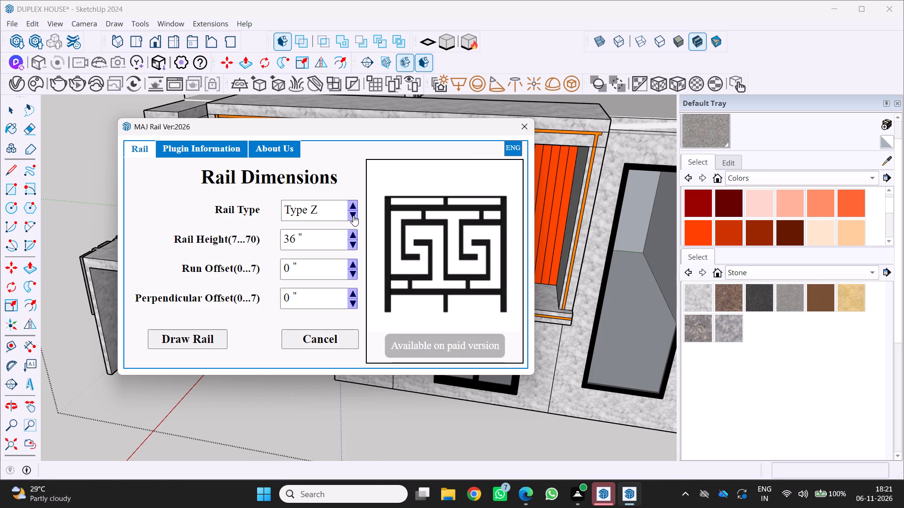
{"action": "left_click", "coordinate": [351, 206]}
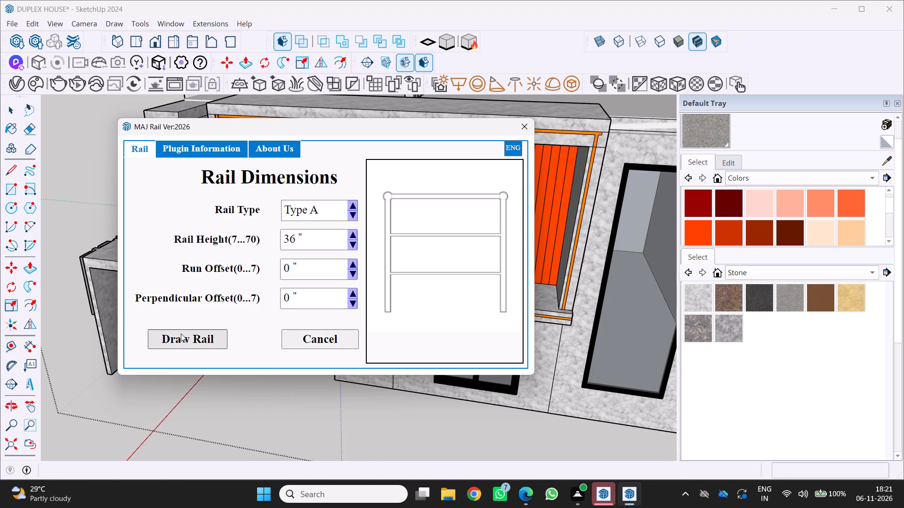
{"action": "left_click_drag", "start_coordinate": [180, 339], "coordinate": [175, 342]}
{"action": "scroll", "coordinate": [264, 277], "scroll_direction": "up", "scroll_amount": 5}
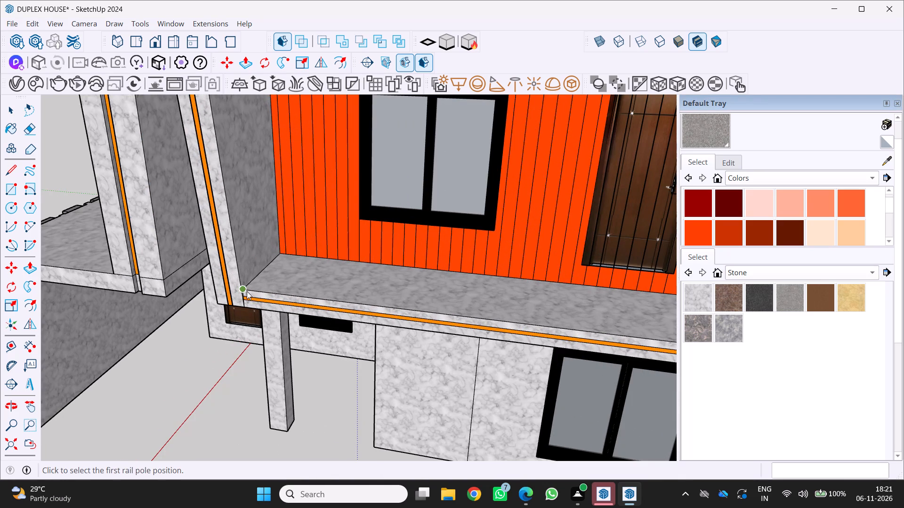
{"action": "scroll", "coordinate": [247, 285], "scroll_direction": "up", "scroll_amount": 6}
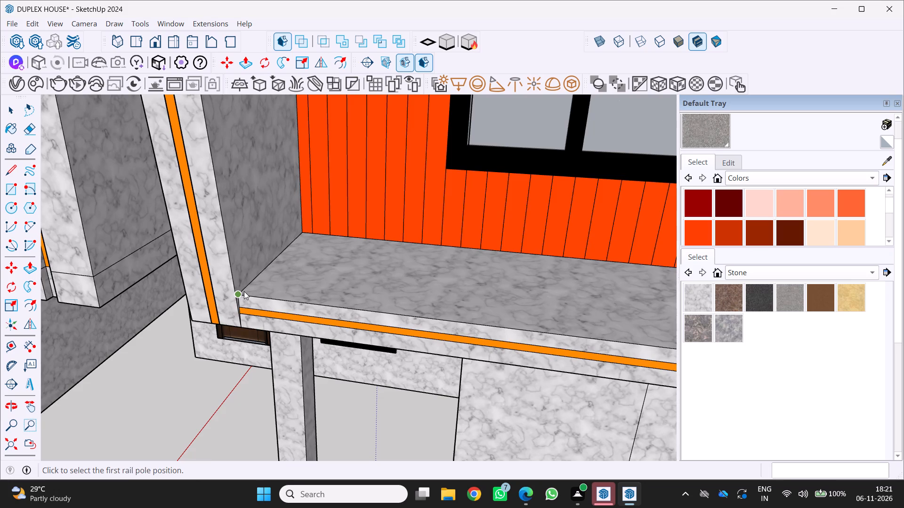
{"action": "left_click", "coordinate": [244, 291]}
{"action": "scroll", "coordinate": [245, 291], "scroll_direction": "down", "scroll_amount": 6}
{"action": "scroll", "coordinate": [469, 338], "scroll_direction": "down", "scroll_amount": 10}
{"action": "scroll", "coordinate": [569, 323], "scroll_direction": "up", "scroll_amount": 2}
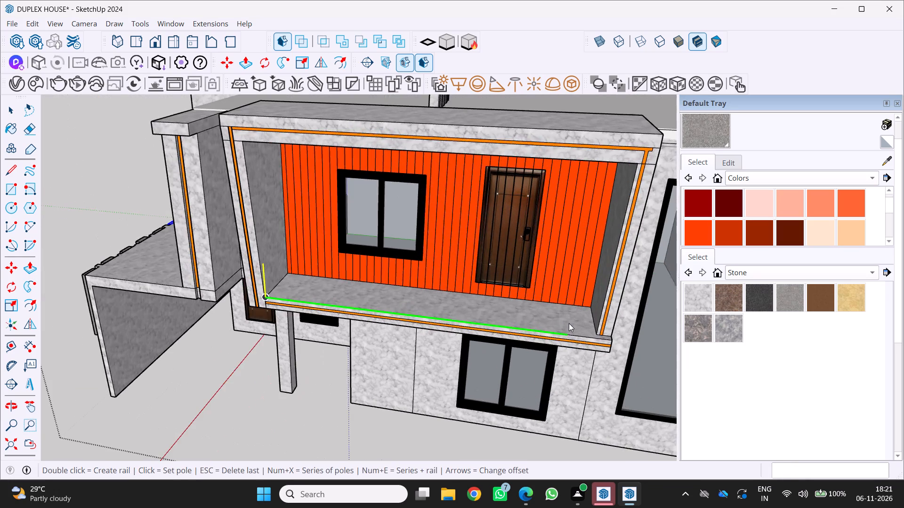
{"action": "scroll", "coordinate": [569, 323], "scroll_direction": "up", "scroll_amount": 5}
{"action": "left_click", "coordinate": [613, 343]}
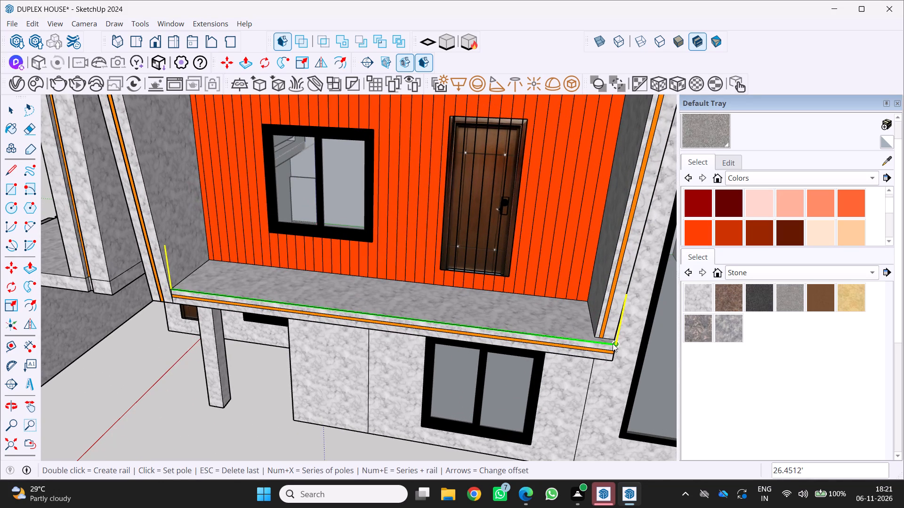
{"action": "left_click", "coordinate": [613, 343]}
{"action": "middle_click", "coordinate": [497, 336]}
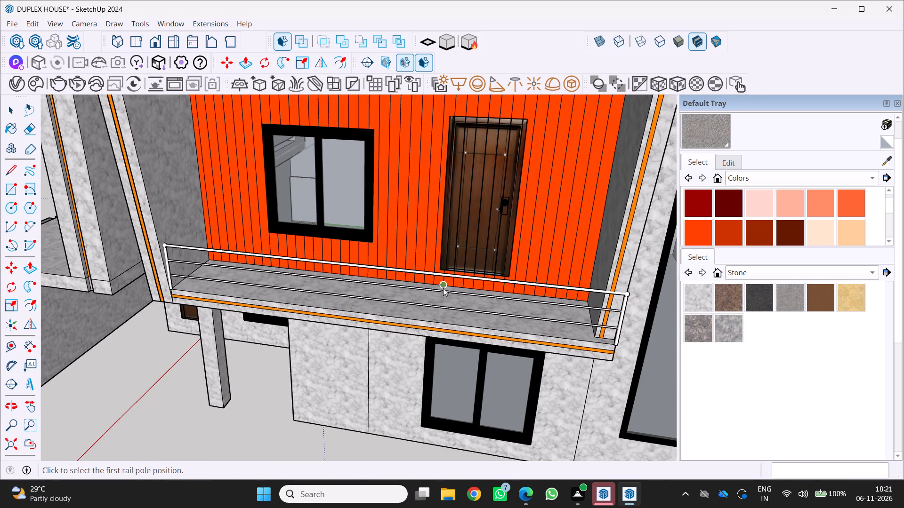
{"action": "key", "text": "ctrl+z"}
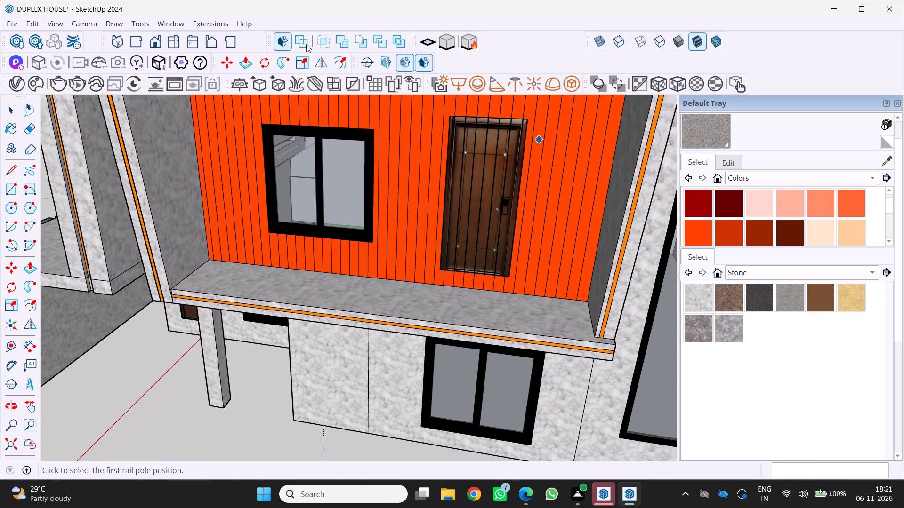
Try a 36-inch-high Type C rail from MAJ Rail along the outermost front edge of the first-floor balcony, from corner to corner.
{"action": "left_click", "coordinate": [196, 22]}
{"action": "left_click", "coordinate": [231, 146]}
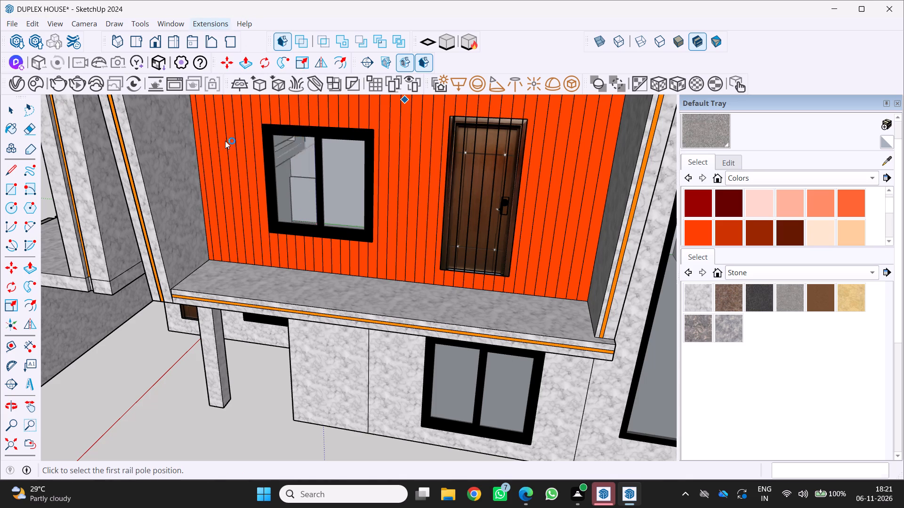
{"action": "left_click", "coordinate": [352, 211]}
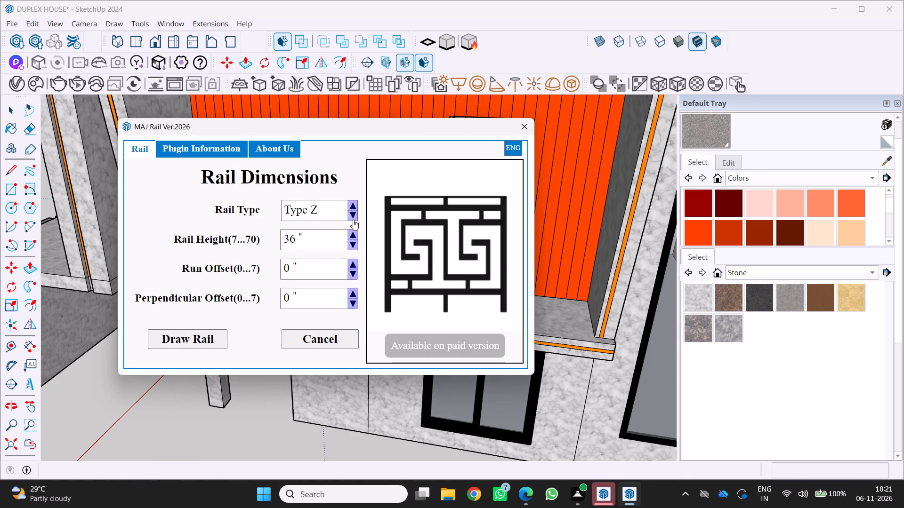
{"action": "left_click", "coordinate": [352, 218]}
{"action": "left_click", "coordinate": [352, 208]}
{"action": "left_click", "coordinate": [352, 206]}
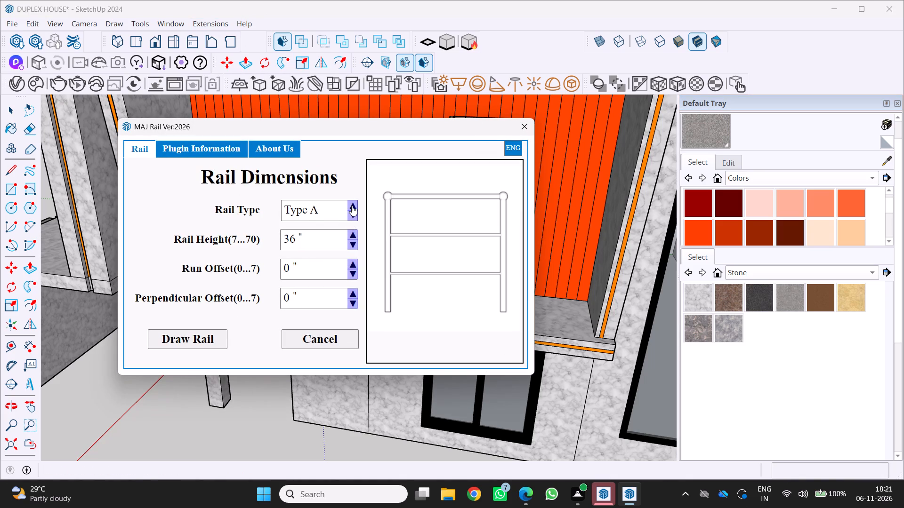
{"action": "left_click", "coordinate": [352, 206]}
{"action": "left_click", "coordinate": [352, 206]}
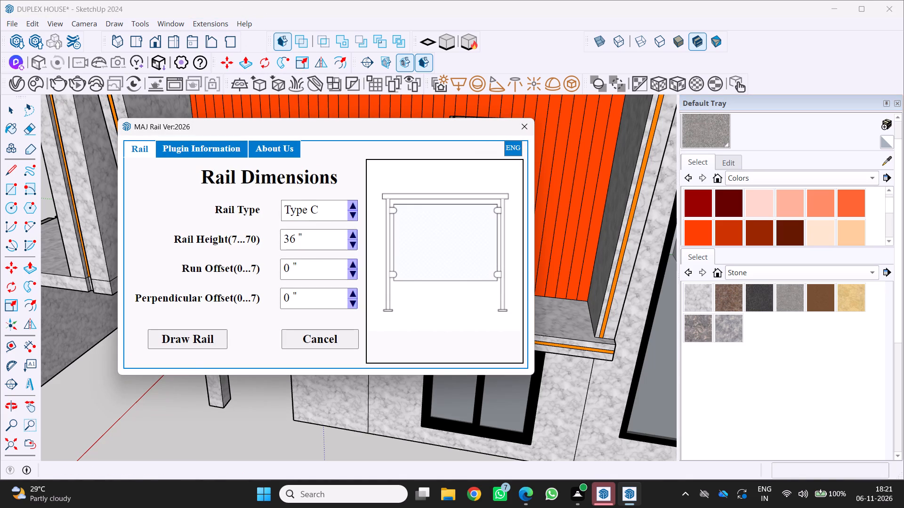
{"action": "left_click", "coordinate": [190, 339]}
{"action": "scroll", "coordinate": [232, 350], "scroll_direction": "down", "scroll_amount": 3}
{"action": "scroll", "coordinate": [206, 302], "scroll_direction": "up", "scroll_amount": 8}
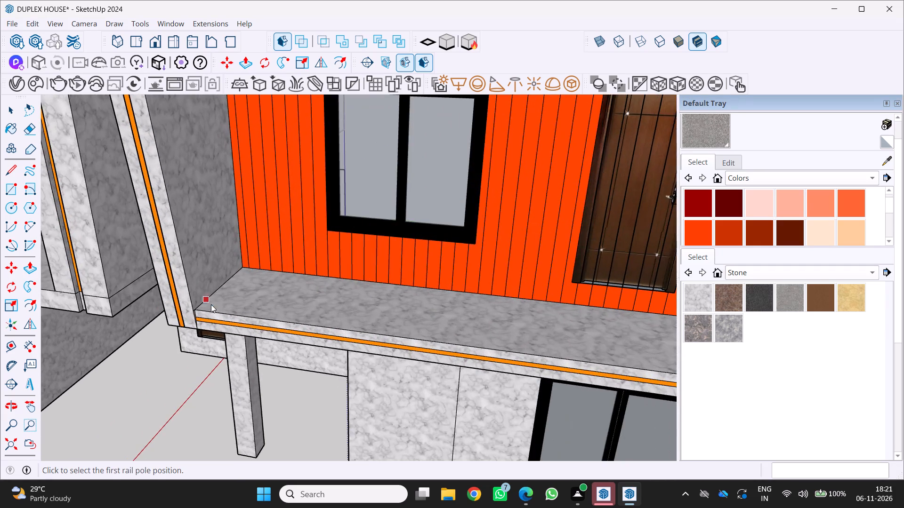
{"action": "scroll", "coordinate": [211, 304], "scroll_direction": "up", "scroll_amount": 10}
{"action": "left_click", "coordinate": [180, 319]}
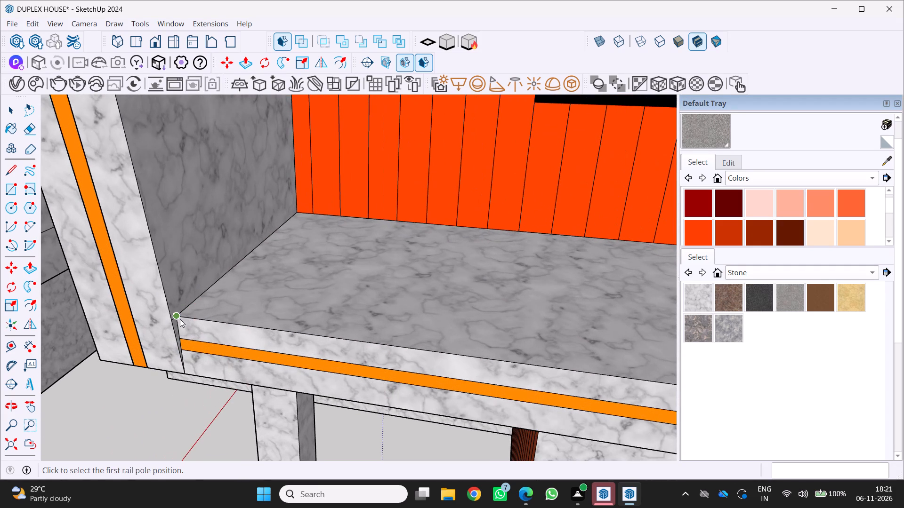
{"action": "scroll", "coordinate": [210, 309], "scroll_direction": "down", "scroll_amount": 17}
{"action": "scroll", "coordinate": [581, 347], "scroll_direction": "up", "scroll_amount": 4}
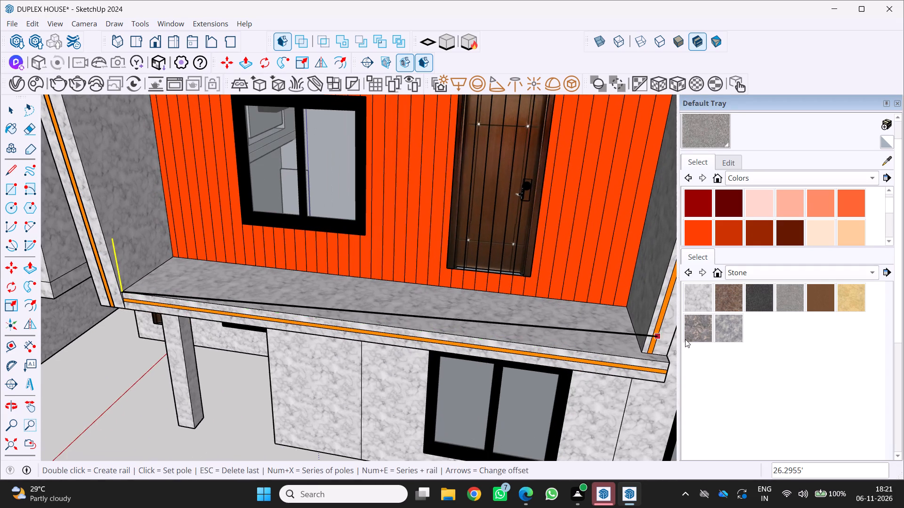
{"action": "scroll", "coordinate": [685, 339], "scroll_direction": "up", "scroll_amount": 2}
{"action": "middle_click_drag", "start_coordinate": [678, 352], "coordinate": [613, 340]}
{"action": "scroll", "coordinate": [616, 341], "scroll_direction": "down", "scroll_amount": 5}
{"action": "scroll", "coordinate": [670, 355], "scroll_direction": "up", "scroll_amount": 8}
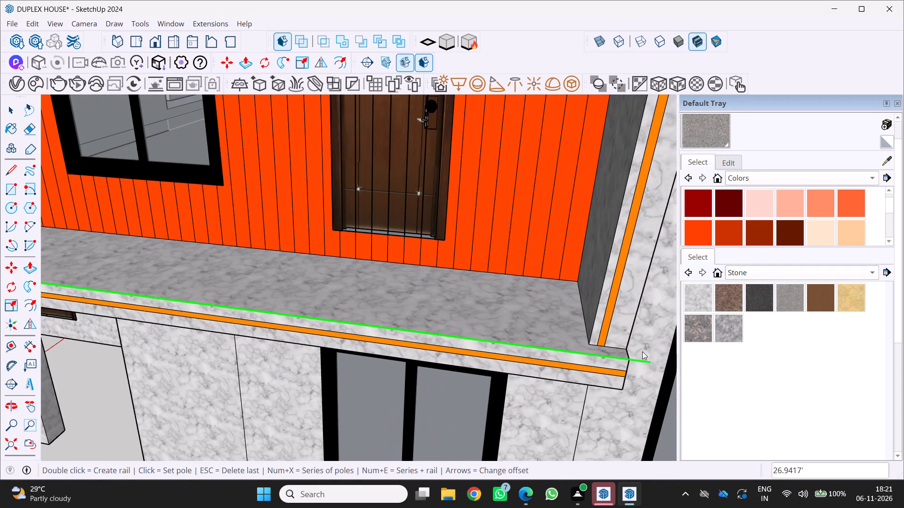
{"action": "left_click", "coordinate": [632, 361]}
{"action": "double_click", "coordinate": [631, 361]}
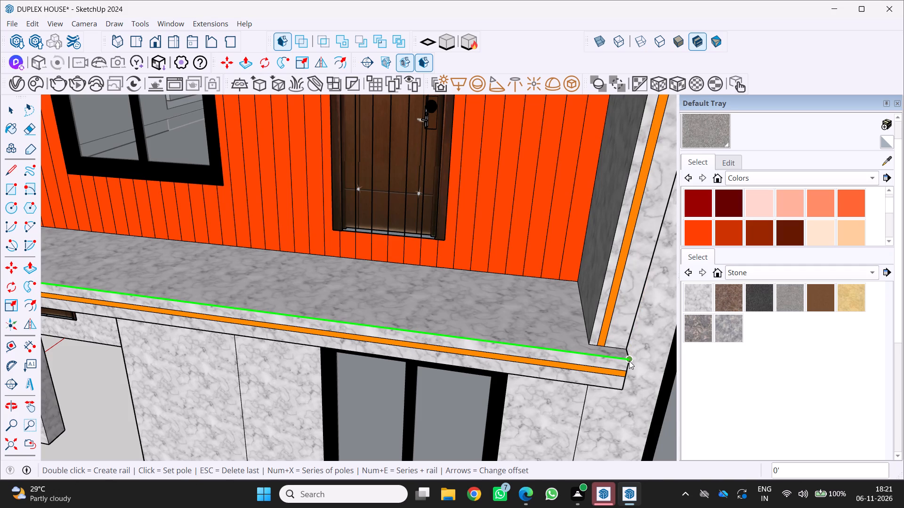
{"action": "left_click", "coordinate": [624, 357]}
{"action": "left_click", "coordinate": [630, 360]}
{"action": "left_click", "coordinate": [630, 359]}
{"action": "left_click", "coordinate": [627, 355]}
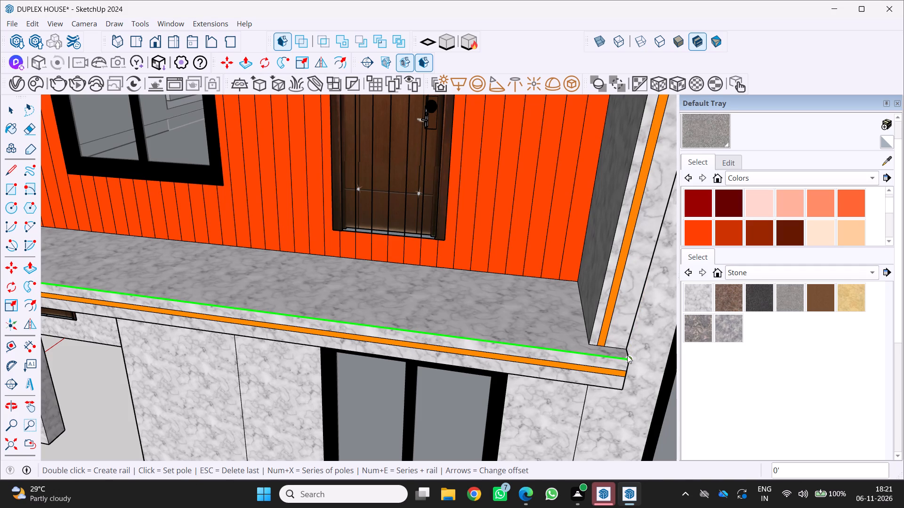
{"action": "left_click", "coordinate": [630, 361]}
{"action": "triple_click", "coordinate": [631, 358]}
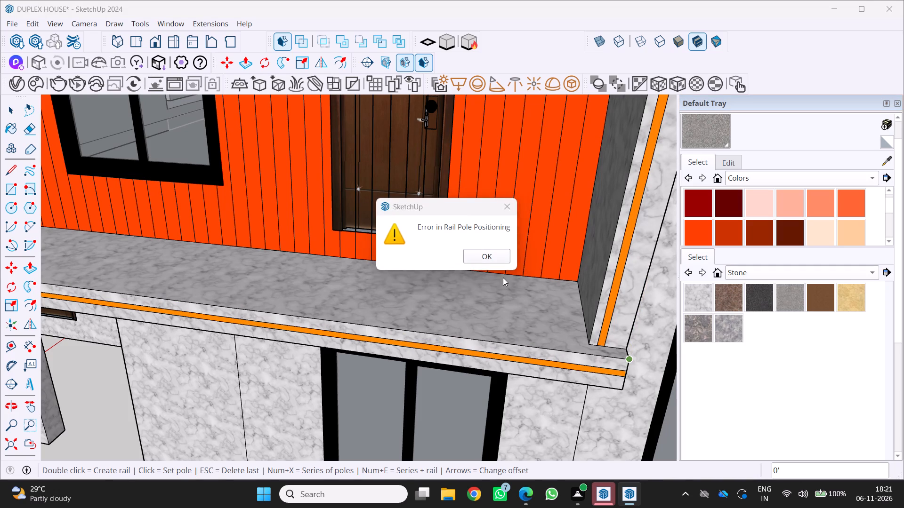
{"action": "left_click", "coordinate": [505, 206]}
Draw a 36-inch-high Type C rail with MAJ Rail, about 25.2 feet long, just inside the balcony's front edge between its side walls.
{"action": "scroll", "coordinate": [478, 252], "scroll_direction": "down", "scroll_amount": 4}
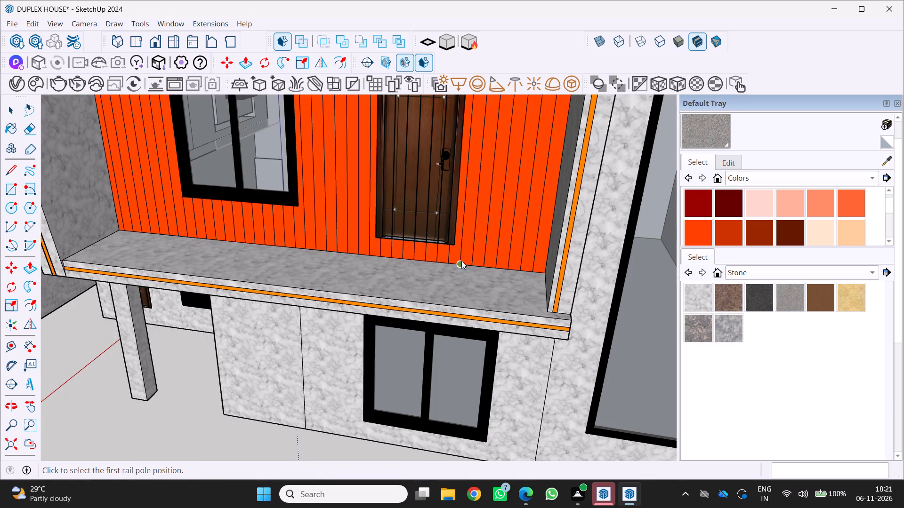
{"action": "middle_click_drag", "start_coordinate": [458, 263], "coordinate": [454, 270]}
{"action": "scroll", "coordinate": [454, 270], "scroll_direction": "down", "scroll_amount": 3}
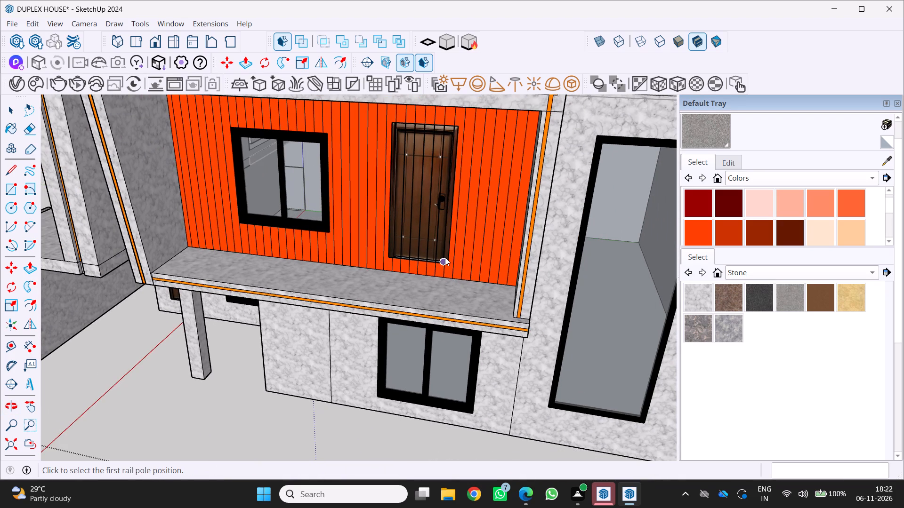
{"action": "scroll", "coordinate": [123, 268], "scroll_direction": "up", "scroll_amount": 3}
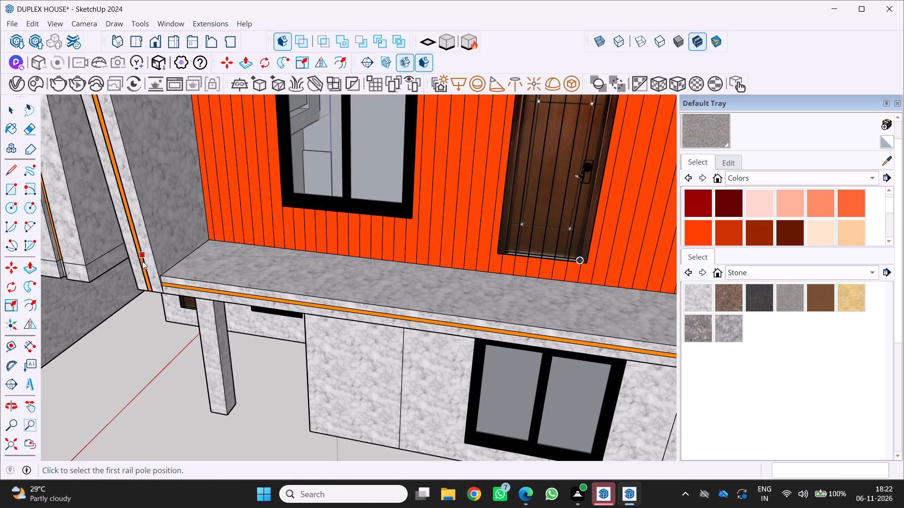
{"action": "left_click", "coordinate": [206, 25]}
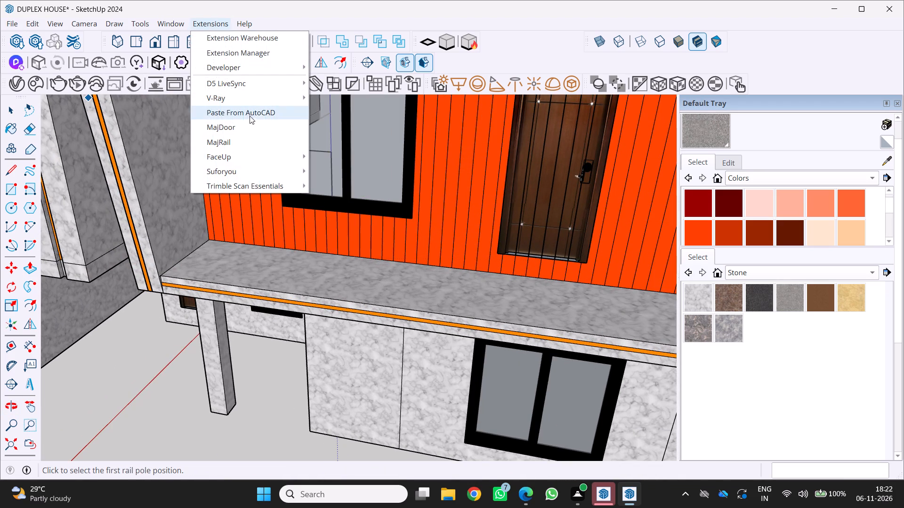
{"action": "left_click", "coordinate": [230, 143]}
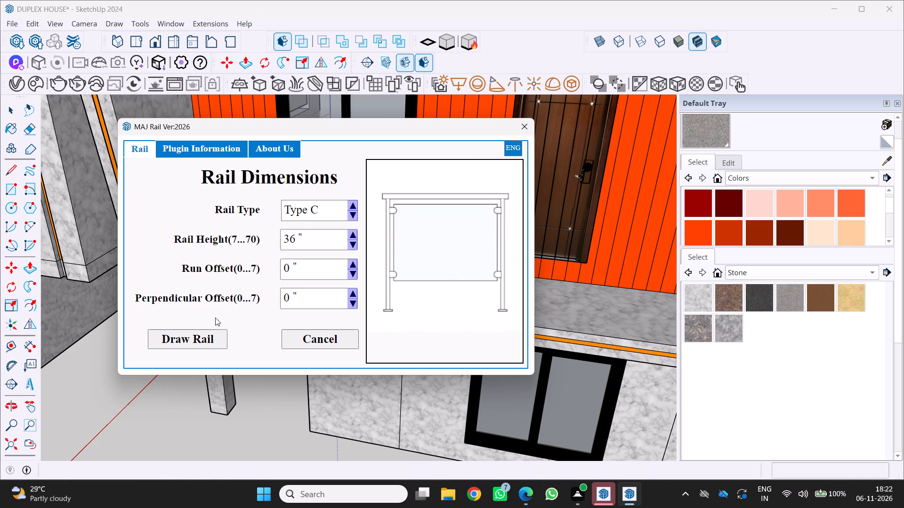
{"action": "left_click", "coordinate": [350, 213]}
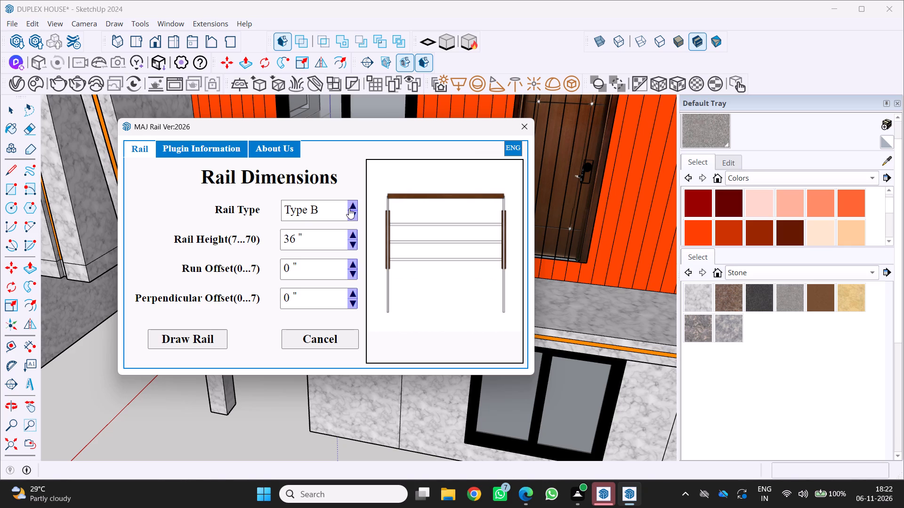
{"action": "left_click_drag", "start_coordinate": [350, 205], "coordinate": [348, 209]}
{"action": "left_click_drag", "start_coordinate": [195, 345], "coordinate": [187, 332]}
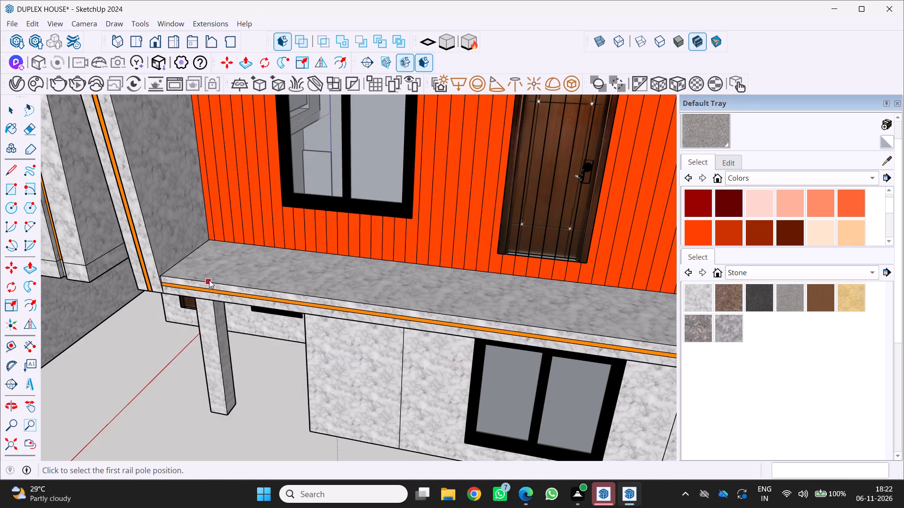
{"action": "left_click", "coordinate": [169, 270]}
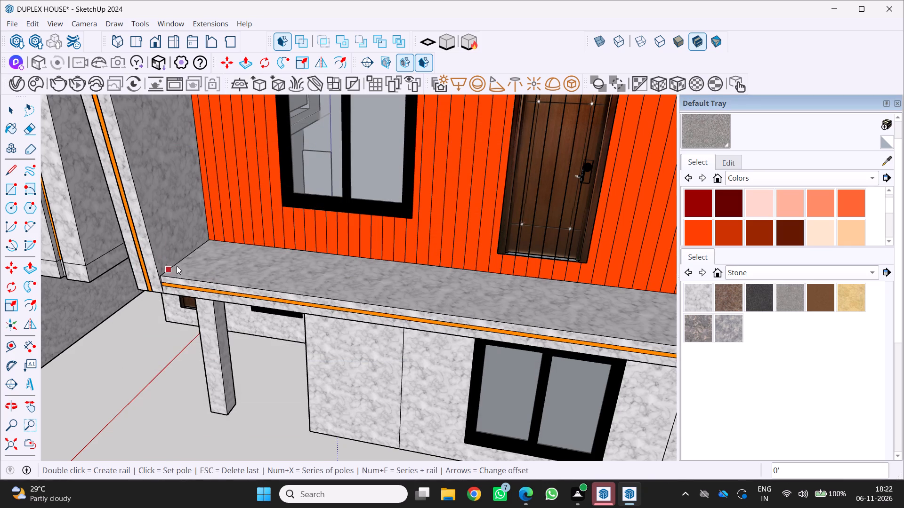
{"action": "scroll", "coordinate": [183, 262], "scroll_direction": "down", "scroll_amount": 5}
{"action": "scroll", "coordinate": [445, 294], "scroll_direction": "up", "scroll_amount": 3}
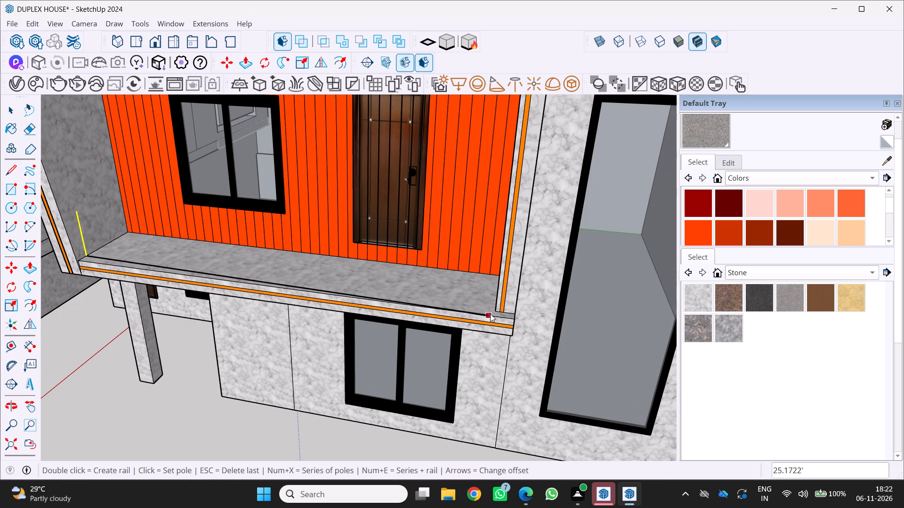
{"action": "left_click", "coordinate": [491, 310]}
{"action": "left_click", "coordinate": [491, 310]}
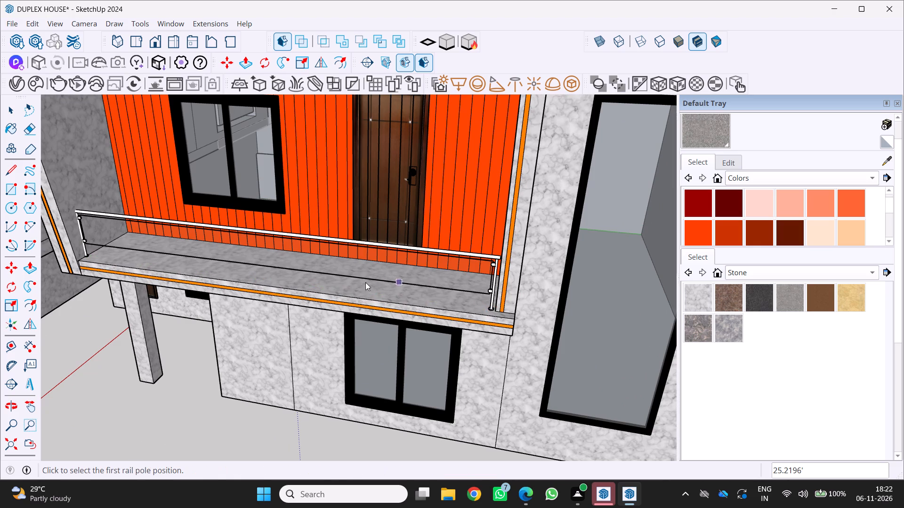
Examine the new balcony railing up close and against the whole front elevation.
{"action": "middle_click_drag", "start_coordinate": [357, 286], "coordinate": [391, 318]}
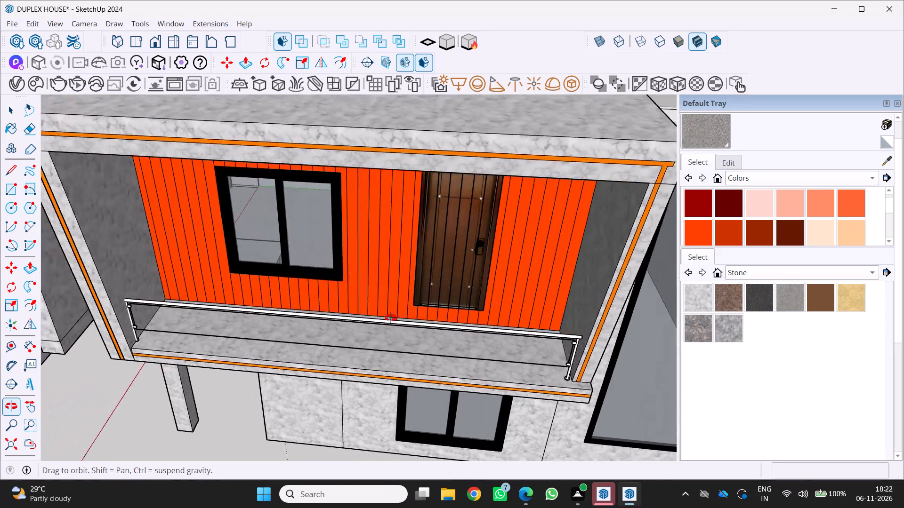
{"action": "middle_click_drag", "start_coordinate": [391, 318], "coordinate": [391, 317]}
{"action": "scroll", "coordinate": [378, 313], "scroll_direction": "down", "scroll_amount": 5}
{"action": "middle_click_drag", "start_coordinate": [324, 317], "coordinate": [349, 225]}
{"action": "middle_click", "coordinate": [348, 224]}
{"action": "scroll", "coordinate": [322, 185], "scroll_direction": "up", "scroll_amount": 2}
{"action": "scroll", "coordinate": [321, 177], "scroll_direction": "down", "scroll_amount": 5}
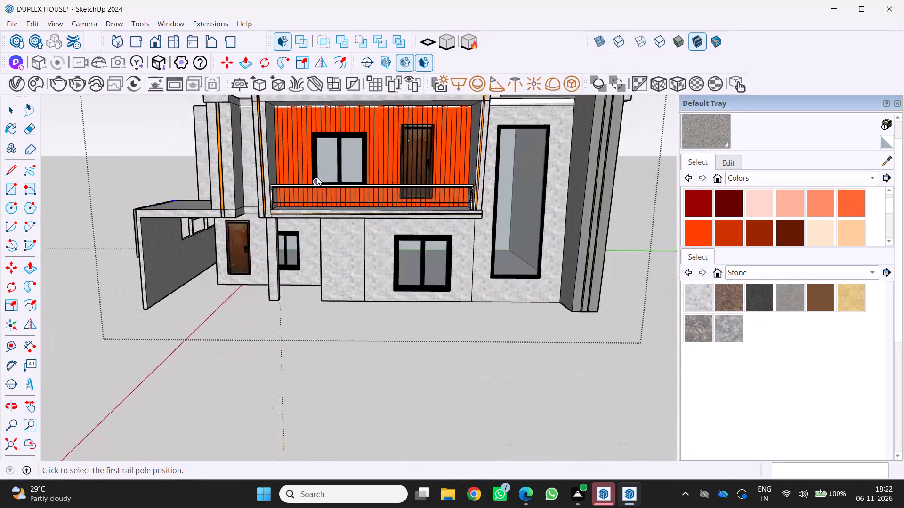
{"action": "middle_click_drag", "start_coordinate": [314, 190], "coordinate": [302, 219]}
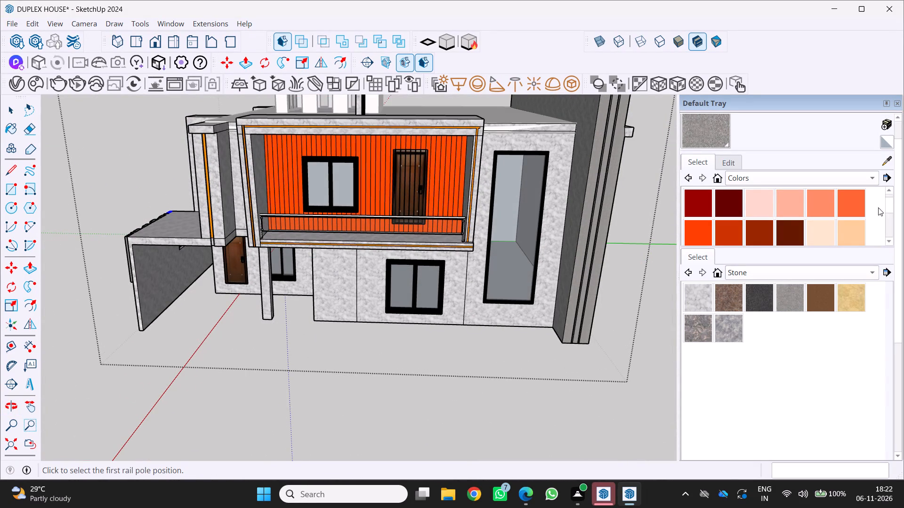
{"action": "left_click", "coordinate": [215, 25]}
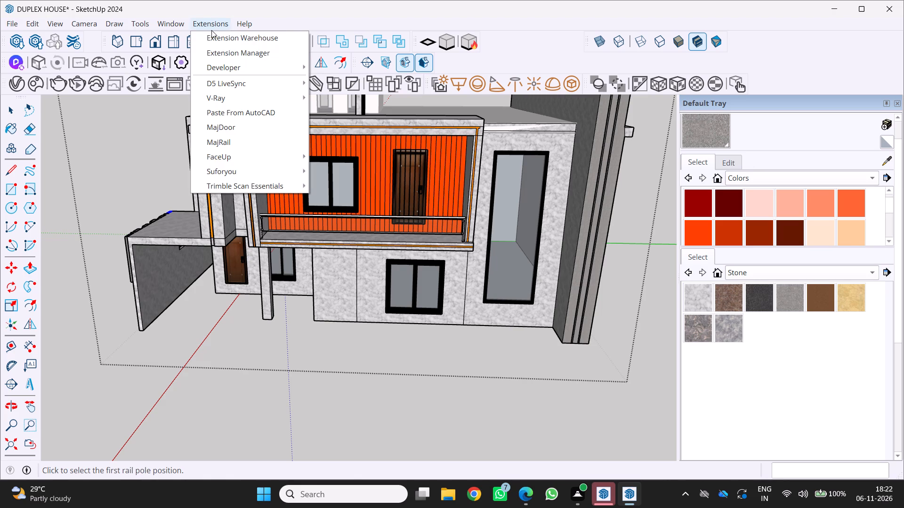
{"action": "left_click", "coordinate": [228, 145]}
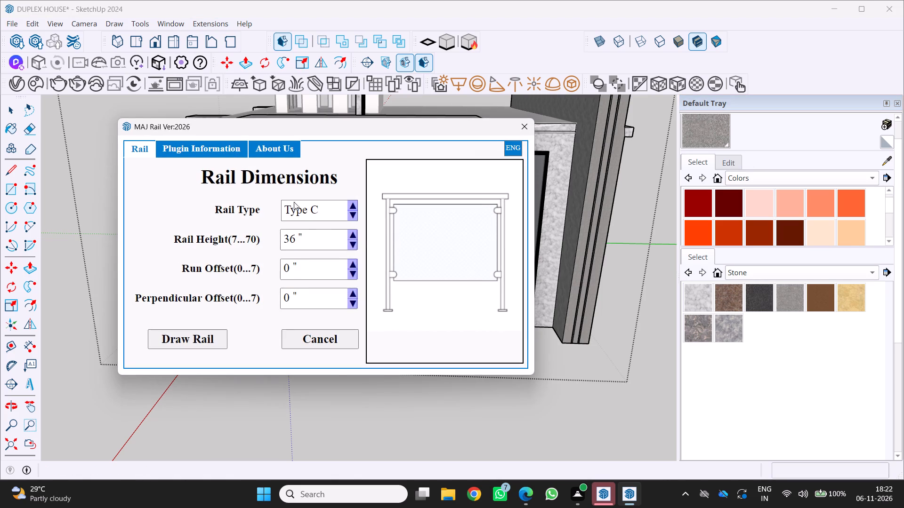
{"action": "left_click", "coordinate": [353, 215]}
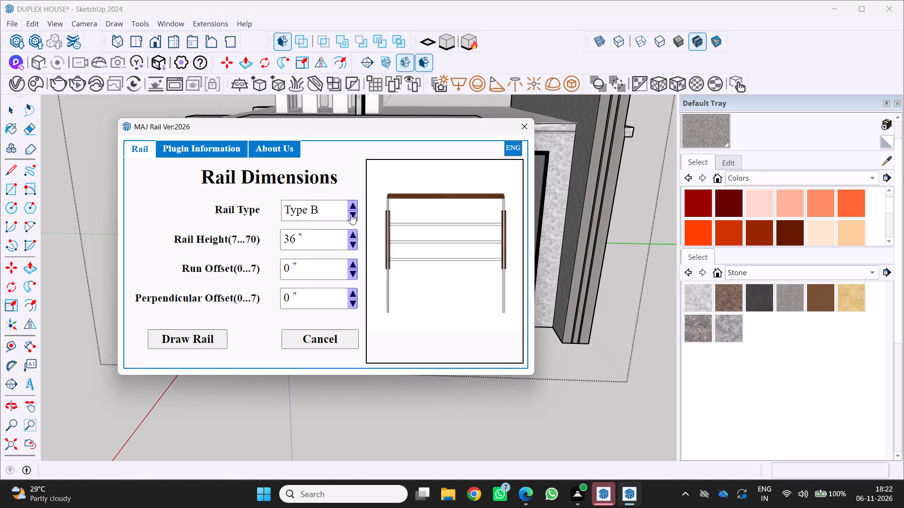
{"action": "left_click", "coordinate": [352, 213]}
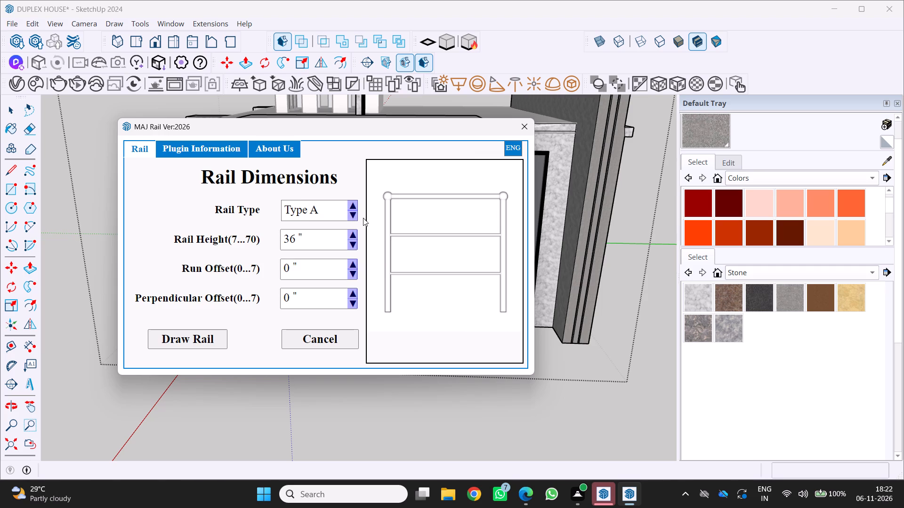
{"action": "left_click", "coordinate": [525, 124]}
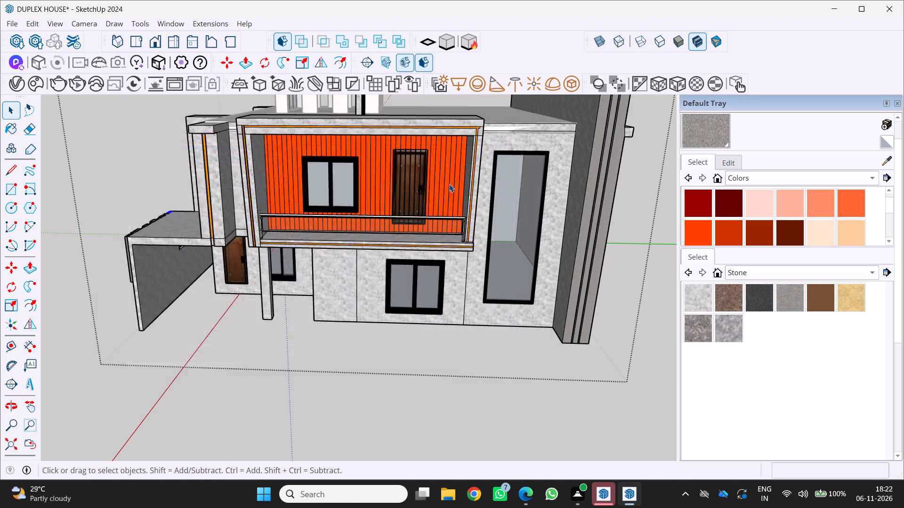
Review the front facade with its balcony railing from several angles and distances.
{"action": "scroll", "coordinate": [443, 191], "scroll_direction": "down", "scroll_amount": 5}
{"action": "middle_click_drag", "start_coordinate": [402, 220], "coordinate": [294, 252]}
{"action": "scroll", "coordinate": [278, 249], "scroll_direction": "up", "scroll_amount": 5}
{"action": "middle_click_drag", "start_coordinate": [285, 244], "coordinate": [432, 190]}
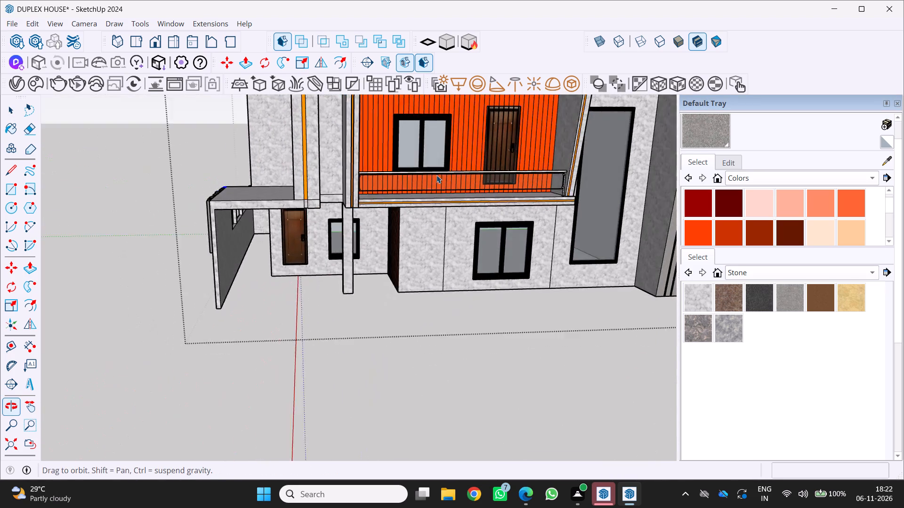
{"action": "scroll", "coordinate": [437, 170], "scroll_direction": "up", "scroll_amount": 8}
{"action": "scroll", "coordinate": [396, 190], "scroll_direction": "down", "scroll_amount": 11}
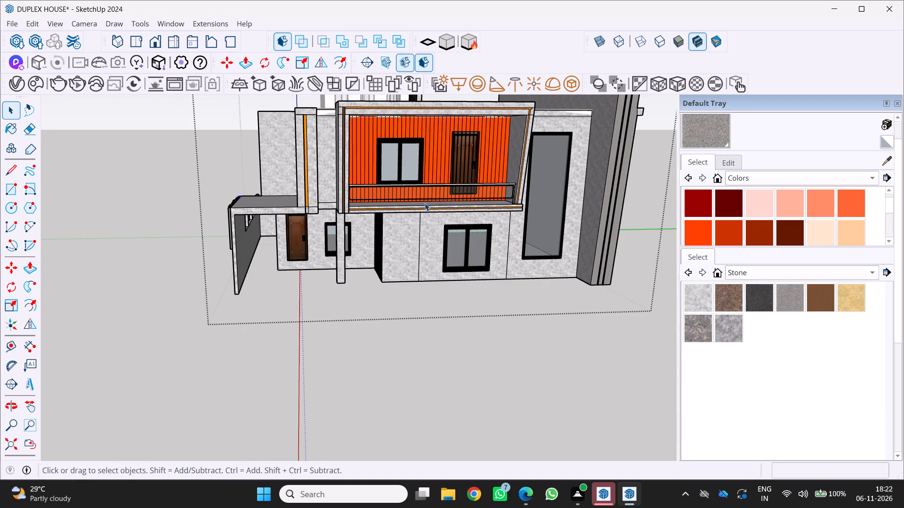
{"action": "scroll", "coordinate": [412, 204], "scroll_direction": "up", "scroll_amount": 2}
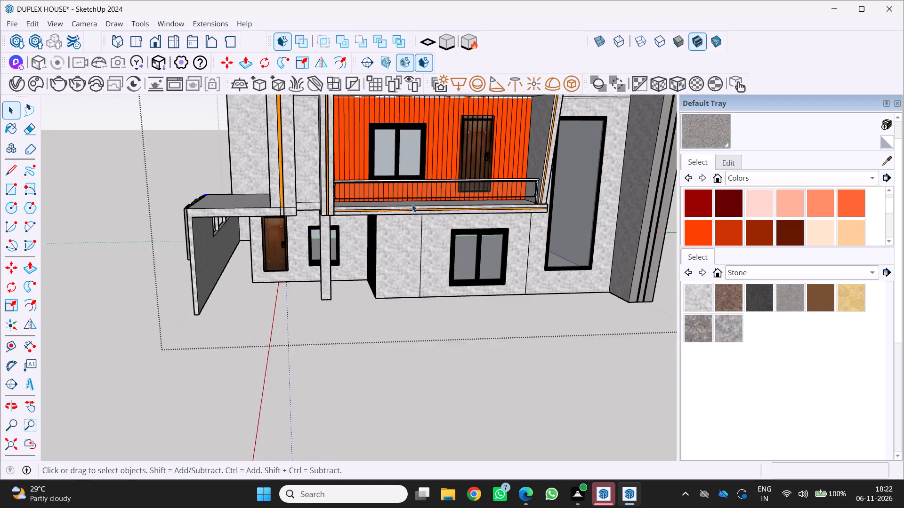
{"action": "scroll", "coordinate": [412, 204], "scroll_direction": "up", "scroll_amount": 1}
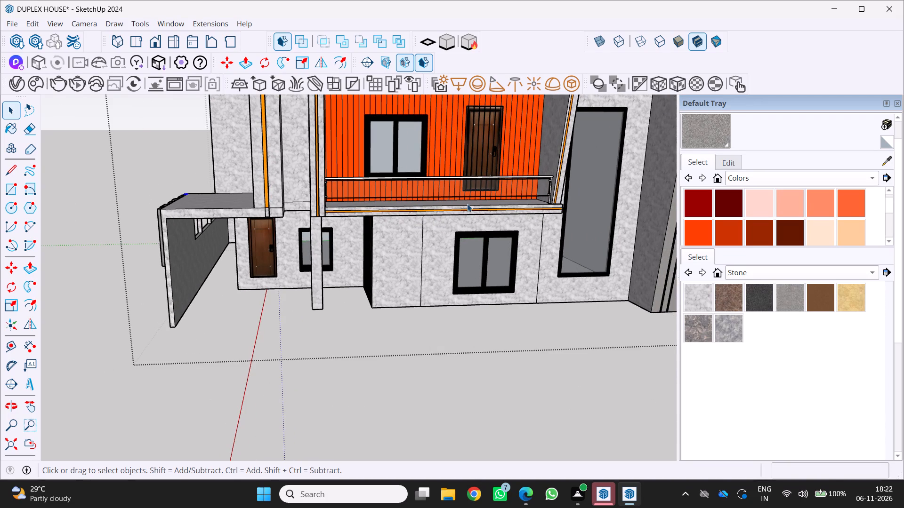
{"action": "middle_click_drag", "start_coordinate": [457, 215], "coordinate": [381, 214]}
{"action": "scroll", "coordinate": [391, 215], "scroll_direction": "down", "scroll_amount": 5}
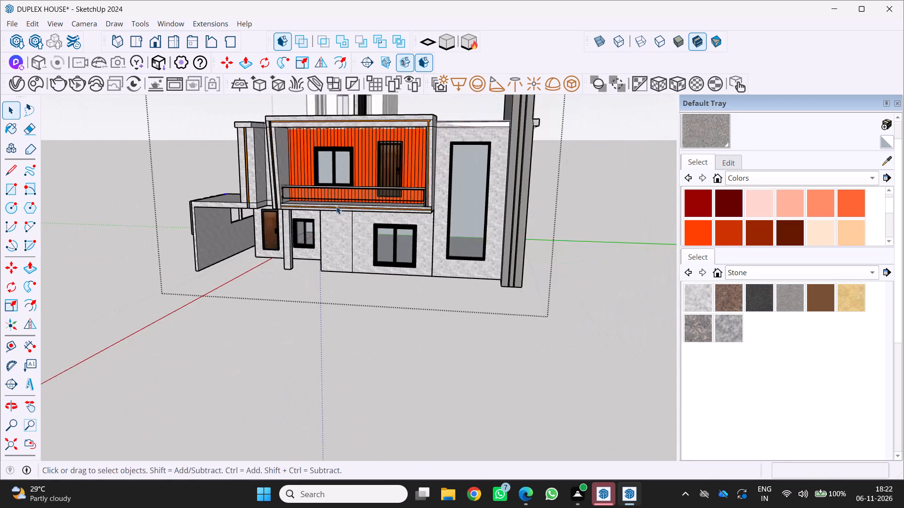
{"action": "middle_click_drag", "start_coordinate": [328, 219], "coordinate": [328, 243]}
{"action": "scroll", "coordinate": [292, 208], "scroll_direction": "up", "scroll_amount": 3}
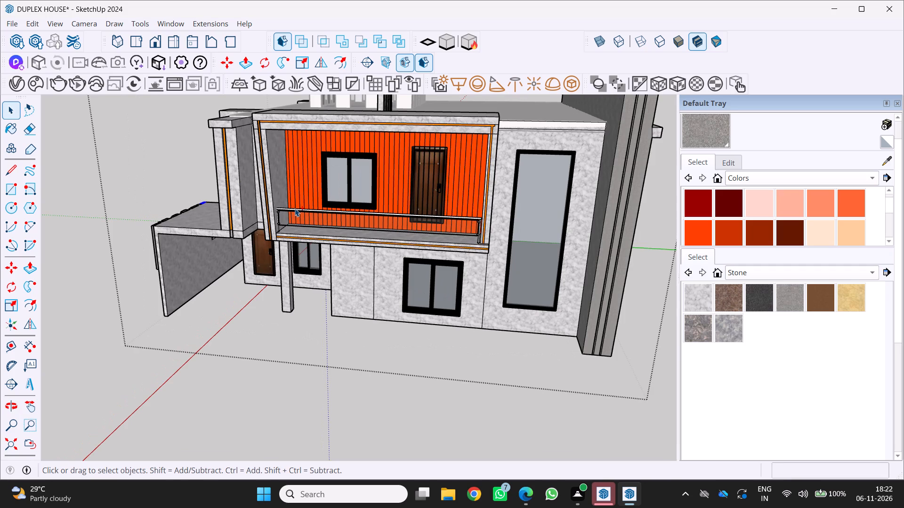
Undo the Type C railing drawn along the first-floor balcony's front edge.
{"action": "key", "text": "ctrl+z"}
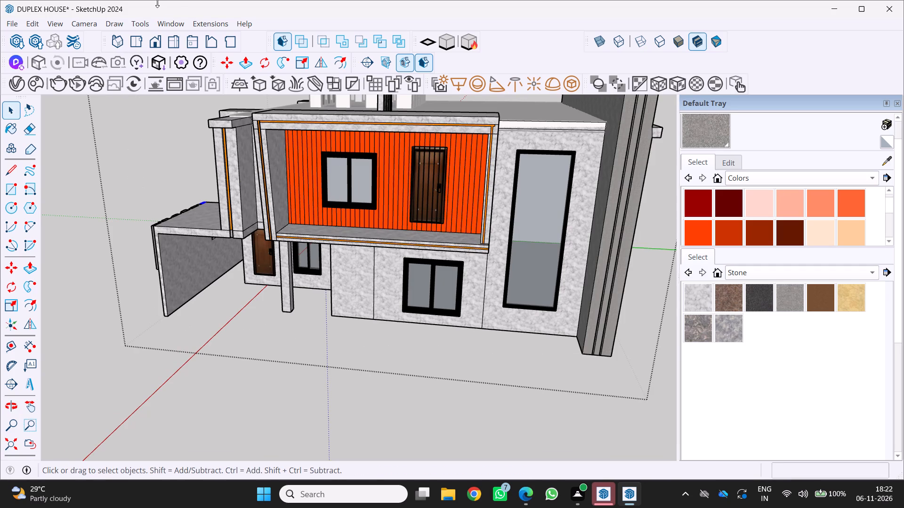
Search 3D Warehouse models for "GLASS".
{"action": "left_click", "coordinate": [170, 21]}
{"action": "left_click", "coordinate": [186, 118]}
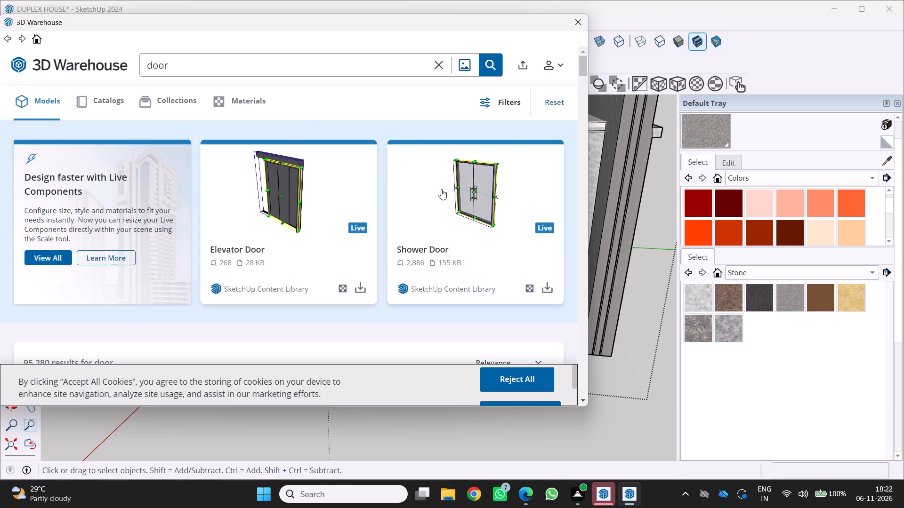
{"action": "left_click", "coordinate": [178, 63]}
{"action": "key", "text": "BackSpace"}
{"action": "key", "text": "BackSpace"}
{"action": "key", "text": "BackSpace"}
{"action": "key", "text": "BackSpace"}
{"action": "key", "text": "BackSpace"}
{"action": "key", "text": "BackSpace"}
{"action": "key", "text": "BackSpace"}
{"action": "key", "text": "BackSpace"}
{"action": "key", "text": "BackSpace"}
{"action": "key", "text": "BackSpace"}
{"action": "key", "text": "BackSpace"}
{"action": "key", "text": "BackSpace"}
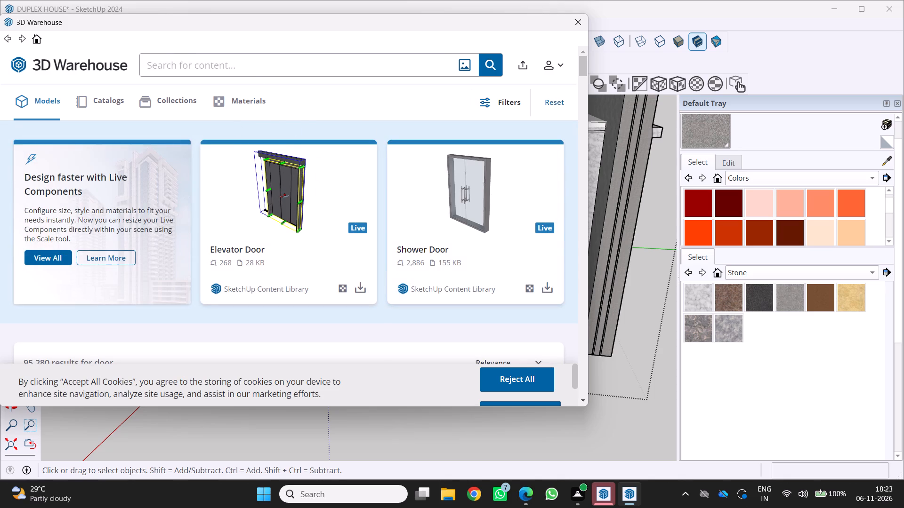
{"action": "type", "text": "GLASS"}
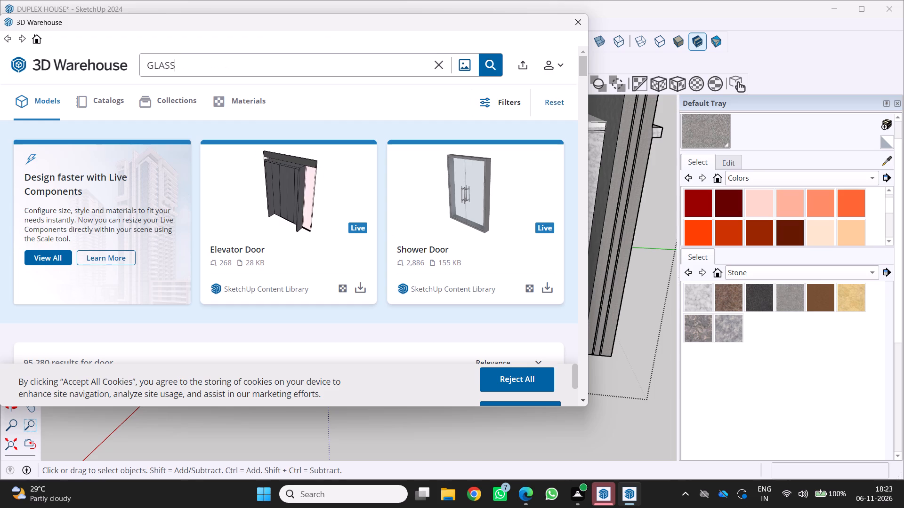
{"action": "left_click", "coordinate": [488, 73]}
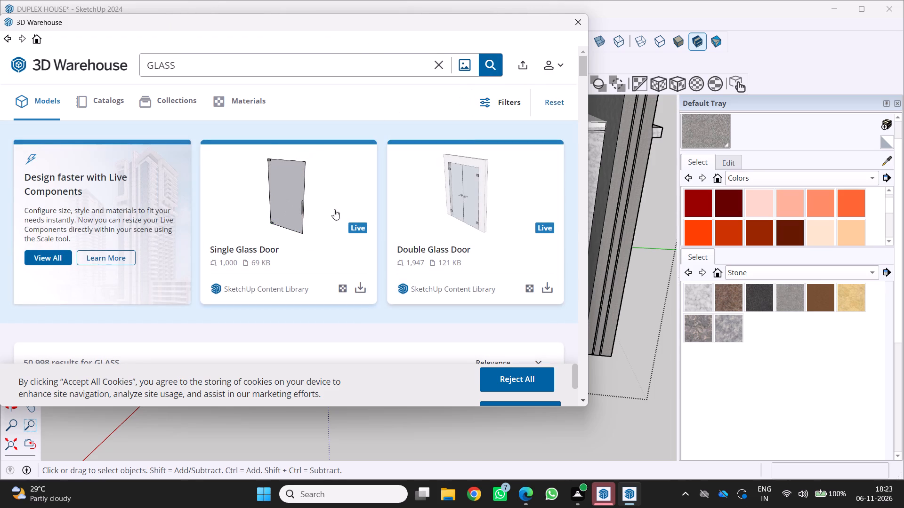
Browse the glass model results for a glass railing suitable for the balcony.
{"action": "scroll", "coordinate": [327, 248], "scroll_direction": "down", "scroll_amount": 6}
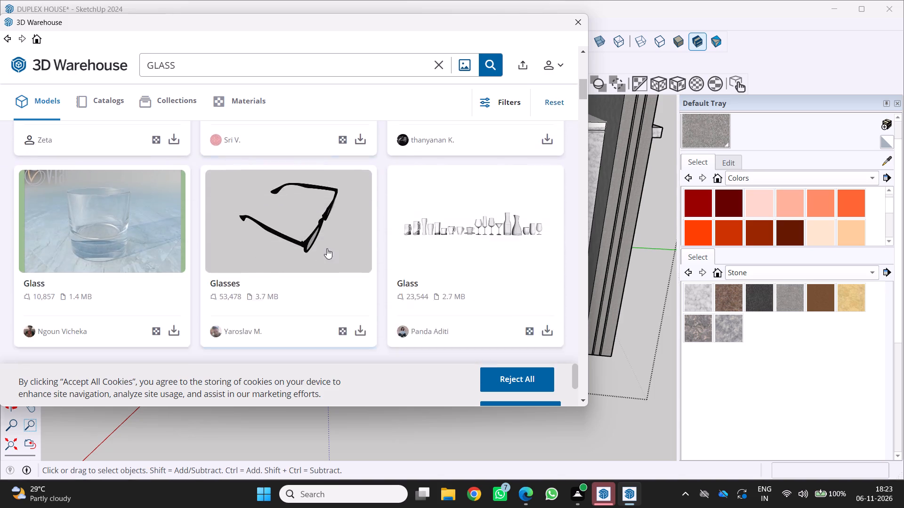
{"action": "scroll", "coordinate": [327, 248], "scroll_direction": "down", "scroll_amount": 11}
{"action": "scroll", "coordinate": [327, 248], "scroll_direction": "up", "scroll_amount": 2}
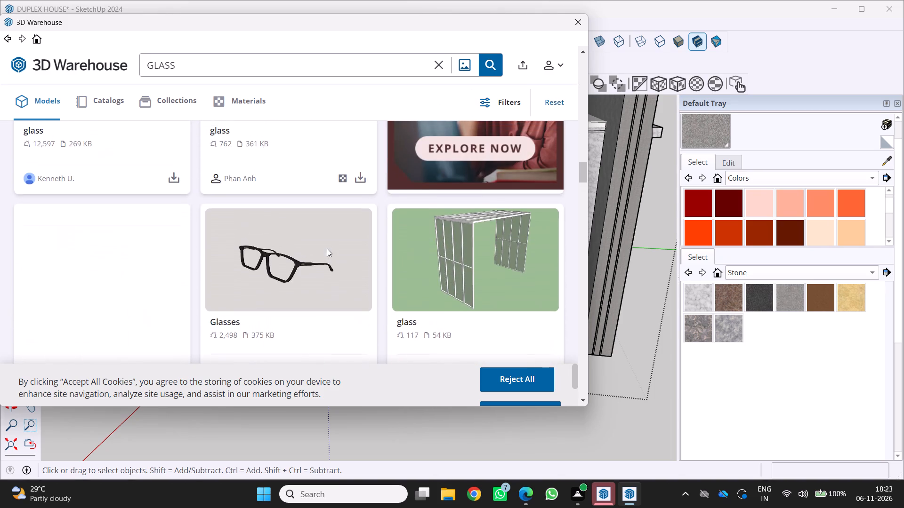
{"action": "scroll", "coordinate": [327, 248], "scroll_direction": "up", "scroll_amount": 2}
{"action": "scroll", "coordinate": [327, 248], "scroll_direction": "down", "scroll_amount": 6}
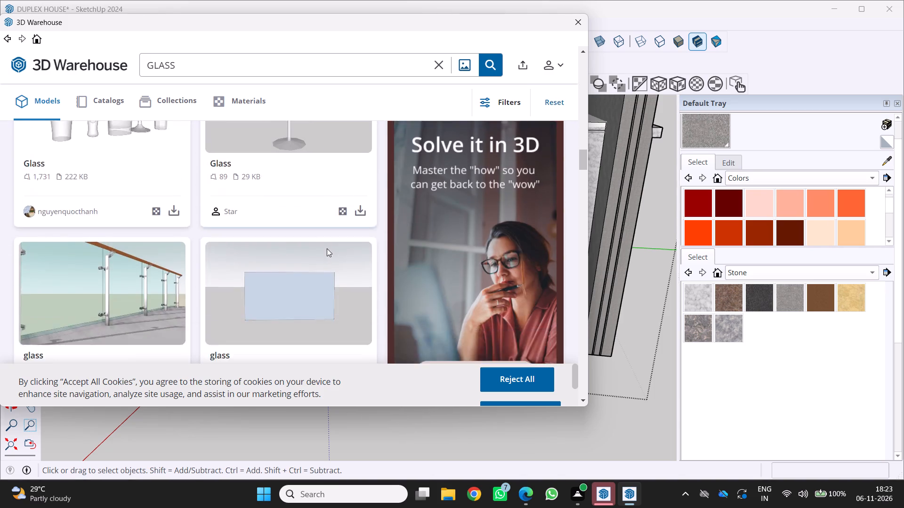
{"action": "scroll", "coordinate": [327, 248], "scroll_direction": "down", "scroll_amount": 9}
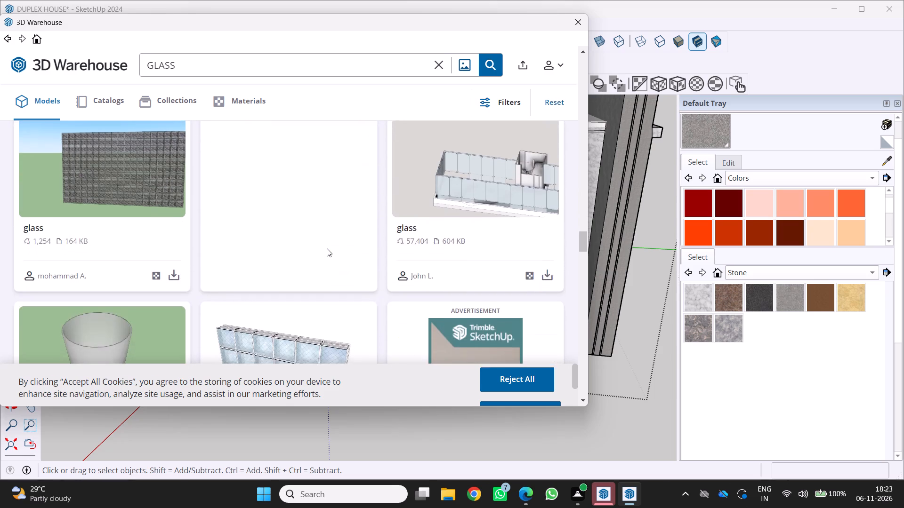
{"action": "scroll", "coordinate": [327, 248], "scroll_direction": "down", "scroll_amount": 8}
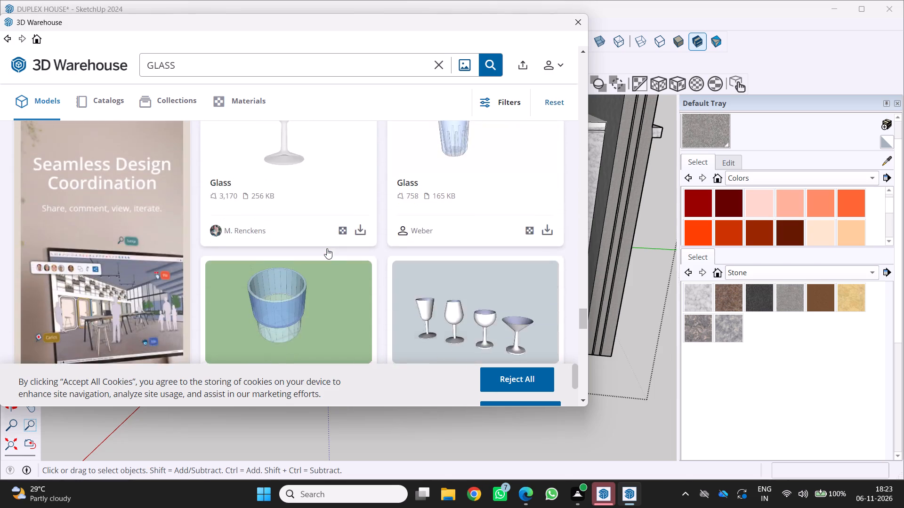
{"action": "scroll", "coordinate": [327, 248], "scroll_direction": "down", "scroll_amount": 5}
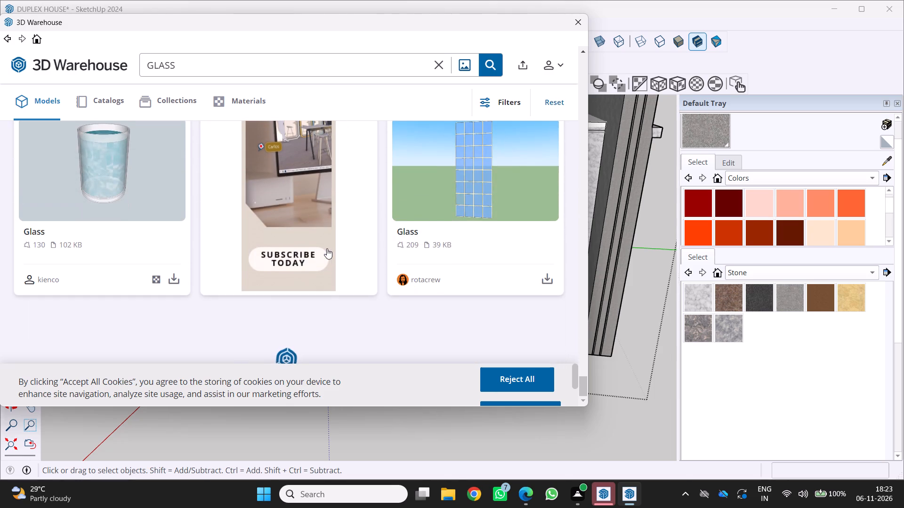
{"action": "scroll", "coordinate": [327, 248], "scroll_direction": "down", "scroll_amount": 1}
{"action": "scroll", "coordinate": [327, 248], "scroll_direction": "up", "scroll_amount": 13}
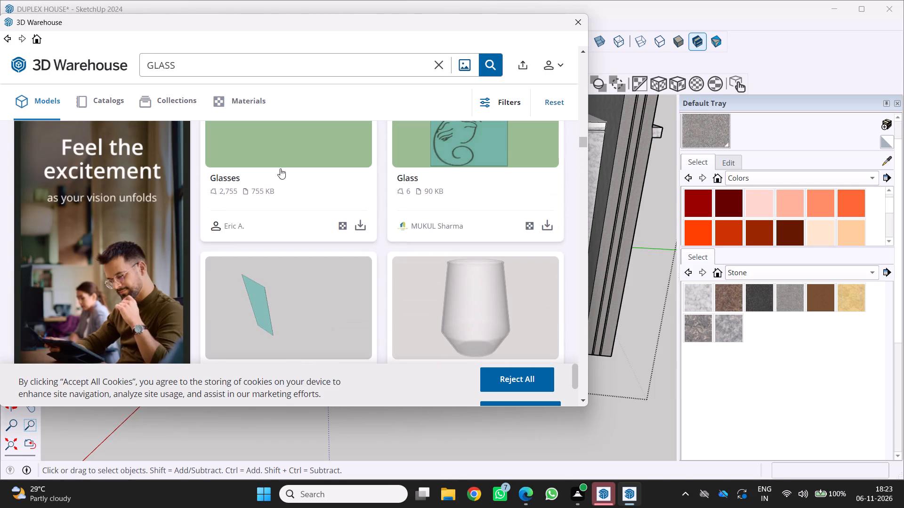
Search 3D Warehouse for "GLASS RAIL" and look through the railing models.
{"action": "left_click", "coordinate": [197, 70]}
{"action": "key", "text": "space"}
{"action": "type", "text": "RAIL"}
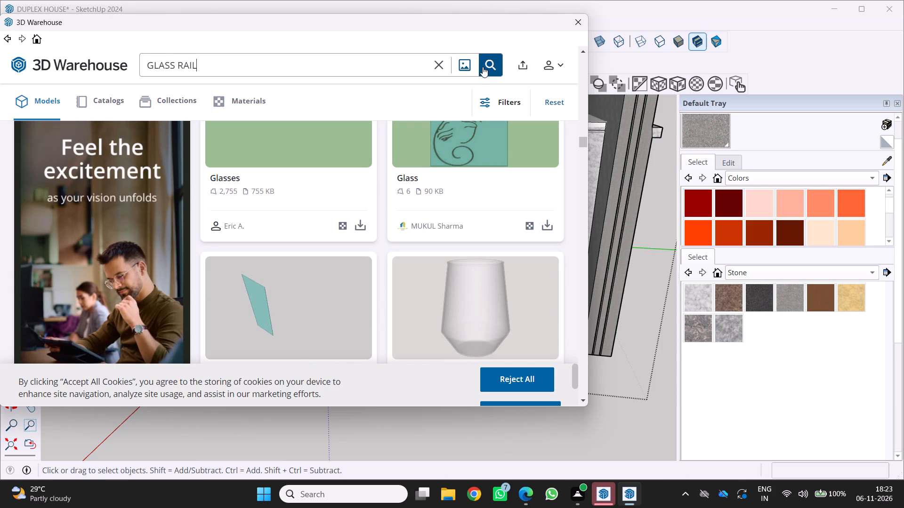
{"action": "left_click", "coordinate": [483, 67]}
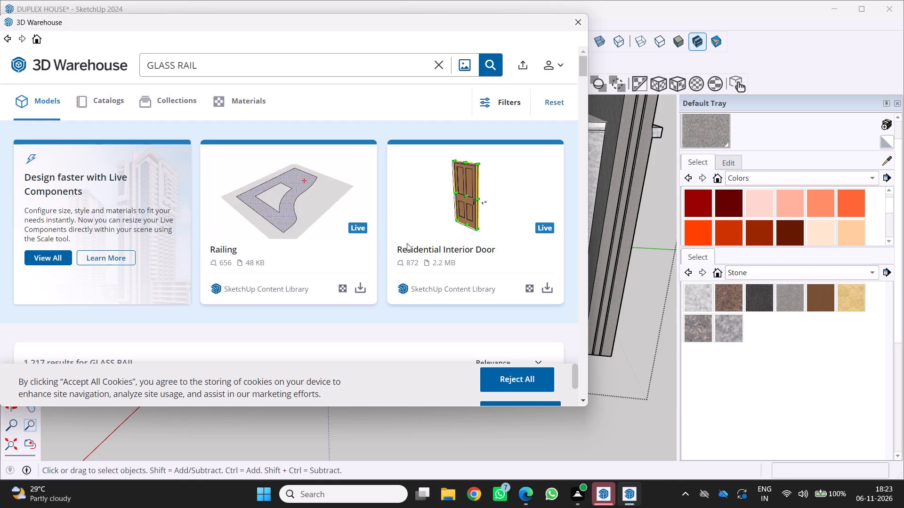
{"action": "scroll", "coordinate": [407, 243], "scroll_direction": "down", "scroll_amount": 4}
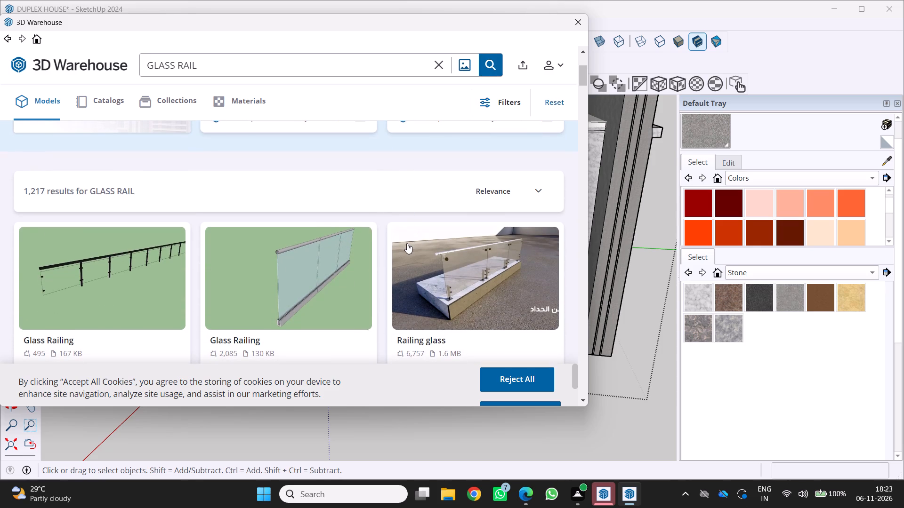
{"action": "scroll", "coordinate": [407, 243], "scroll_direction": "down", "scroll_amount": 4}
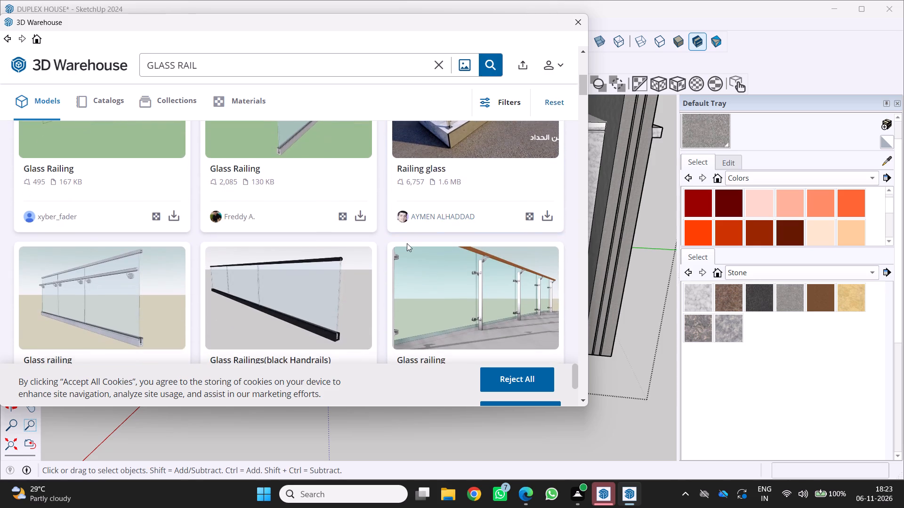
{"action": "scroll", "coordinate": [407, 243], "scroll_direction": "down", "scroll_amount": 3}
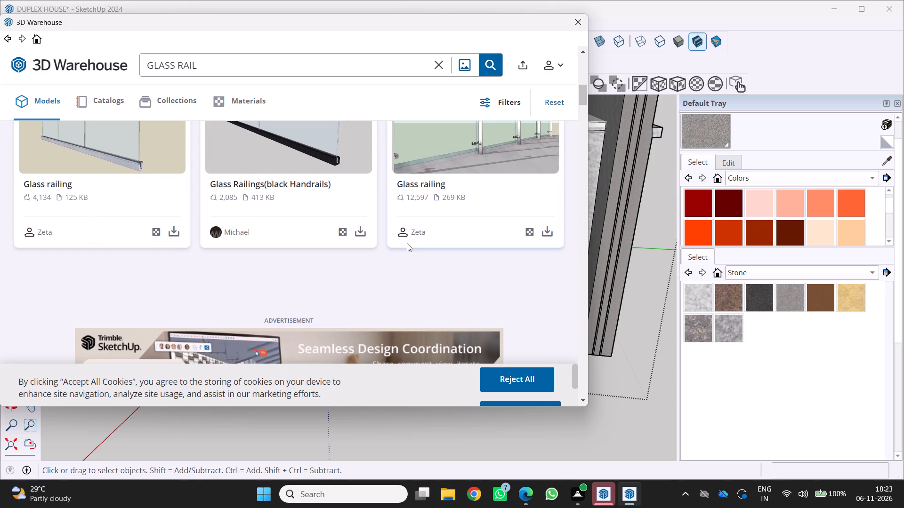
Load the 269 KB "Glass railing" with the wooden handrail into the model and place it on the ground in front of the house.
{"action": "left_click", "coordinate": [544, 227]}
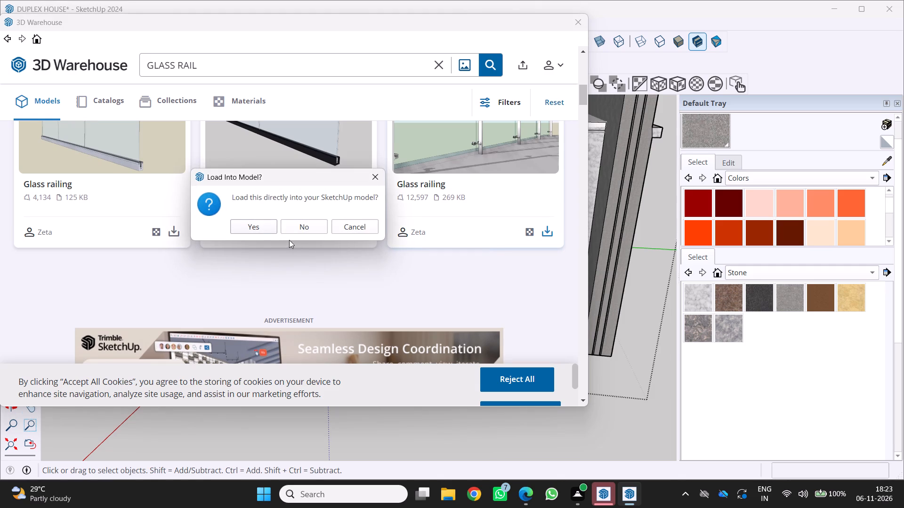
{"action": "left_click", "coordinate": [268, 227]}
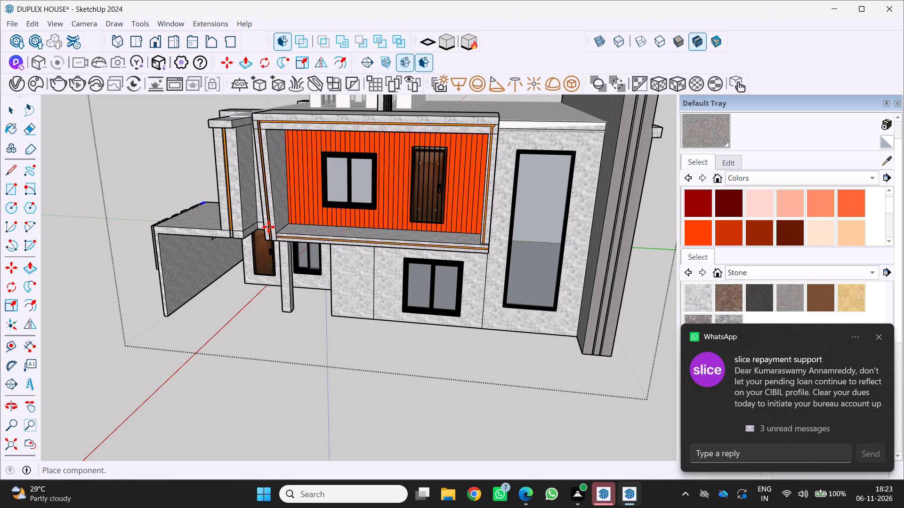
{"action": "left_click", "coordinate": [880, 337]}
{"action": "scroll", "coordinate": [308, 230], "scroll_direction": "down", "scroll_amount": 1}
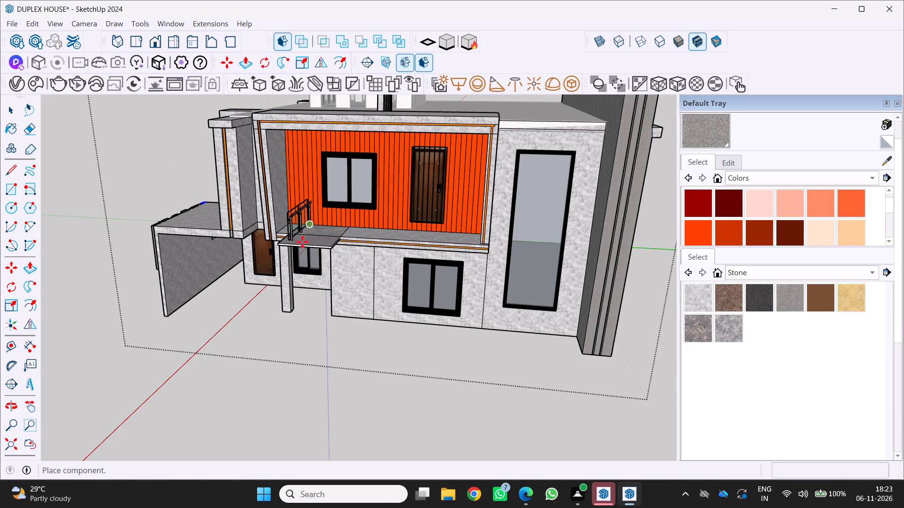
{"action": "scroll", "coordinate": [302, 242], "scroll_direction": "down", "scroll_amount": 2}
{"action": "left_click", "coordinate": [114, 321]}
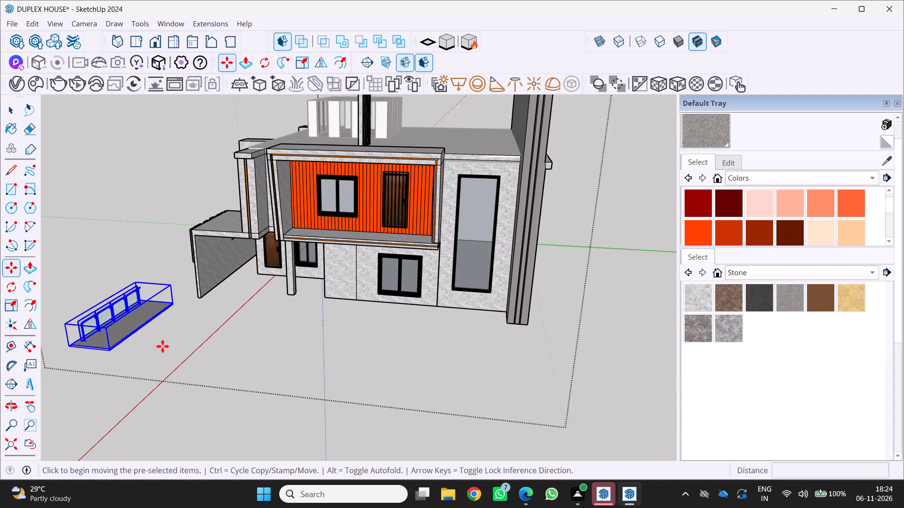
Open the placed glass railing component for editing, down to its posts, glass panels and floor slab.
{"action": "scroll", "coordinate": [162, 346], "scroll_direction": "up", "scroll_amount": 4}
{"action": "middle_click_drag", "start_coordinate": [167, 348], "coordinate": [334, 309]}
{"action": "scroll", "coordinate": [334, 309], "scroll_direction": "down", "scroll_amount": 5}
{"action": "scroll", "coordinate": [350, 282], "scroll_direction": "up", "scroll_amount": 4}
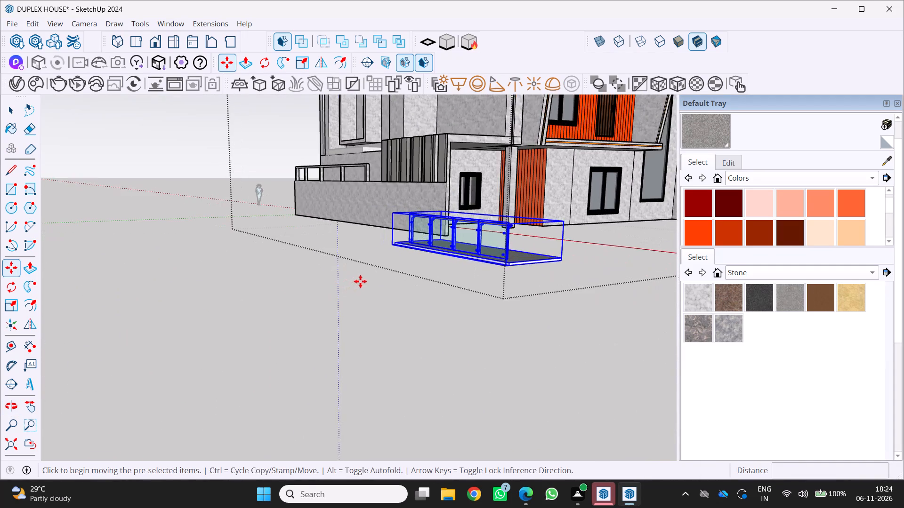
{"action": "middle_click_drag", "start_coordinate": [368, 290], "coordinate": [396, 335]}
{"action": "scroll", "coordinate": [396, 334], "scroll_direction": "up", "scroll_amount": 1}
{"action": "key", "text": "space"}
{"action": "key", "text": "space"}
{"action": "triple_click", "coordinate": [591, 395]}
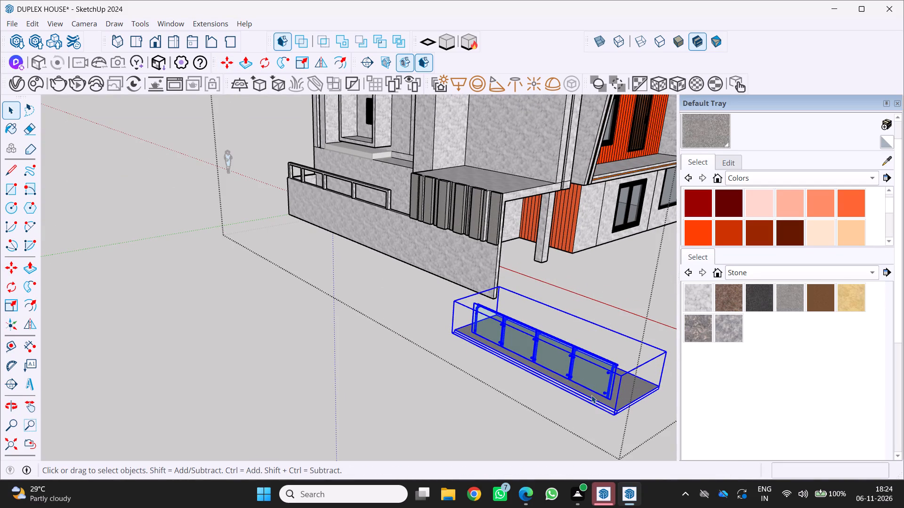
{"action": "triple_click", "coordinate": [589, 393]}
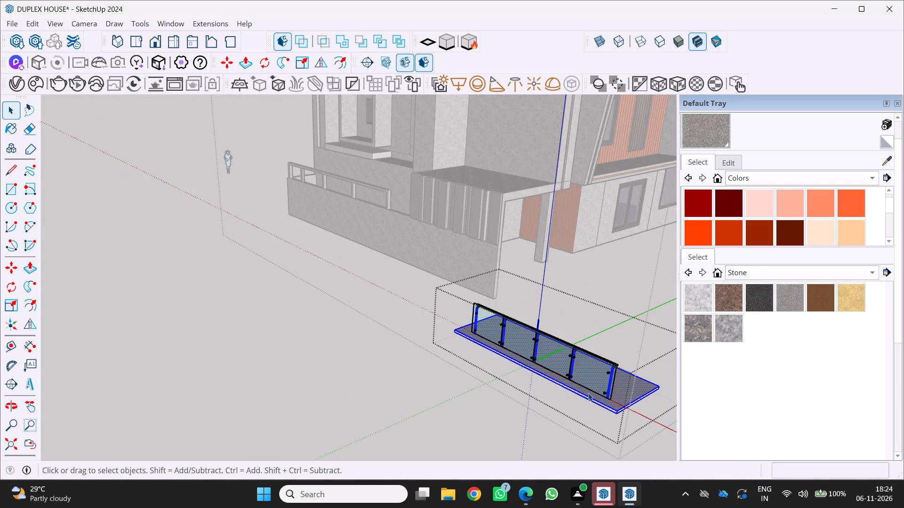
Delete the top face of the floor slab under the glass railing, together with its bounding edges.
{"action": "middle_click_drag", "start_coordinate": [587, 393], "coordinate": [546, 386]}
{"action": "scroll", "coordinate": [520, 374], "scroll_direction": "up", "scroll_amount": 6}
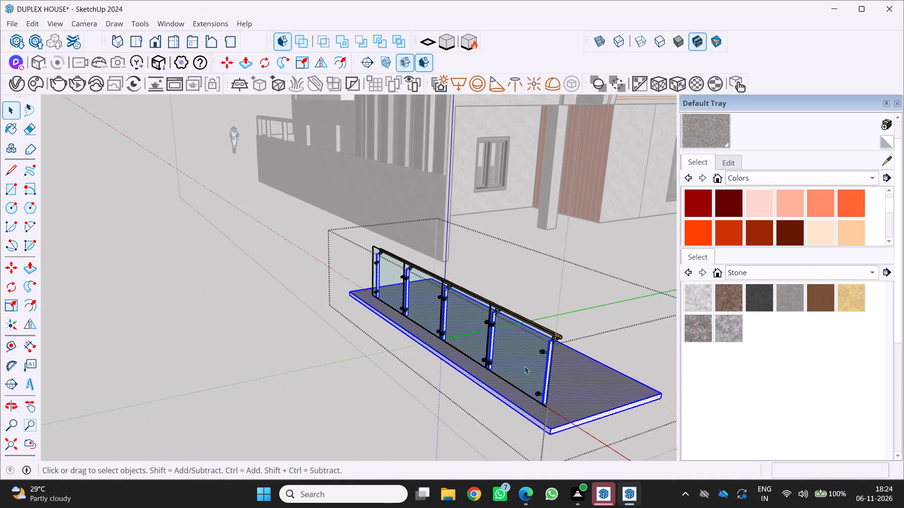
{"action": "scroll", "coordinate": [525, 366], "scroll_direction": "up", "scroll_amount": 1}
{"action": "left_click_drag", "start_coordinate": [606, 424], "coordinate": [599, 421]}
{"action": "double_click", "coordinate": [595, 416]}
{"action": "left_click", "coordinate": [595, 415]}
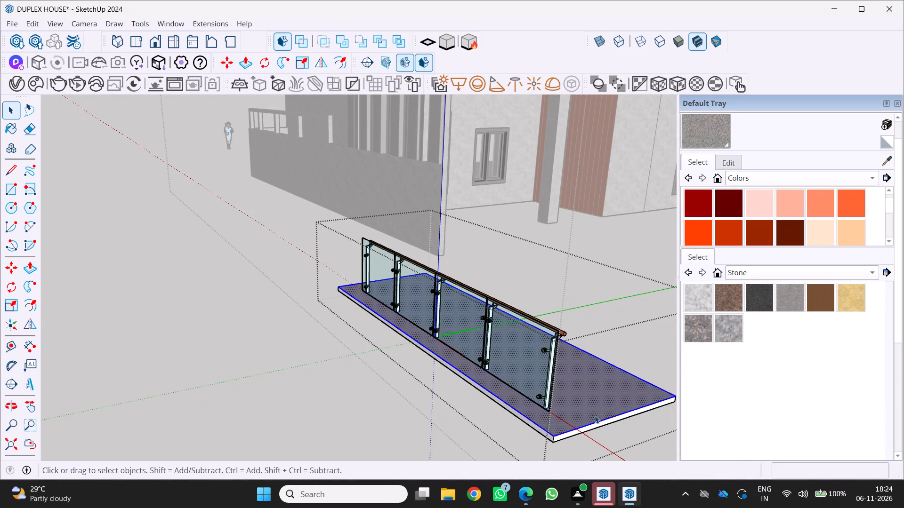
{"action": "left_click", "coordinate": [593, 415]}
{"action": "left_click", "coordinate": [593, 415]}
{"action": "left_click", "coordinate": [593, 415]}
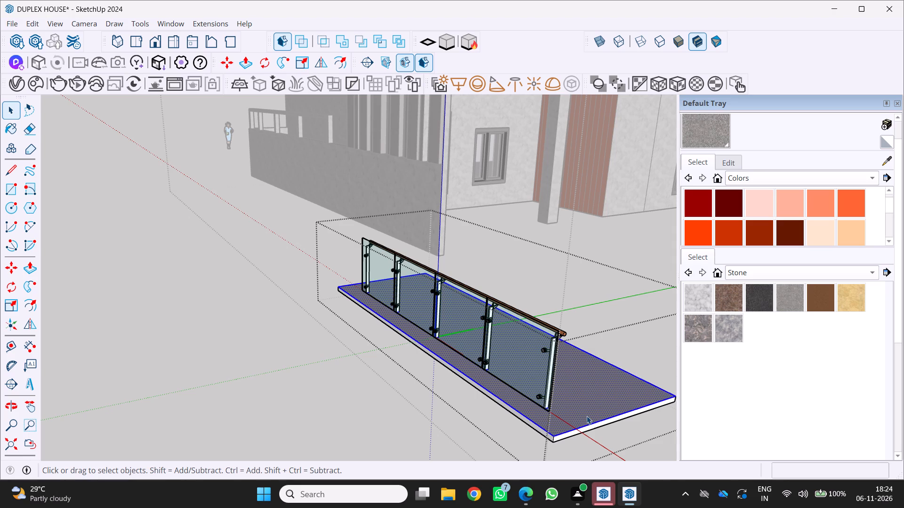
{"action": "key", "text": "Delete"}
Delete the remaining bottom face of the floor slab inside the railing component.
{"action": "scroll", "coordinate": [563, 413], "scroll_direction": "up", "scroll_amount": 3}
{"action": "middle_click_drag", "start_coordinate": [563, 413], "coordinate": [458, 367]}
{"action": "scroll", "coordinate": [458, 367], "scroll_direction": "down", "scroll_amount": 10}
{"action": "scroll", "coordinate": [499, 378], "scroll_direction": "up", "scroll_amount": 4}
{"action": "left_click", "coordinate": [508, 399]}
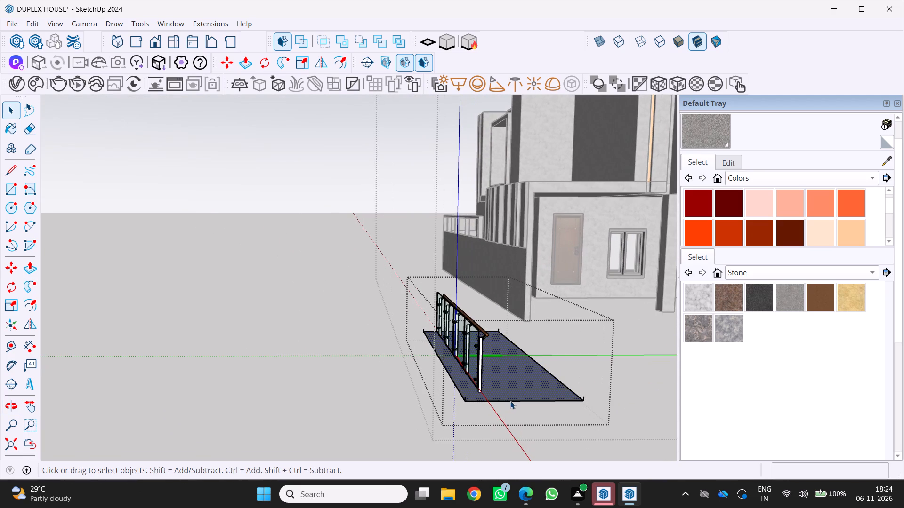
{"action": "key", "text": "Delete"}
Delete the leftover near end edge and the long glass-side edge of the slab outline inside the railing component.
{"action": "scroll", "coordinate": [481, 412], "scroll_direction": "up", "scroll_amount": 4}
{"action": "left_click", "coordinate": [472, 396]}
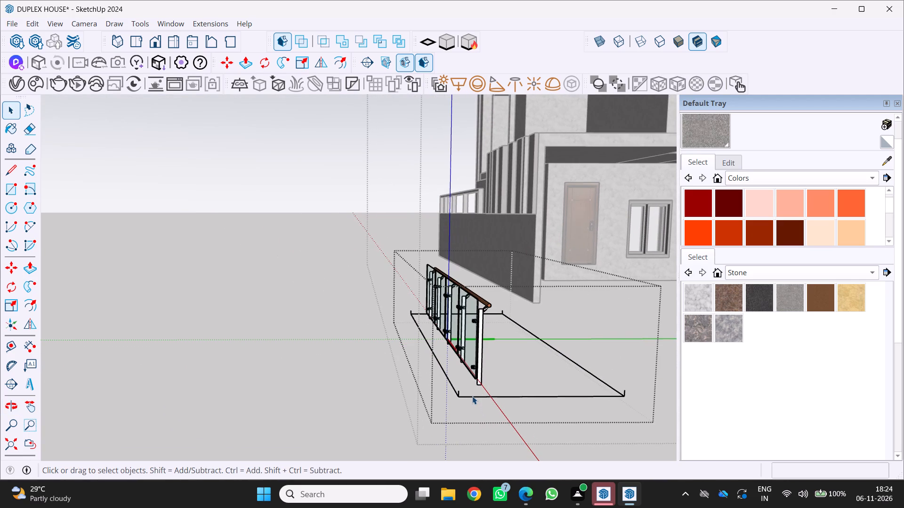
{"action": "key", "text": "BackSpace"}
{"action": "key", "text": "Delete"}
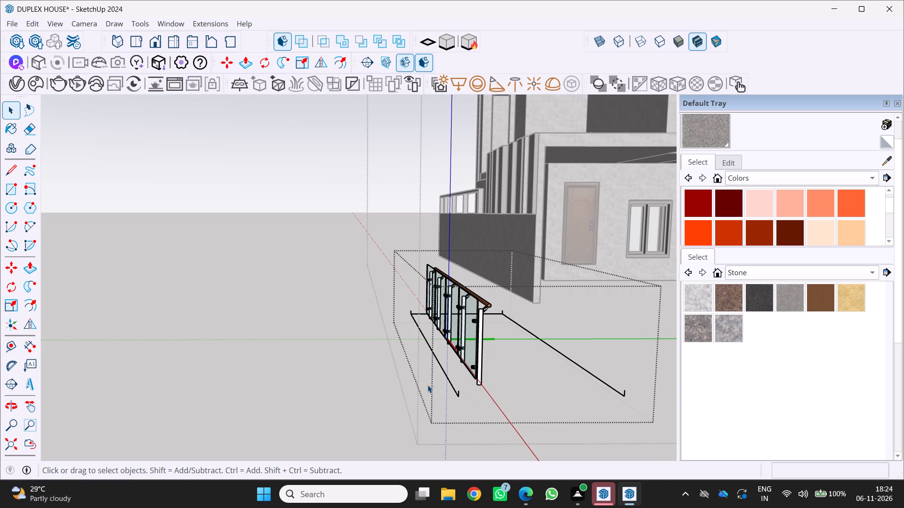
{"action": "left_click", "coordinate": [452, 385]}
{"action": "key", "text": "BackSpace"}
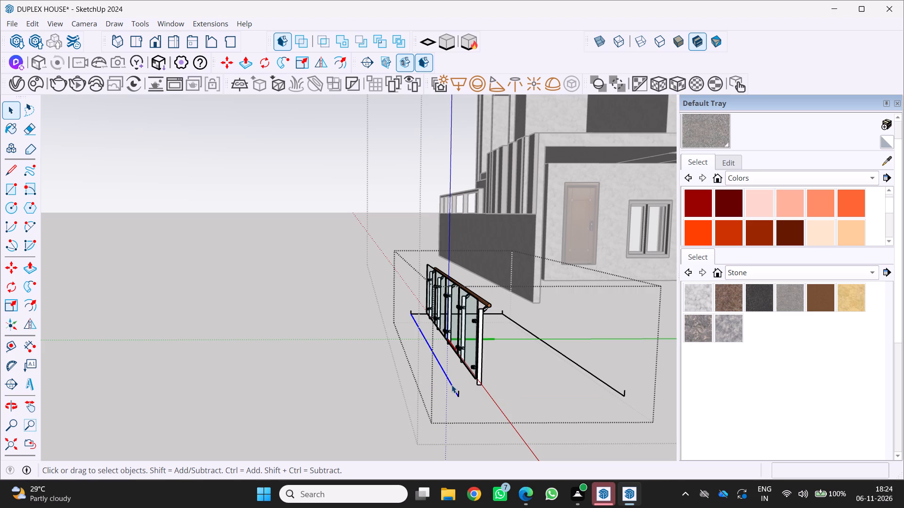
{"action": "key", "text": "Delete"}
Delete the slab outline's far end edge and the short vertical edge at its glass-side corner.
{"action": "scroll", "coordinate": [564, 372], "scroll_direction": "down", "scroll_amount": 1}
{"action": "middle_click_drag", "start_coordinate": [564, 372], "coordinate": [434, 357]}
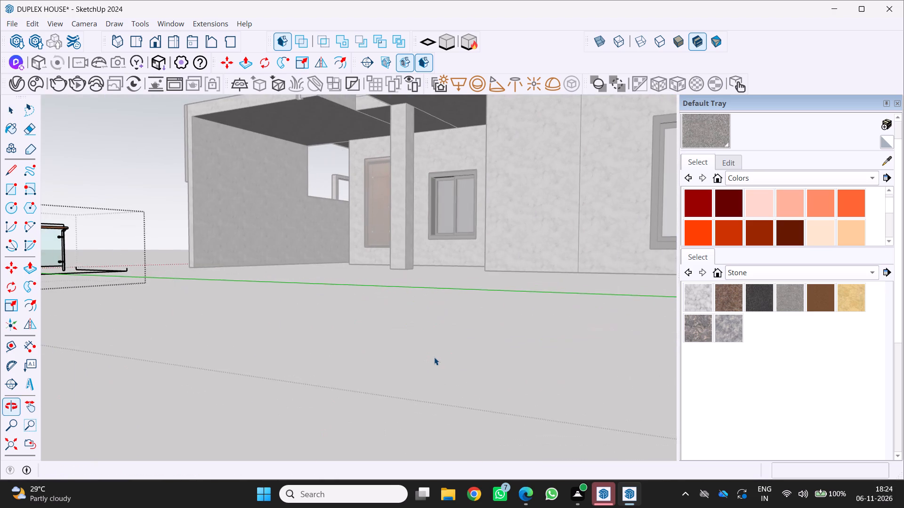
{"action": "scroll", "coordinate": [426, 358], "scroll_direction": "down", "scroll_amount": 4}
{"action": "middle_click_drag", "start_coordinate": [250, 354], "coordinate": [418, 387]}
{"action": "scroll", "coordinate": [413, 389], "scroll_direction": "up", "scroll_amount": 5}
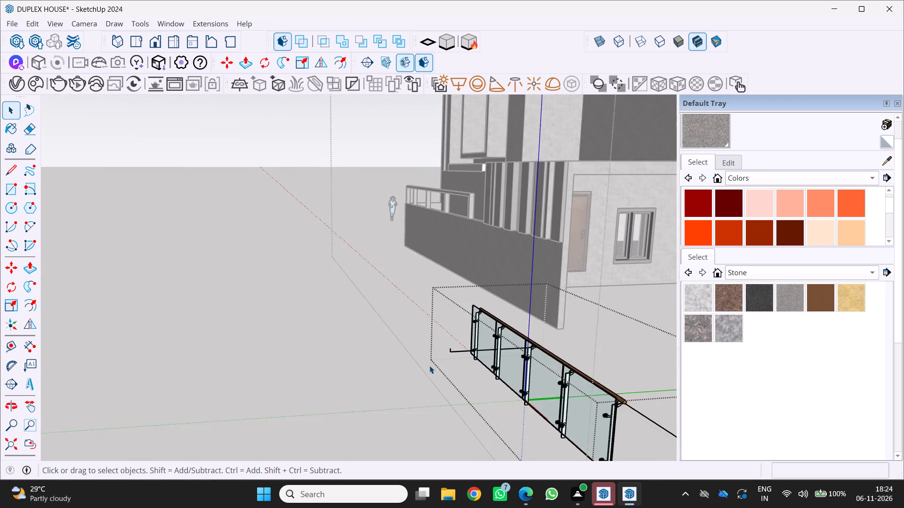
{"action": "scroll", "coordinate": [429, 365], "scroll_direction": "up", "scroll_amount": 13}
{"action": "left_click", "coordinate": [461, 356]}
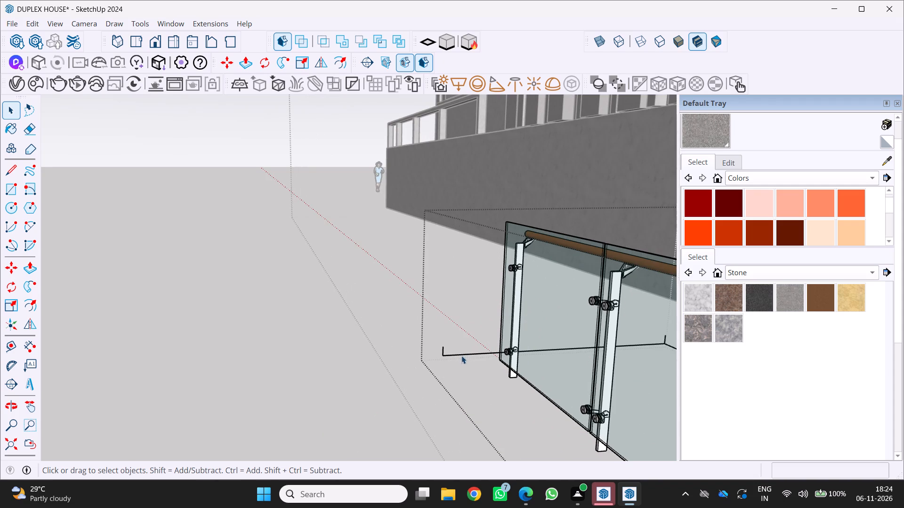
{"action": "key", "text": "Delete"}
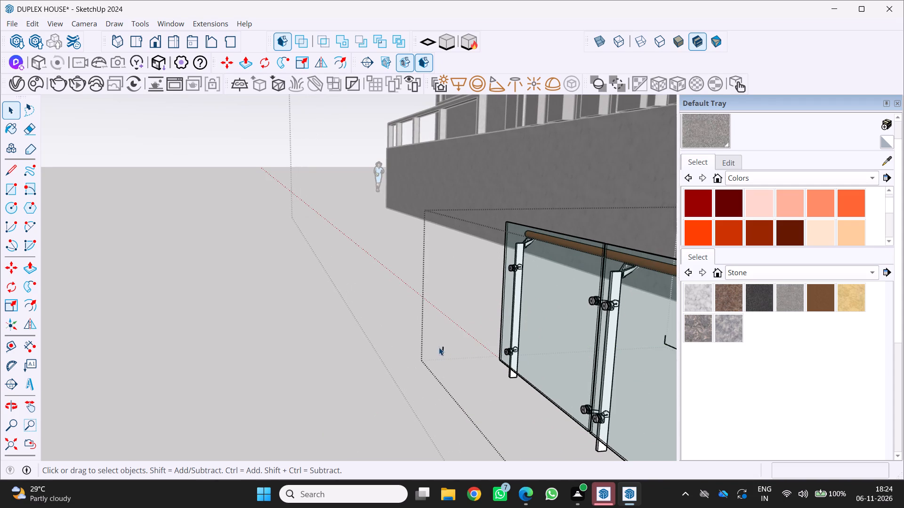
{"action": "left_click", "coordinate": [441, 350]}
{"action": "left_click", "coordinate": [441, 350]}
{"action": "left_click", "coordinate": [444, 351]}
{"action": "key", "text": "Delete"}
Delete the last long edge of the slab outline, on the side facing the house.
{"action": "scroll", "coordinate": [437, 351], "scroll_direction": "down", "scroll_amount": 20}
{"action": "scroll", "coordinate": [437, 351], "scroll_direction": "down", "scroll_amount": 3}
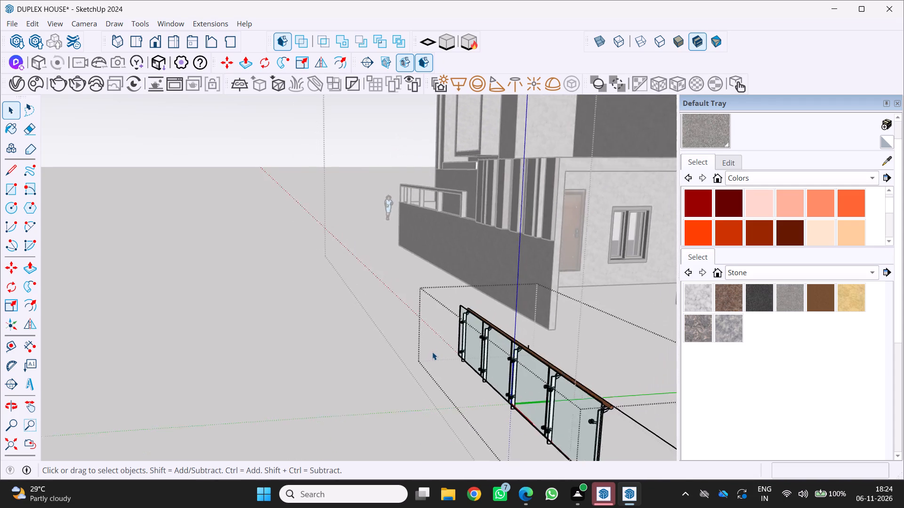
{"action": "scroll", "coordinate": [432, 352], "scroll_direction": "down", "scroll_amount": 8}
{"action": "scroll", "coordinate": [530, 412], "scroll_direction": "up", "scroll_amount": 4}
{"action": "middle_click_drag", "start_coordinate": [553, 416], "coordinate": [492, 408]}
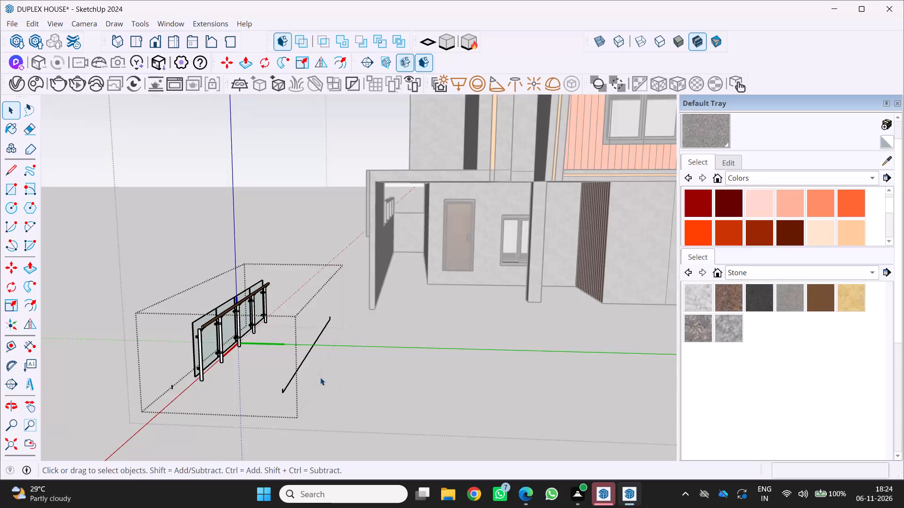
{"action": "scroll", "coordinate": [320, 377], "scroll_direction": "up", "scroll_amount": 7}
{"action": "left_click", "coordinate": [293, 360]}
{"action": "key", "text": "Delete"}
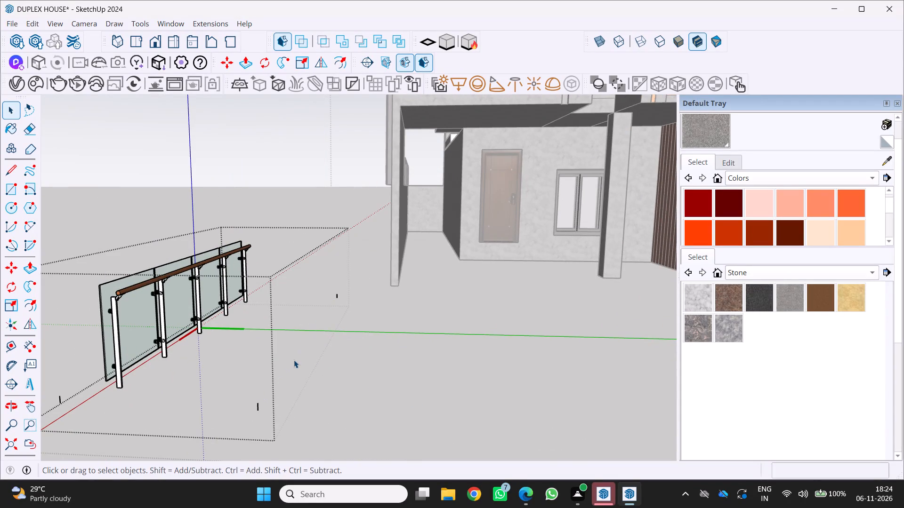
Delete the short vertical edge left at the slab's far corner on the house side.
{"action": "scroll", "coordinate": [350, 316], "scroll_direction": "up", "scroll_amount": 11}
{"action": "left_click_drag", "start_coordinate": [335, 301], "coordinate": [341, 305]}
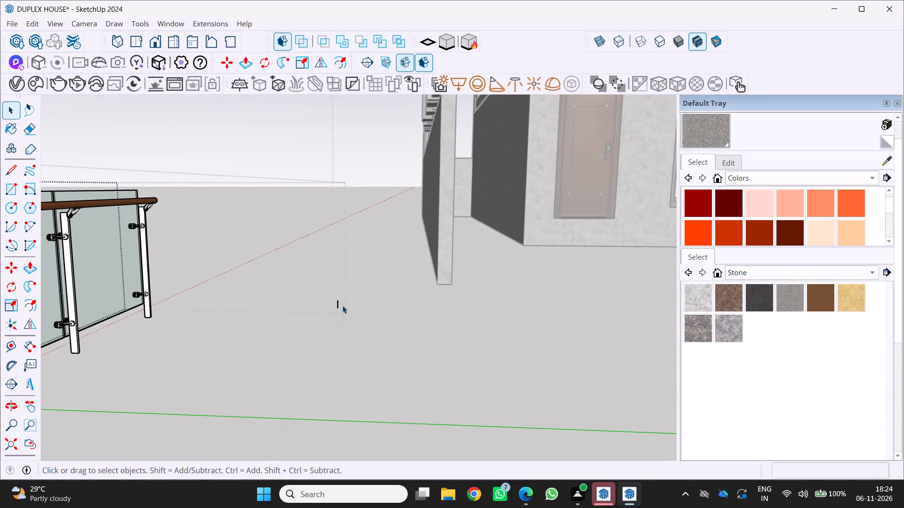
{"action": "left_click_drag", "start_coordinate": [329, 303], "coordinate": [342, 305]}
{"action": "left_click_drag", "start_coordinate": [334, 304], "coordinate": [344, 307]}
{"action": "left_click", "coordinate": [339, 305]}
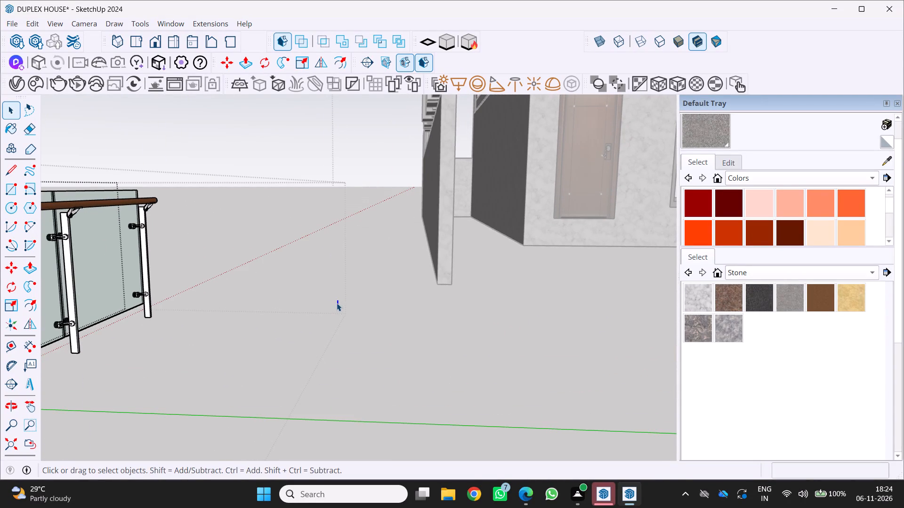
{"action": "left_click_drag", "start_coordinate": [339, 311], "coordinate": [338, 303]}
{"action": "key", "text": "Delete"}
{"action": "left_click_drag", "start_coordinate": [328, 302], "coordinate": [347, 307]}
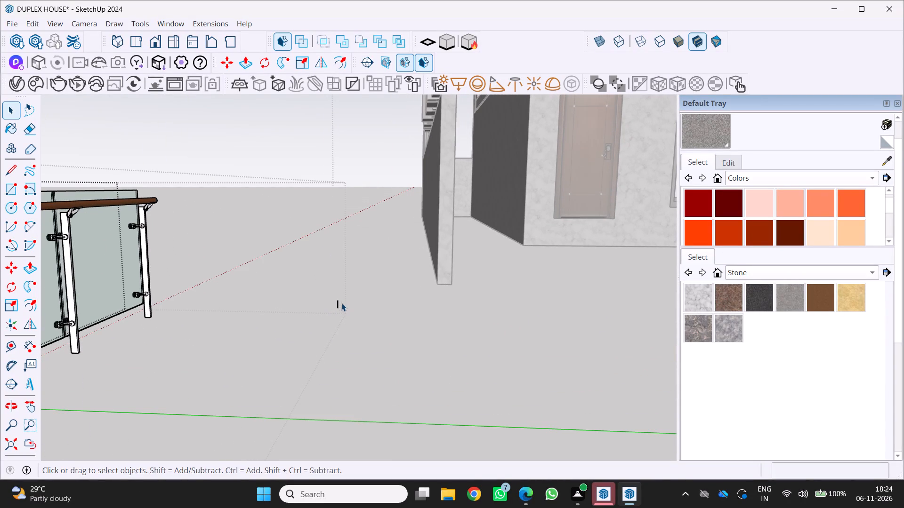
{"action": "left_click_drag", "start_coordinate": [341, 303], "coordinate": [331, 304]}
{"action": "key", "text": "Delete"}
Delete the short vertical edge left at the slab's near corner on the house side.
{"action": "scroll", "coordinate": [338, 304], "scroll_direction": "down", "scroll_amount": 11}
{"action": "scroll", "coordinate": [284, 316], "scroll_direction": "up", "scroll_amount": 1}
{"action": "middle_click_drag", "start_coordinate": [284, 316], "coordinate": [414, 280]}
{"action": "scroll", "coordinate": [414, 280], "scroll_direction": "down", "scroll_amount": 20}
{"action": "scroll", "coordinate": [414, 280], "scroll_direction": "down", "scroll_amount": 2}
{"action": "middle_click_drag", "start_coordinate": [404, 281], "coordinate": [379, 321]}
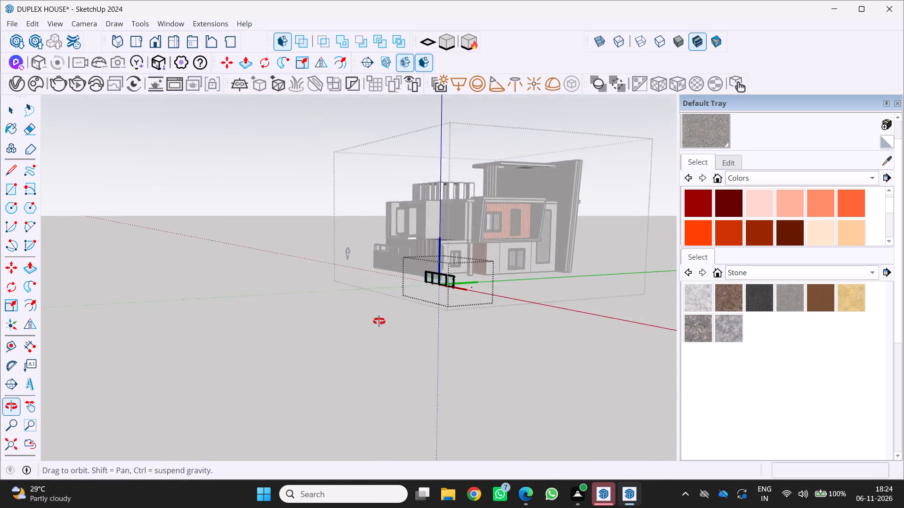
{"action": "middle_click_drag", "start_coordinate": [379, 321], "coordinate": [363, 329]}
{"action": "scroll", "coordinate": [370, 327], "scroll_direction": "up", "scroll_amount": 20}
{"action": "scroll", "coordinate": [370, 327], "scroll_direction": "up", "scroll_amount": 6}
{"action": "middle_click", "coordinate": [363, 329]}
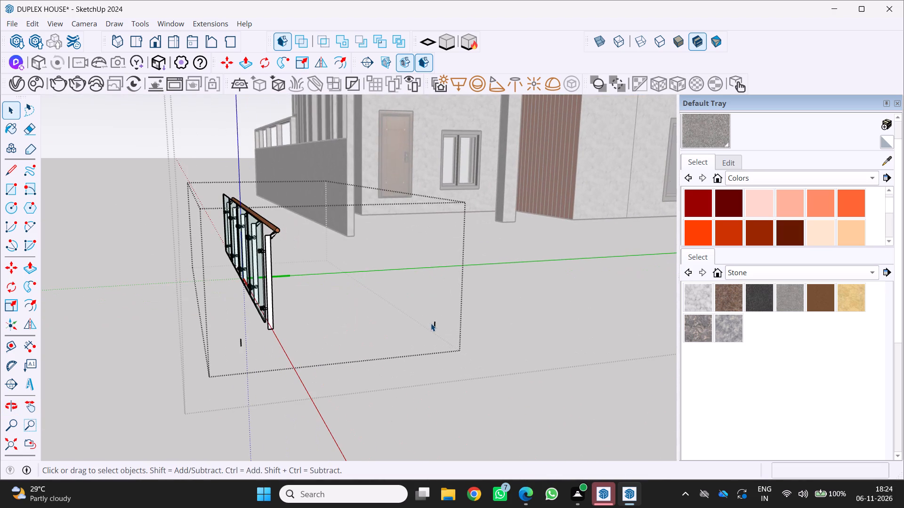
{"action": "left_click_drag", "start_coordinate": [436, 327], "coordinate": [431, 325]}
{"action": "key", "text": "Delete"}
Delete the last short vertical edge, at the slab's near corner on the glass side.
{"action": "scroll", "coordinate": [215, 355], "scroll_direction": "up", "scroll_amount": 7}
{"action": "left_click", "coordinate": [257, 333]}
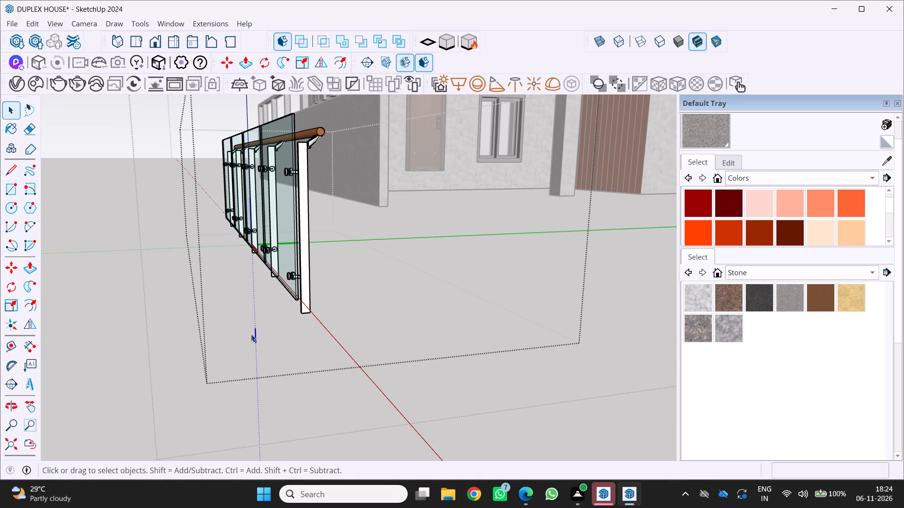
{"action": "left_click_drag", "start_coordinate": [250, 337], "coordinate": [254, 338]}
{"action": "left_click", "coordinate": [255, 337]}
{"action": "left_click_drag", "start_coordinate": [255, 332], "coordinate": [250, 333]}
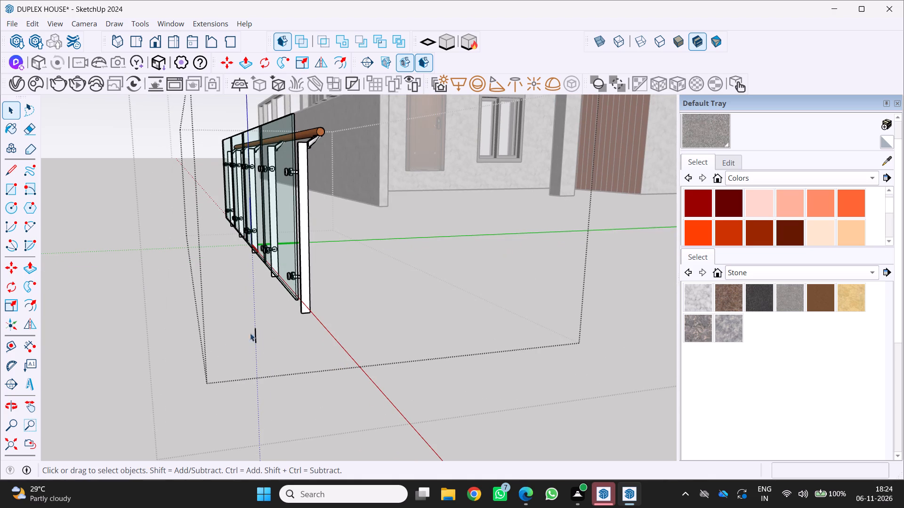
{"action": "left_click_drag", "start_coordinate": [250, 333], "coordinate": [246, 334]}
{"action": "left_click_drag", "start_coordinate": [250, 337], "coordinate": [268, 336]}
{"action": "left_click", "coordinate": [256, 333]}
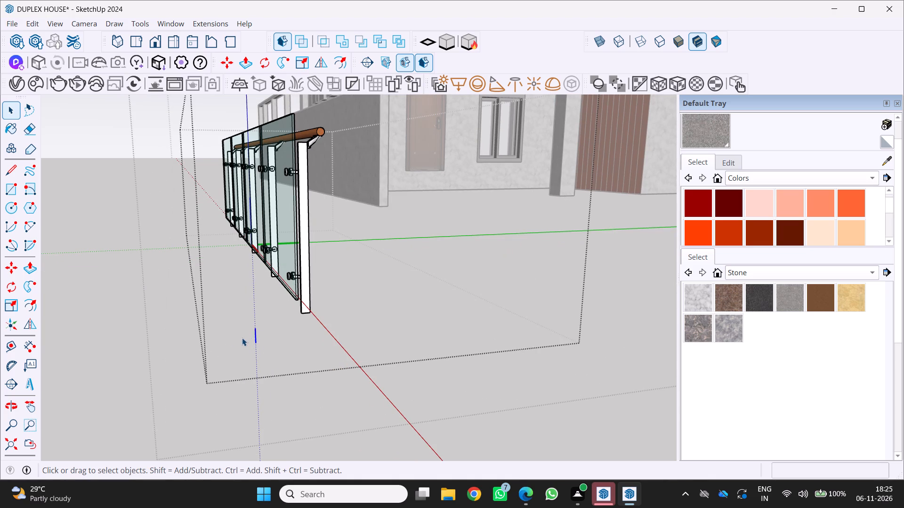
{"action": "key", "text": "Delete"}
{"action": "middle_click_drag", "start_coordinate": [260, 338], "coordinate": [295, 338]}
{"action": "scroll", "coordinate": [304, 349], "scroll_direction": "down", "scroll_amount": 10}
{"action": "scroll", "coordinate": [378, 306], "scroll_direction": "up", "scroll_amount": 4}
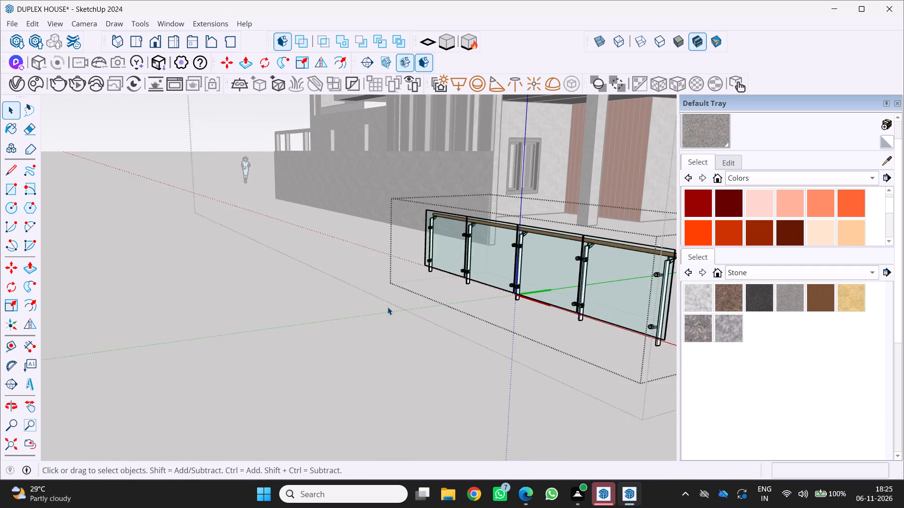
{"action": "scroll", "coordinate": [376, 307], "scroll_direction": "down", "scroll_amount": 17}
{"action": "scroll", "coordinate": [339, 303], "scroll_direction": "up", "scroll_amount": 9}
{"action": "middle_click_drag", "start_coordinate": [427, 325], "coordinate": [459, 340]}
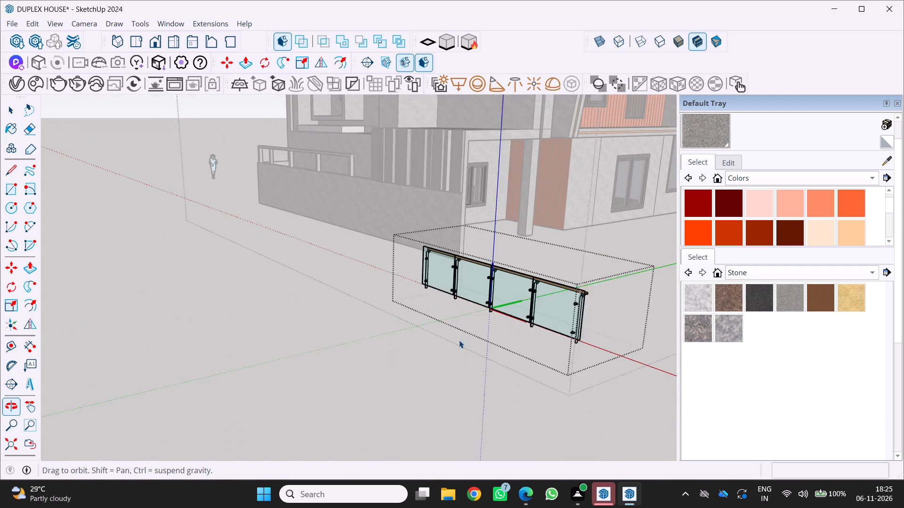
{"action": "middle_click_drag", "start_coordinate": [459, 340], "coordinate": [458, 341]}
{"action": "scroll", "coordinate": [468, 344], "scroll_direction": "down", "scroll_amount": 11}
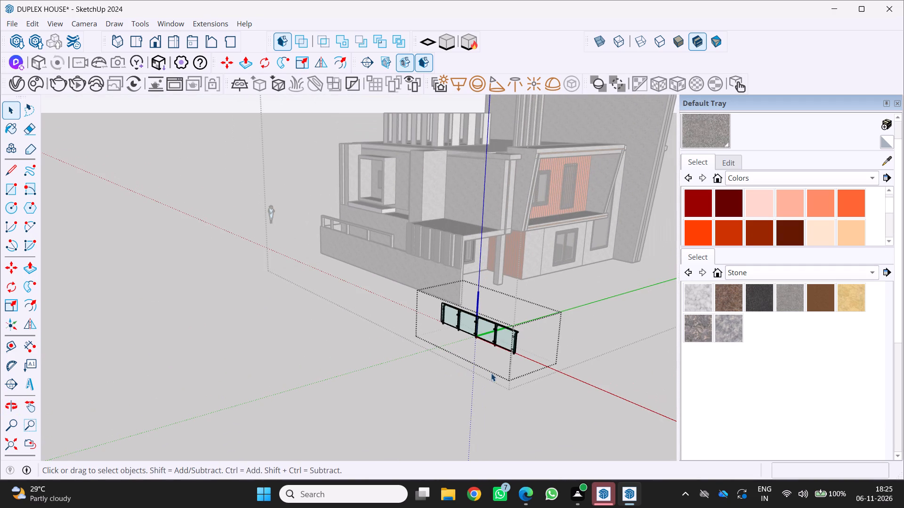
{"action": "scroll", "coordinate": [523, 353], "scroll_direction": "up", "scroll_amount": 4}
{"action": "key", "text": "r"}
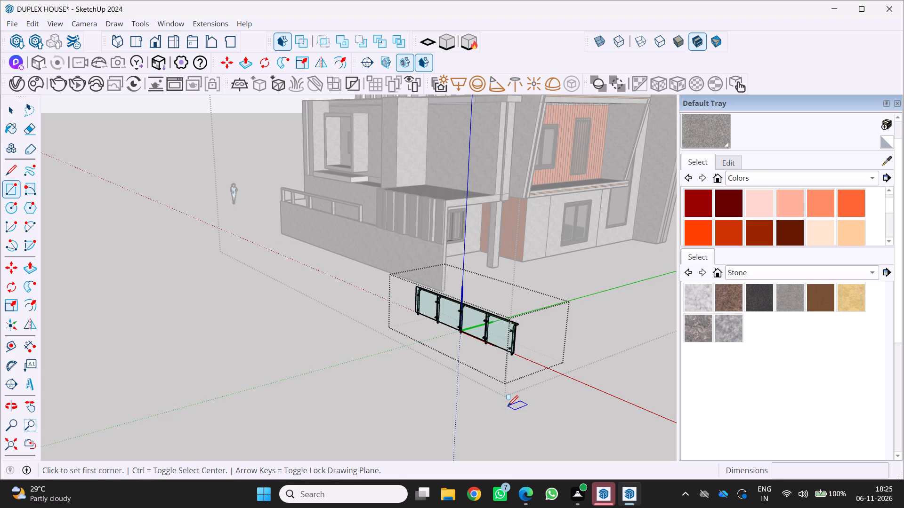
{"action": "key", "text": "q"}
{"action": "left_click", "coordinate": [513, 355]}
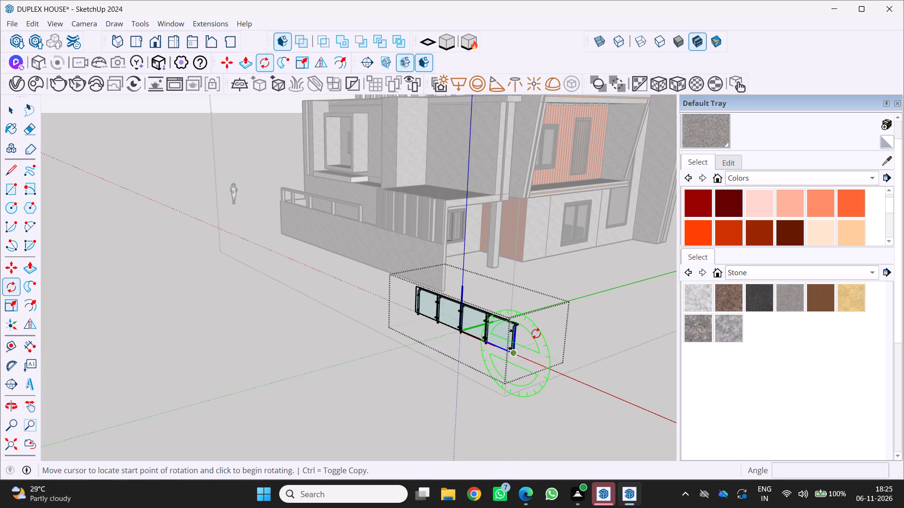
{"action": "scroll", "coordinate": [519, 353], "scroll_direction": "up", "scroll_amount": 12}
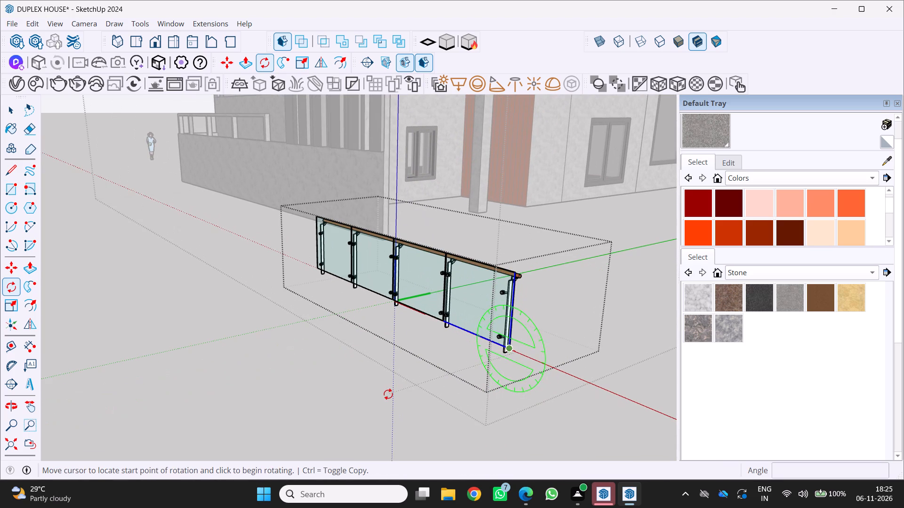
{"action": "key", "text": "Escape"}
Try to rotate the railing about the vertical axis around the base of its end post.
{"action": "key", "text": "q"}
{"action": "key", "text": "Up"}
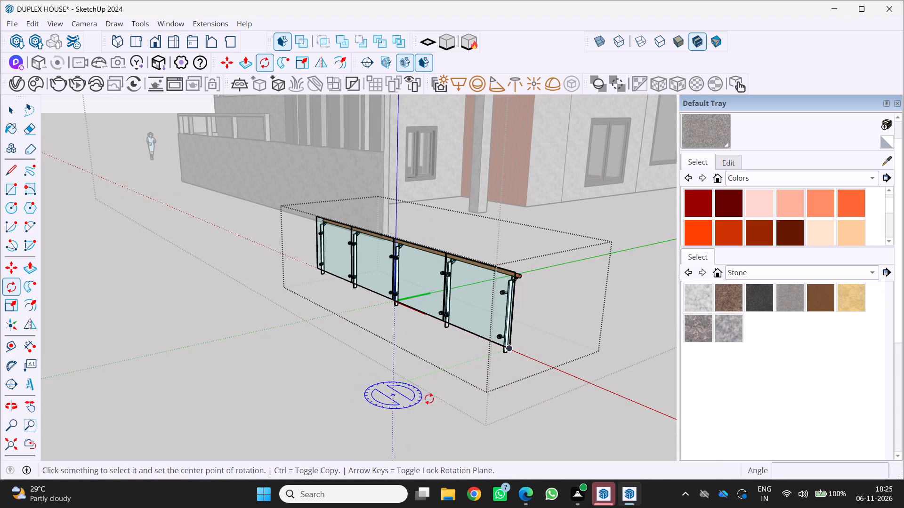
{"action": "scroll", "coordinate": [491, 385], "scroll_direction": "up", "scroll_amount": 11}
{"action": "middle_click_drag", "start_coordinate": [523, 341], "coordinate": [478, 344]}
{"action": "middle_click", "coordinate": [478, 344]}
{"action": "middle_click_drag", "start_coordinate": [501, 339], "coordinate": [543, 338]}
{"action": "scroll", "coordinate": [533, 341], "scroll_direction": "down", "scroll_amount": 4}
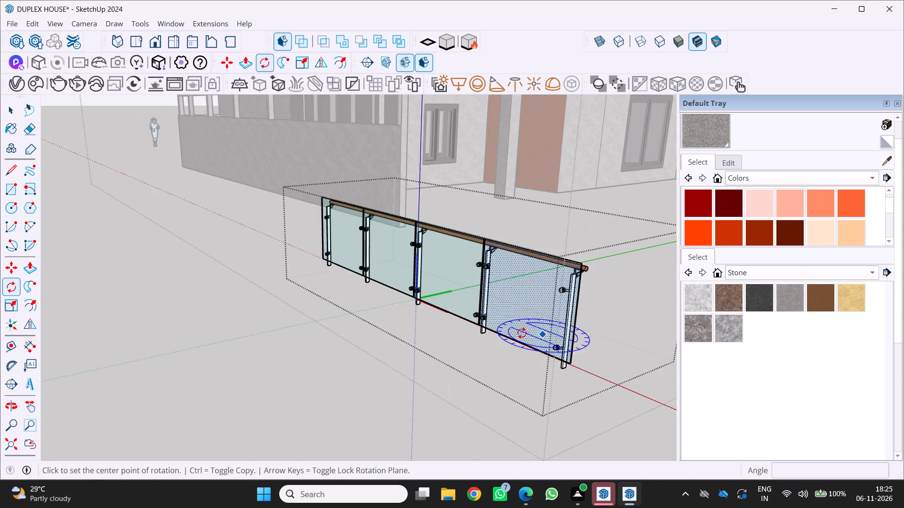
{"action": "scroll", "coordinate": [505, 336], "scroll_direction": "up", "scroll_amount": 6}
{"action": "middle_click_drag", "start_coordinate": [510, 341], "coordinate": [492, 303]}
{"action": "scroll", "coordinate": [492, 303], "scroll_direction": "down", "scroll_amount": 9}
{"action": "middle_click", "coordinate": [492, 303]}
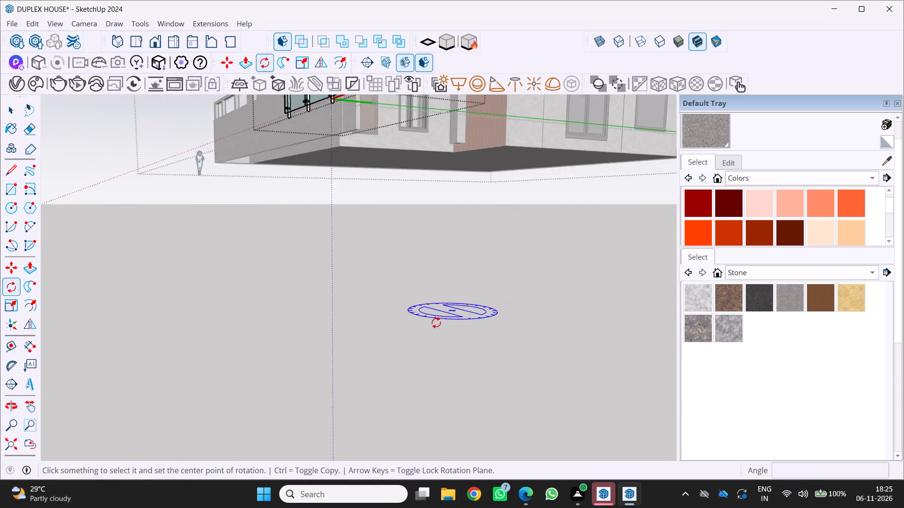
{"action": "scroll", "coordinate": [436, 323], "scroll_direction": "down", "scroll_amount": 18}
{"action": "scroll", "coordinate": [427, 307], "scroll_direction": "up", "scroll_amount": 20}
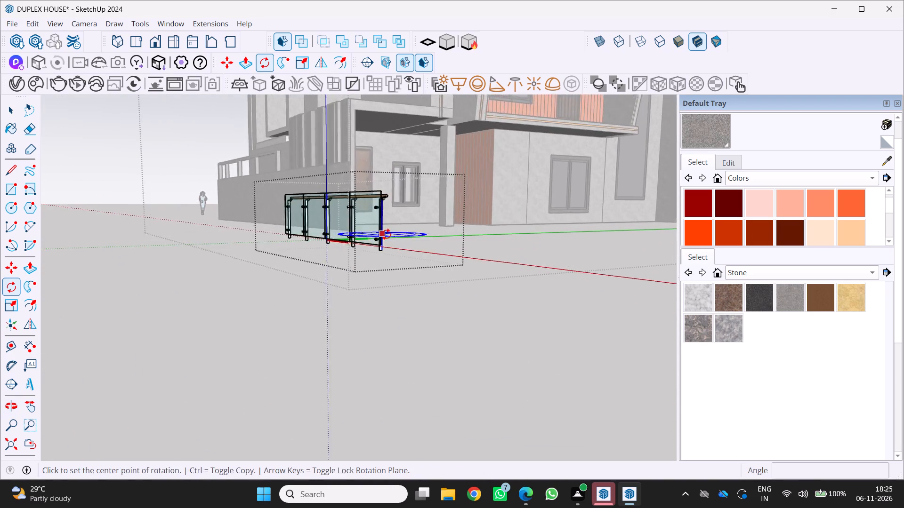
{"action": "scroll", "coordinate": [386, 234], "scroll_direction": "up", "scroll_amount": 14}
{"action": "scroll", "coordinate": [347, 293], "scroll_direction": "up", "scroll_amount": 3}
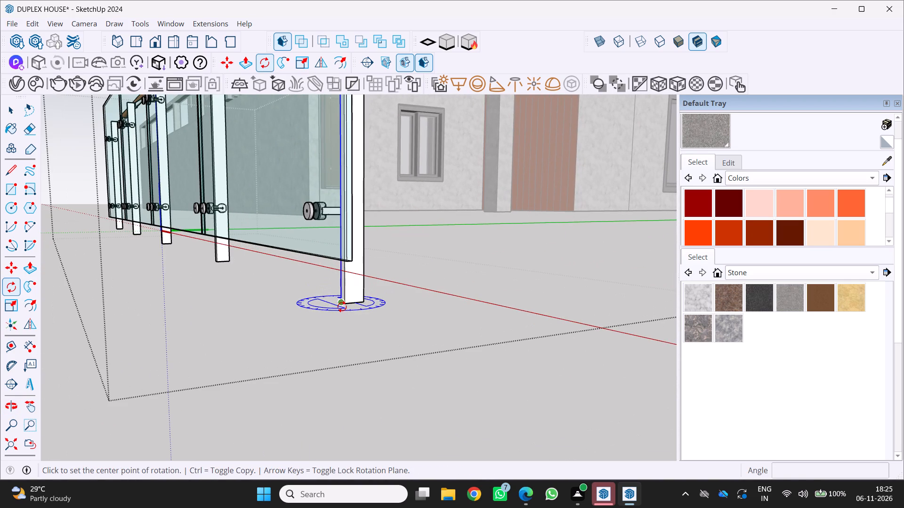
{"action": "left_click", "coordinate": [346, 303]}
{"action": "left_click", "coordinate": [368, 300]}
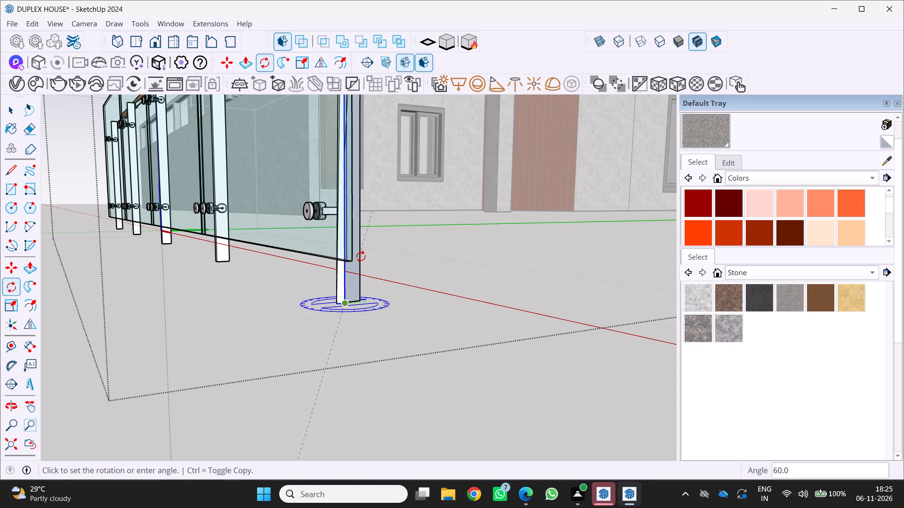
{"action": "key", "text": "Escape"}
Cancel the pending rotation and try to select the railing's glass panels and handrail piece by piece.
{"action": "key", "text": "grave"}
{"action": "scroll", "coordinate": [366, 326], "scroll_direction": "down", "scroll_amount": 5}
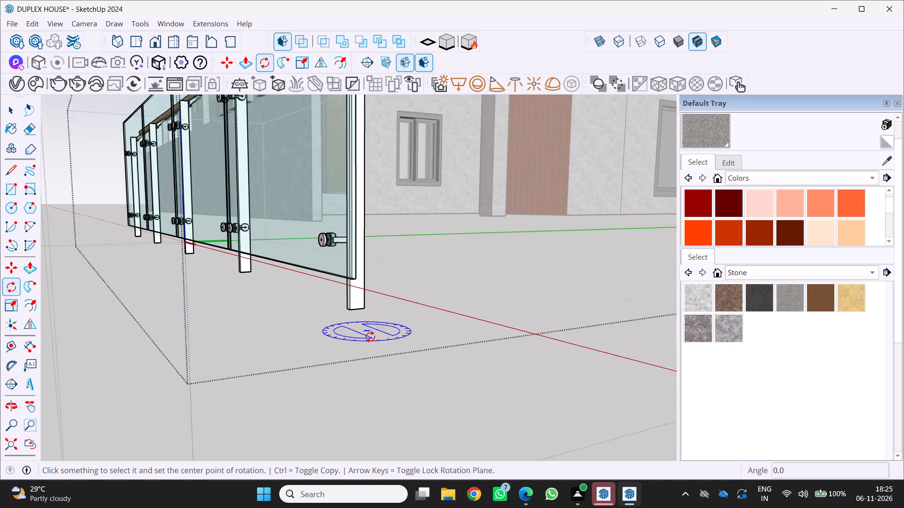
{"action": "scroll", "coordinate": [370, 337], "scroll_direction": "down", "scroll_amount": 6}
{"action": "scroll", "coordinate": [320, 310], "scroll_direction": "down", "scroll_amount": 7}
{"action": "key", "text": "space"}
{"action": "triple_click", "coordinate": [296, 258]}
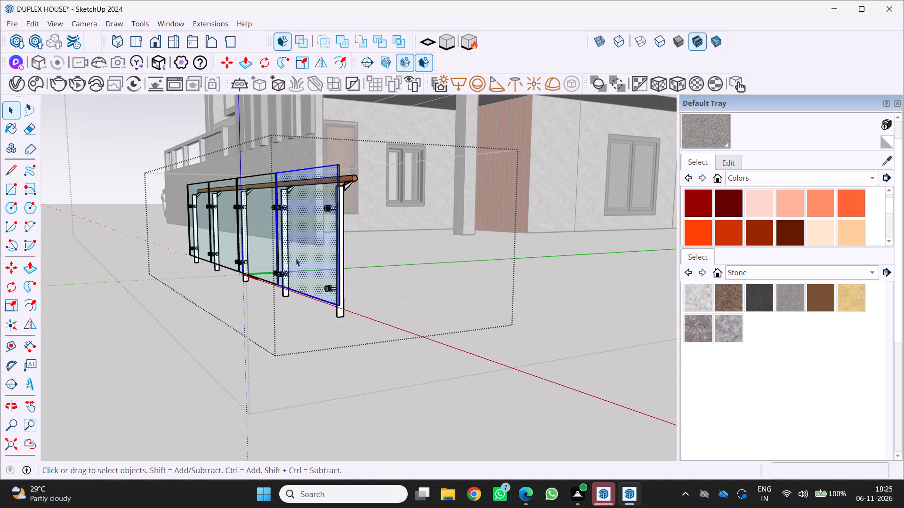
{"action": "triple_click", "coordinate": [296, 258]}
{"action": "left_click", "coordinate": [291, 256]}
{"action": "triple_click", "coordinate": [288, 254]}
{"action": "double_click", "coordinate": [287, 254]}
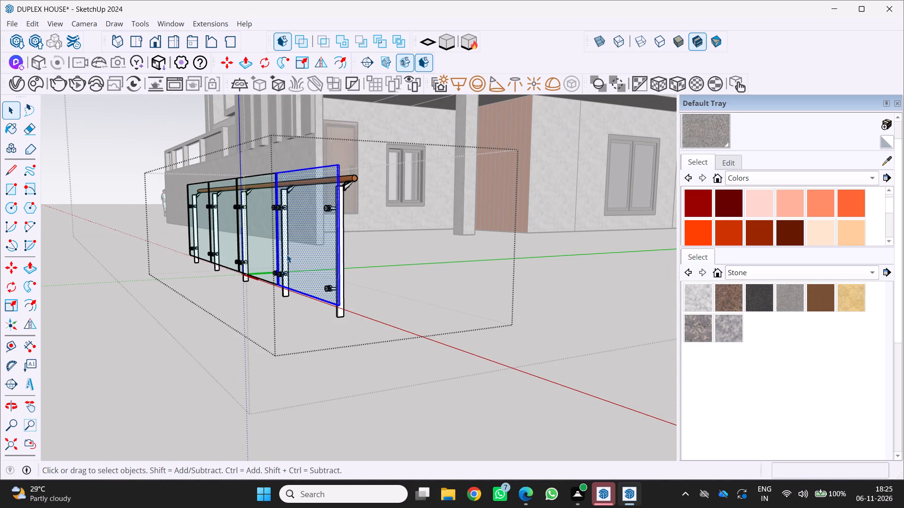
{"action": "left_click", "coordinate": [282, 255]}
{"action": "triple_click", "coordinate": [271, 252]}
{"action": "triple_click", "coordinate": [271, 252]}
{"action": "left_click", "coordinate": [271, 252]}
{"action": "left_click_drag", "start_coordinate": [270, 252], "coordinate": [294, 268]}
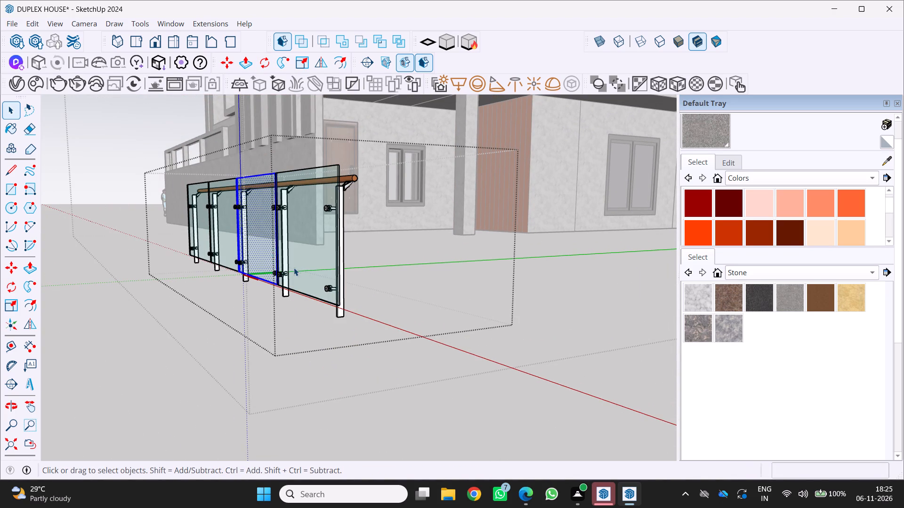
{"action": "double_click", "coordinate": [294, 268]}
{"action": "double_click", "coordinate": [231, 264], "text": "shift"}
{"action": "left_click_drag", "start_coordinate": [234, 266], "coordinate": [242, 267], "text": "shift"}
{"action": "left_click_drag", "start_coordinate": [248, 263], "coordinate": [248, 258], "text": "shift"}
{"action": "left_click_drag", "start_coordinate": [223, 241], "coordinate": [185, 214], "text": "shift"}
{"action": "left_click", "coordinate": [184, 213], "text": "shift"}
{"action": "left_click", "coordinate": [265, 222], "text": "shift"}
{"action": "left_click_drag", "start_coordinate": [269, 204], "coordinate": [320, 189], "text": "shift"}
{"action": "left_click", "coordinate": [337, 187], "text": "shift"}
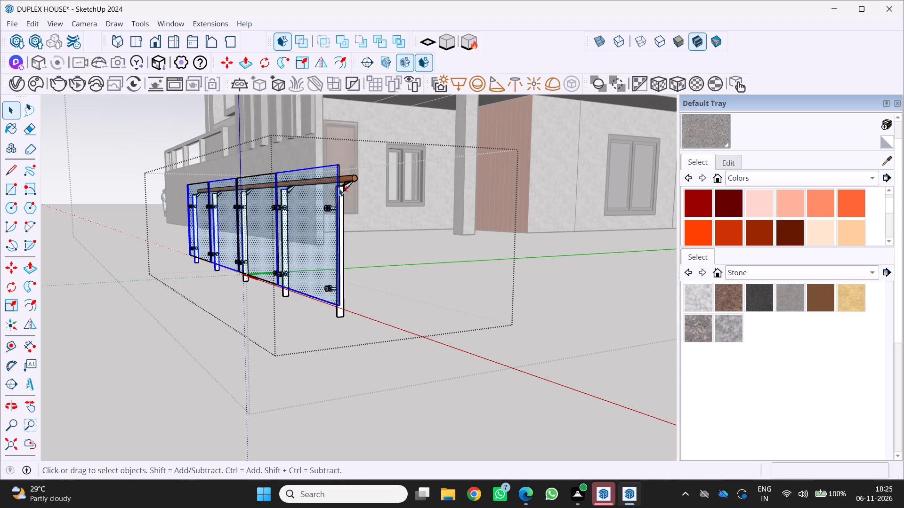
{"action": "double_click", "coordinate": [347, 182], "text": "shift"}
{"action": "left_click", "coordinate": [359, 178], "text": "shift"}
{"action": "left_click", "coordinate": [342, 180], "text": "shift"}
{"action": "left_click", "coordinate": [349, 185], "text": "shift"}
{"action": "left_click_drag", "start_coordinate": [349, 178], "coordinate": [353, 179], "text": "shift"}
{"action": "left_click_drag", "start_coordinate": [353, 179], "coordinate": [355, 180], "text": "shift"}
Select the whole railing, including posts, clamps and handrail, and rotate it 90° about the vertical axis around the end post's base.
{"action": "middle_click_drag", "start_coordinate": [338, 206], "coordinate": [174, 282], "text": "shift"}
{"action": "scroll", "coordinate": [170, 262], "scroll_direction": "up", "scroll_amount": 8, "text": "shift"}
{"action": "scroll", "coordinate": [166, 254], "scroll_direction": "down", "scroll_amount": 5, "text": "shift"}
{"action": "left_click_drag", "start_coordinate": [123, 271], "coordinate": [193, 270], "text": "shift"}
{"action": "left_click_drag", "start_coordinate": [146, 254], "coordinate": [98, 314], "text": "shift"}
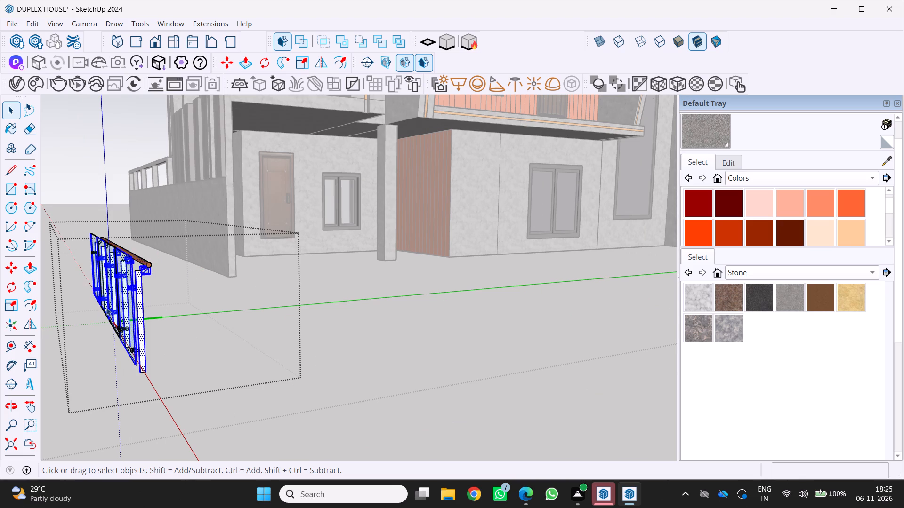
{"action": "scroll", "coordinate": [158, 277], "scroll_direction": "down", "scroll_amount": 1}
{"action": "middle_click_drag", "start_coordinate": [161, 278], "coordinate": [287, 282]}
{"action": "scroll", "coordinate": [224, 258], "scroll_direction": "down", "scroll_amount": 5}
{"action": "scroll", "coordinate": [300, 256], "scroll_direction": "down", "scroll_amount": 5}
{"action": "scroll", "coordinate": [293, 263], "scroll_direction": "up", "scroll_amount": 1}
{"action": "middle_click_drag", "start_coordinate": [285, 263], "coordinate": [254, 272]}
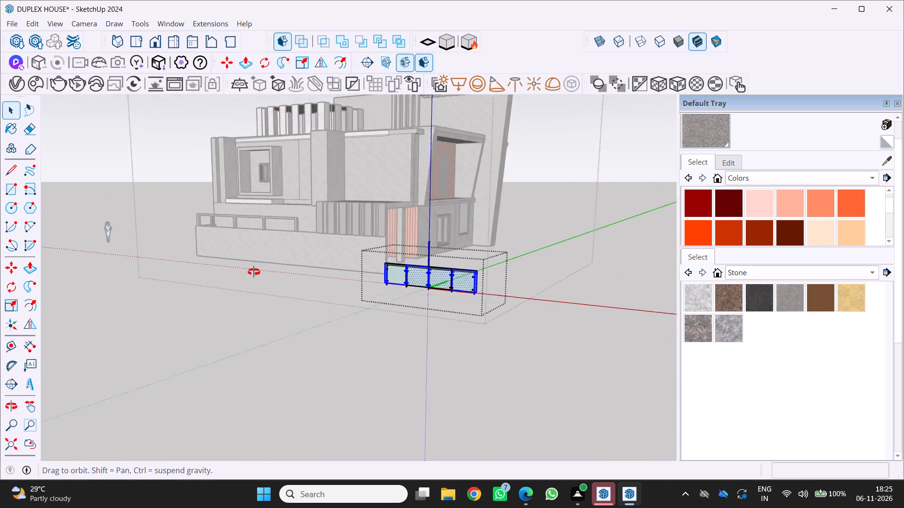
{"action": "middle_click_drag", "start_coordinate": [254, 272], "coordinate": [186, 286]}
{"action": "left_click_drag", "start_coordinate": [215, 264], "coordinate": [369, 336]}
{"action": "scroll", "coordinate": [352, 337], "scroll_direction": "up", "scroll_amount": 2}
{"action": "middle_click_drag", "start_coordinate": [352, 337], "coordinate": [299, 345]}
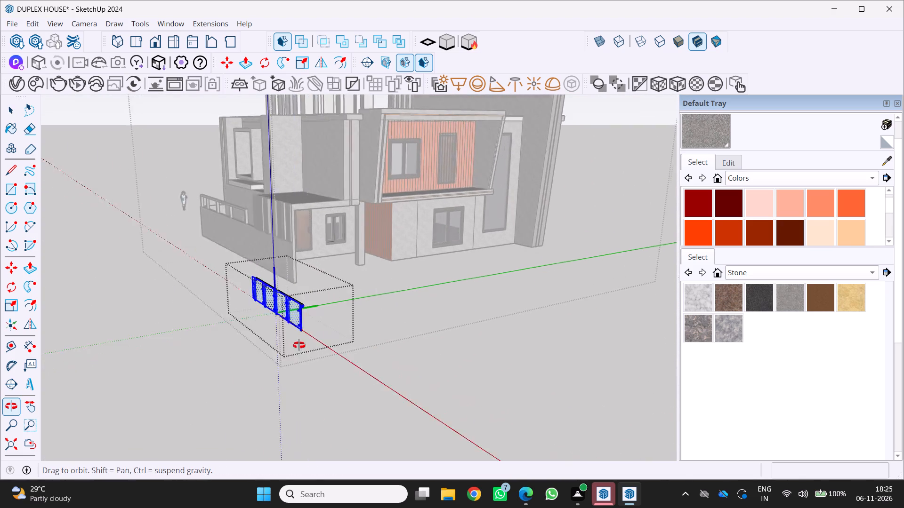
{"action": "middle_click_drag", "start_coordinate": [299, 345], "coordinate": [240, 344]}
{"action": "scroll", "coordinate": [143, 322], "scroll_direction": "up", "scroll_amount": 13}
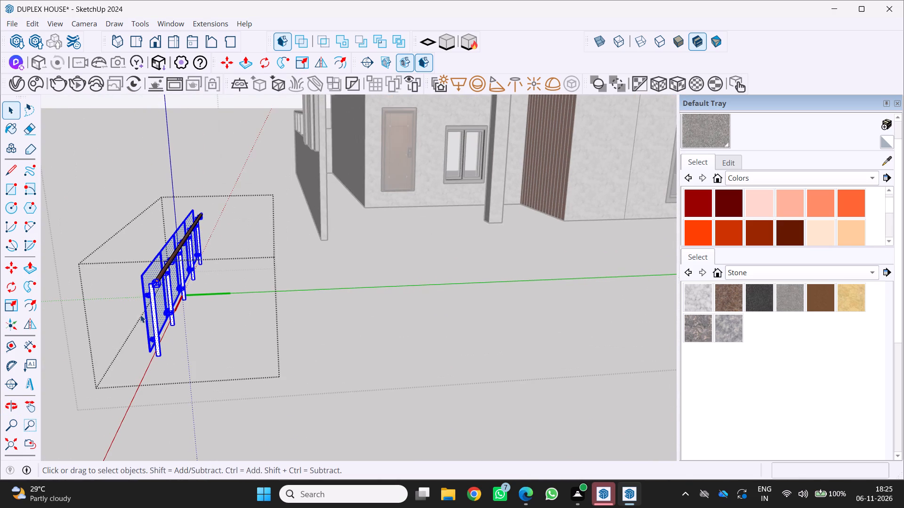
{"action": "key", "text": "q"}
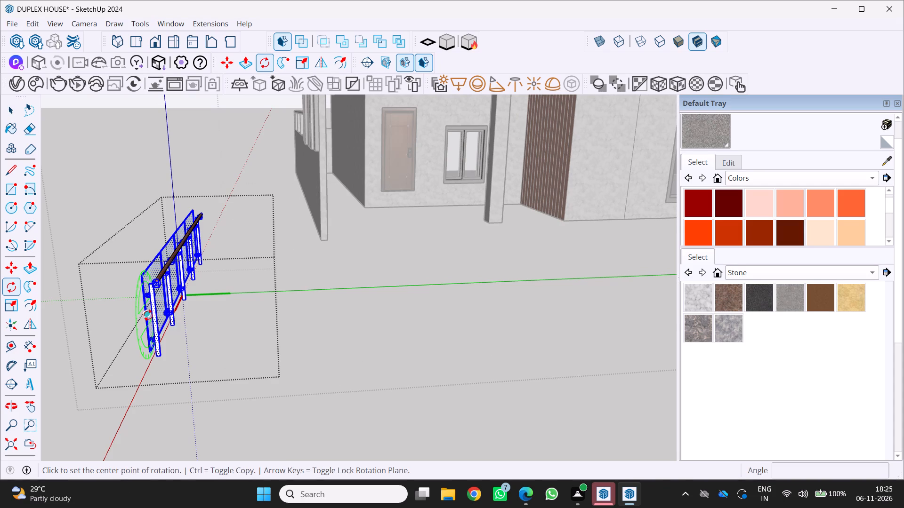
{"action": "key", "text": "Up"}
{"action": "scroll", "coordinate": [145, 330], "scroll_direction": "up", "scroll_amount": 14}
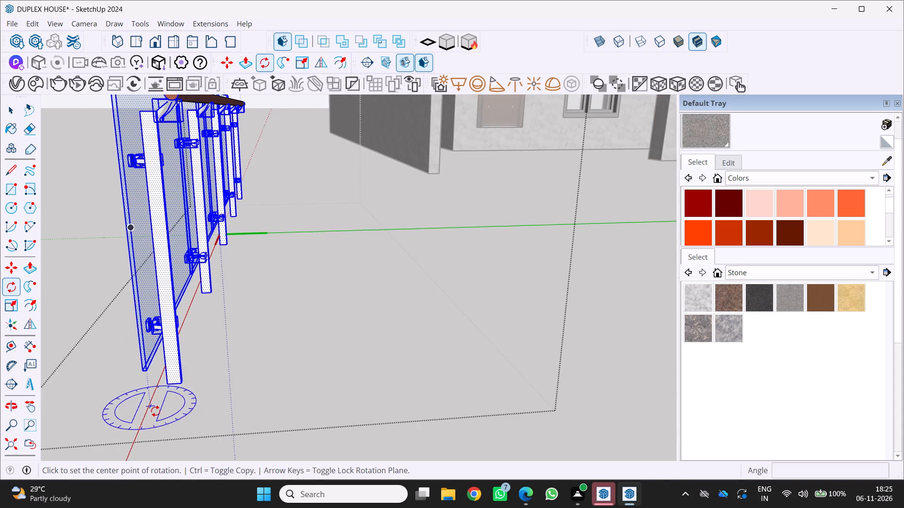
{"action": "left_click", "coordinate": [167, 387]}
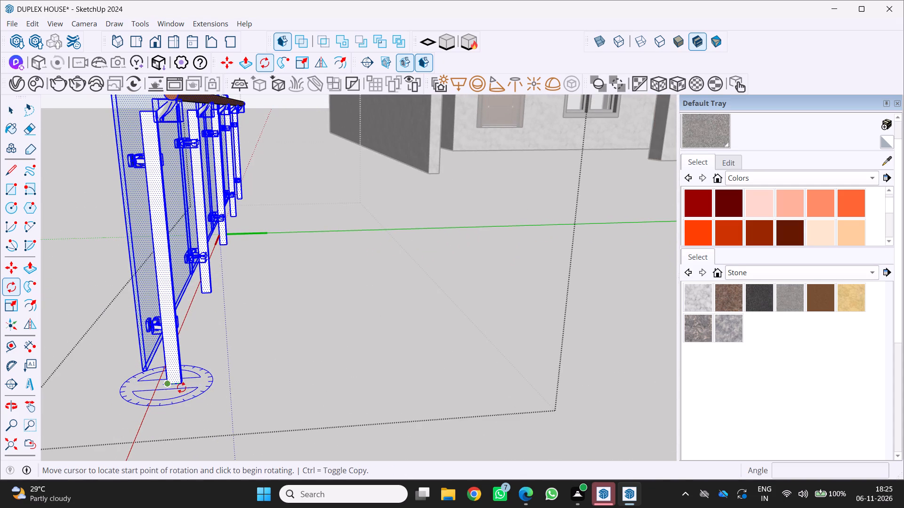
{"action": "left_click", "coordinate": [182, 385]}
{"action": "left_click", "coordinate": [188, 327]}
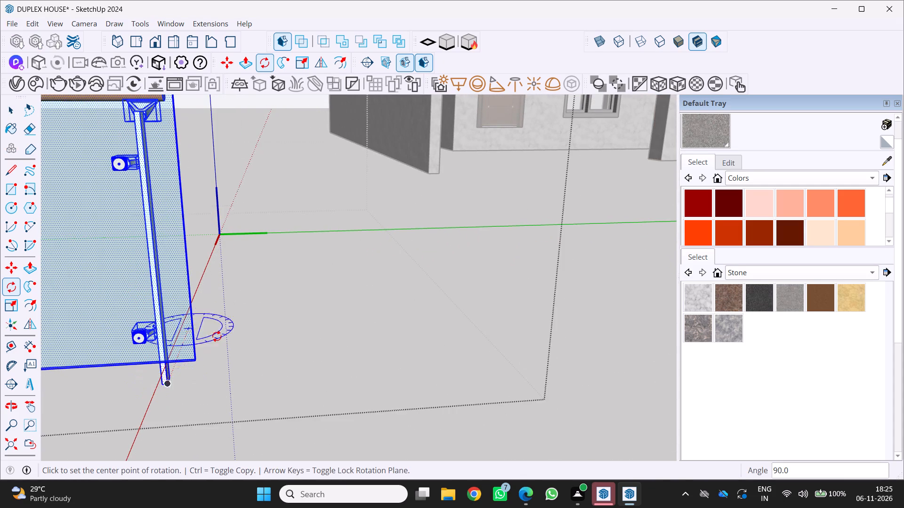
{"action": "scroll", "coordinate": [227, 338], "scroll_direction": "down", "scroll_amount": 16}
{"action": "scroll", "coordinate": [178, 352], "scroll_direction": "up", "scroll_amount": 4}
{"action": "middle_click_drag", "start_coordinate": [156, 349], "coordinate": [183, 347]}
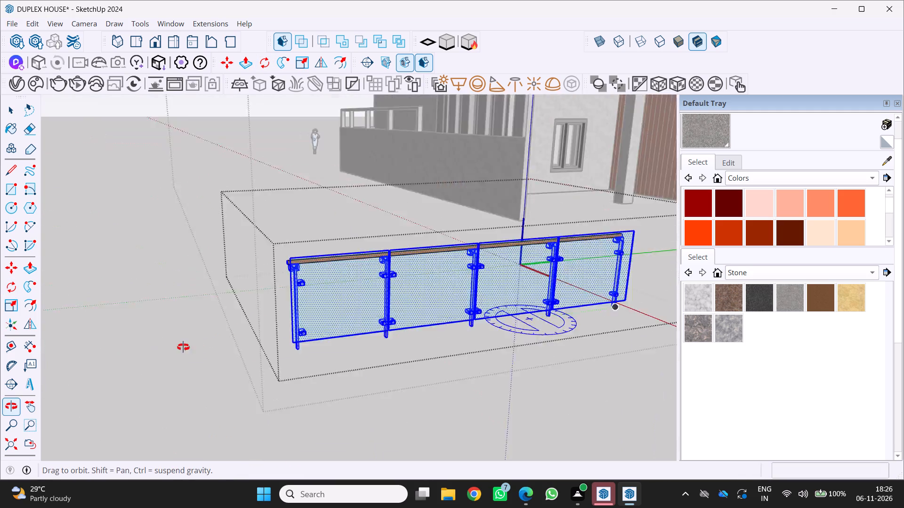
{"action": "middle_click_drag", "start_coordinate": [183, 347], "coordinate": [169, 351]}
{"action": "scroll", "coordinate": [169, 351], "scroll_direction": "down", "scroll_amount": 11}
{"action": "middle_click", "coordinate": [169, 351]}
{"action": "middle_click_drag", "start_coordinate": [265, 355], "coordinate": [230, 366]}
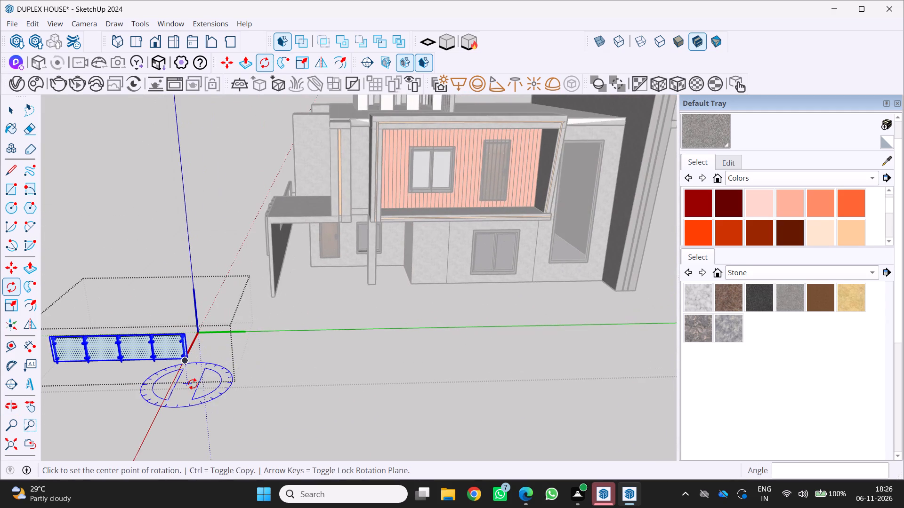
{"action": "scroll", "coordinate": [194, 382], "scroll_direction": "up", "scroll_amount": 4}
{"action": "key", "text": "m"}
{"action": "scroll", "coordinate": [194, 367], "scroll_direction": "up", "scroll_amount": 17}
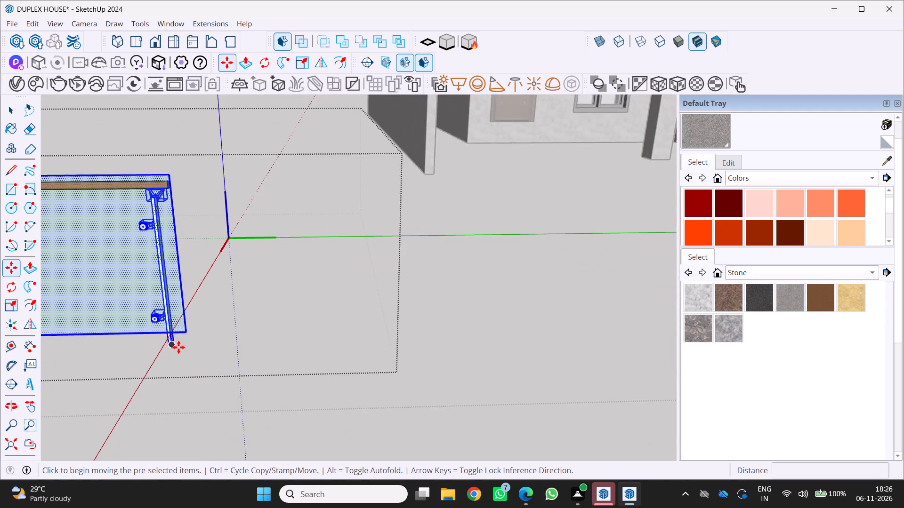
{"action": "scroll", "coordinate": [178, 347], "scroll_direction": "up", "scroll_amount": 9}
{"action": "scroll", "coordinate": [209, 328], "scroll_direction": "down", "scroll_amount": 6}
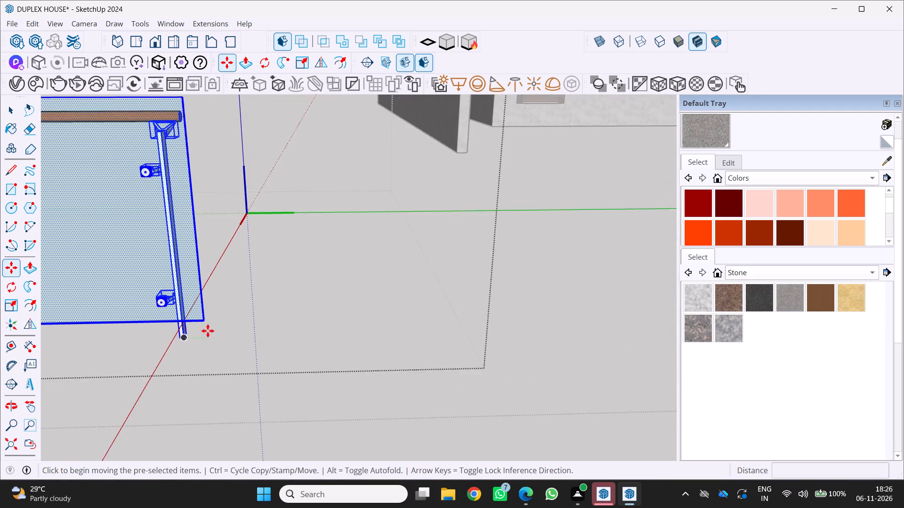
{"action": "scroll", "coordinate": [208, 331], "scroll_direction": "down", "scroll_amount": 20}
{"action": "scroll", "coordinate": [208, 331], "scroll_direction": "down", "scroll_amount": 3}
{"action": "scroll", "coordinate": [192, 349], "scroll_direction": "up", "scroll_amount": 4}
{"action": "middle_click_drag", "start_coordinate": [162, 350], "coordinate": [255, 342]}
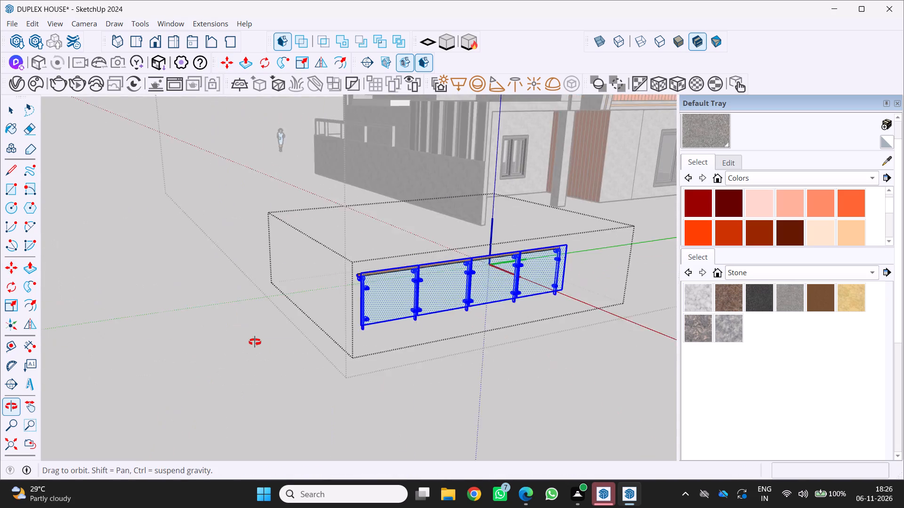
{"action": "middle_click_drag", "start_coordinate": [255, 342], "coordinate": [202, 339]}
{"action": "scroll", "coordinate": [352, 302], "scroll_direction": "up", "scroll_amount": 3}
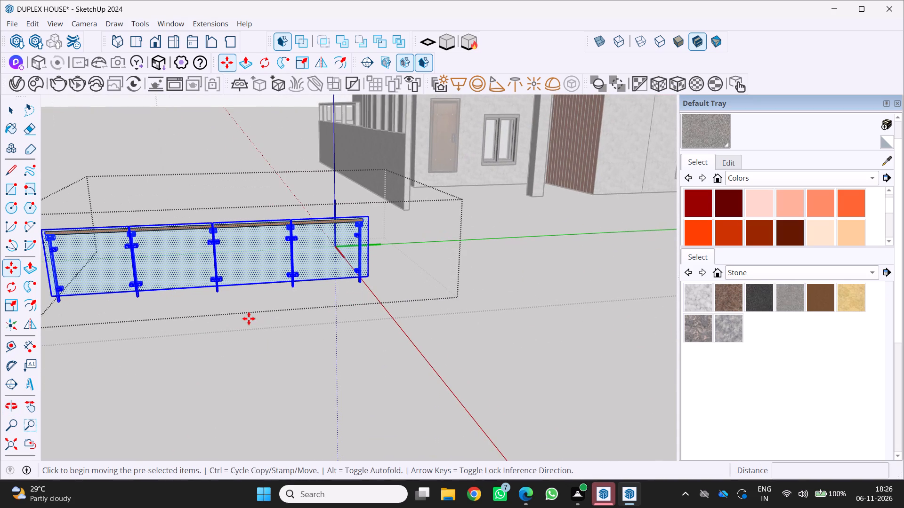
Flip the selected railing end to end with the mirror plane offset about 0.27', then flip it front to back twice.
{"action": "left_click", "coordinate": [25, 328]}
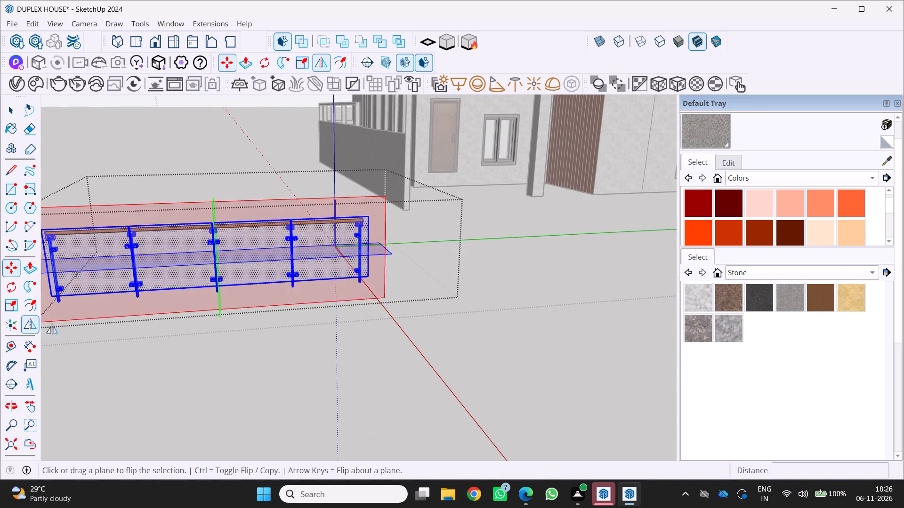
{"action": "left_click_drag", "start_coordinate": [221, 303], "coordinate": [227, 303]}
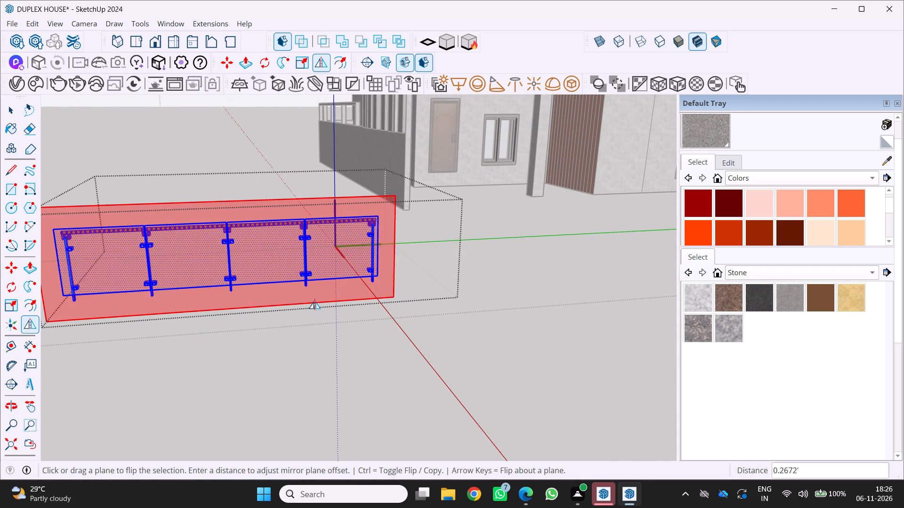
{"action": "left_click", "coordinate": [315, 302]}
{"action": "scroll", "coordinate": [242, 297], "scroll_direction": "up", "scroll_amount": 4}
{"action": "left_click", "coordinate": [245, 297]}
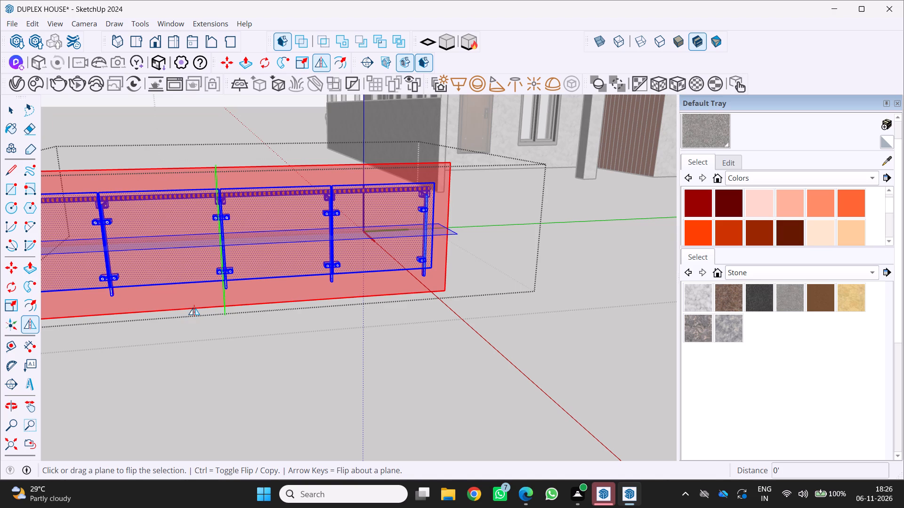
Flip the railing end to end again, with the mirror plane offset about 1.42' along its length.
{"action": "scroll", "coordinate": [251, 312], "scroll_direction": "down", "scroll_amount": 4}
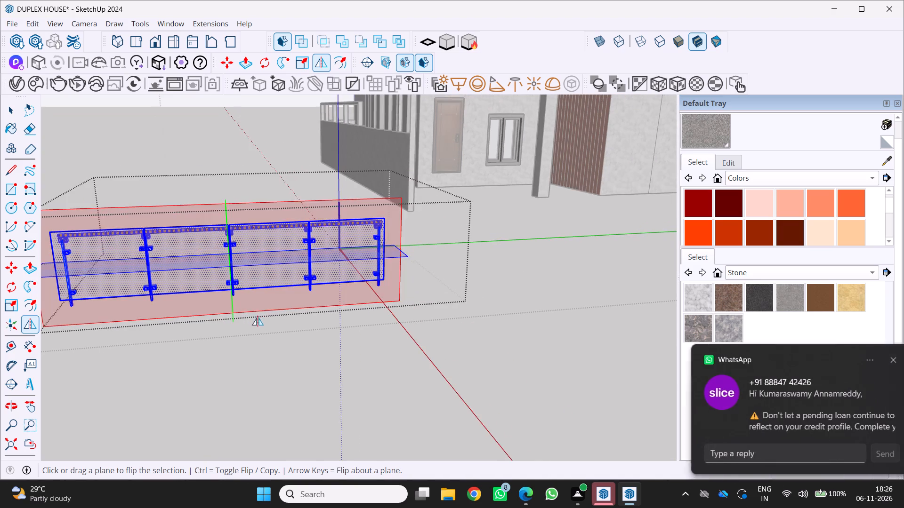
{"action": "middle_click_drag", "start_coordinate": [257, 319], "coordinate": [262, 331]}
{"action": "left_click", "coordinate": [877, 359]}
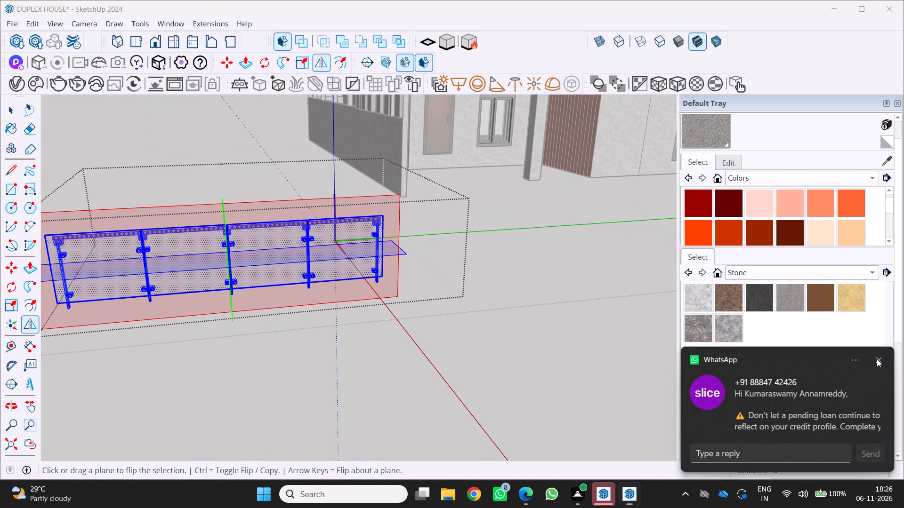
{"action": "middle_click_drag", "start_coordinate": [404, 349], "coordinate": [574, 352]}
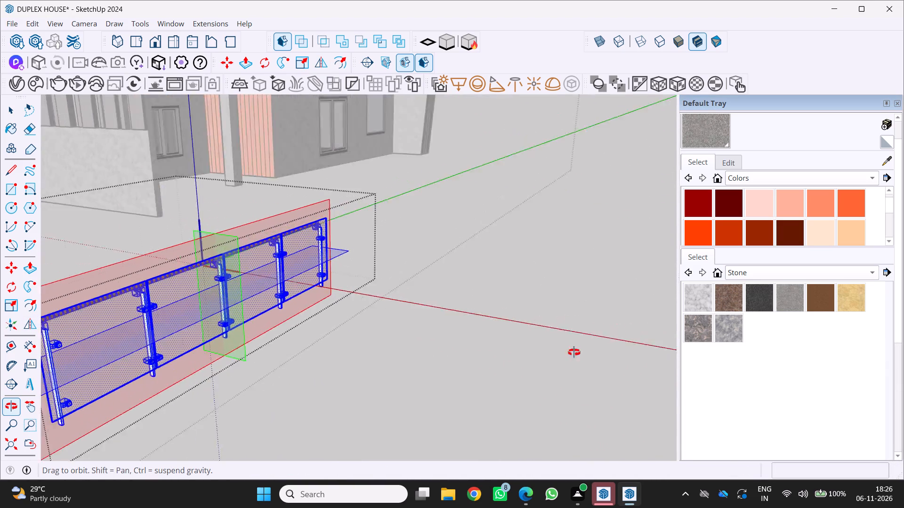
{"action": "middle_click_drag", "start_coordinate": [574, 352], "coordinate": [404, 376]}
{"action": "scroll", "coordinate": [407, 377], "scroll_direction": "down", "scroll_amount": 4}
{"action": "scroll", "coordinate": [316, 333], "scroll_direction": "up", "scroll_amount": 8}
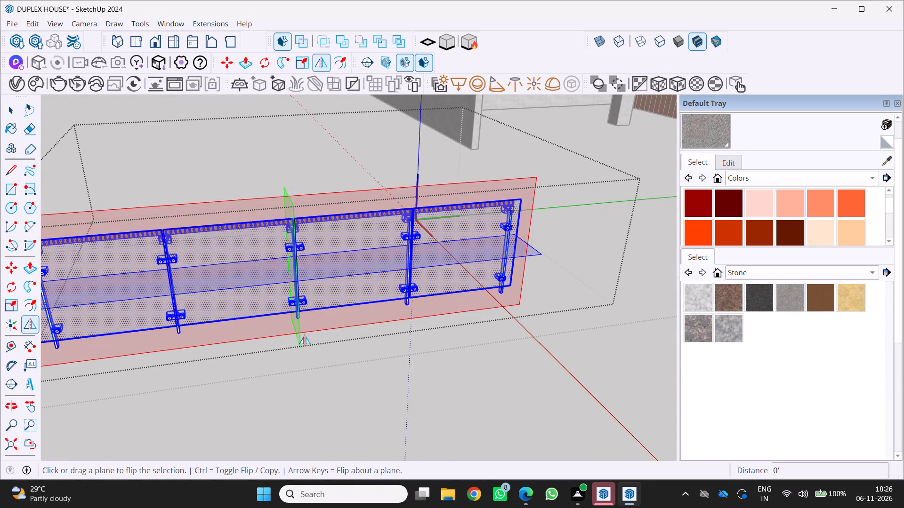
{"action": "left_click_drag", "start_coordinate": [302, 341], "coordinate": [257, 338]}
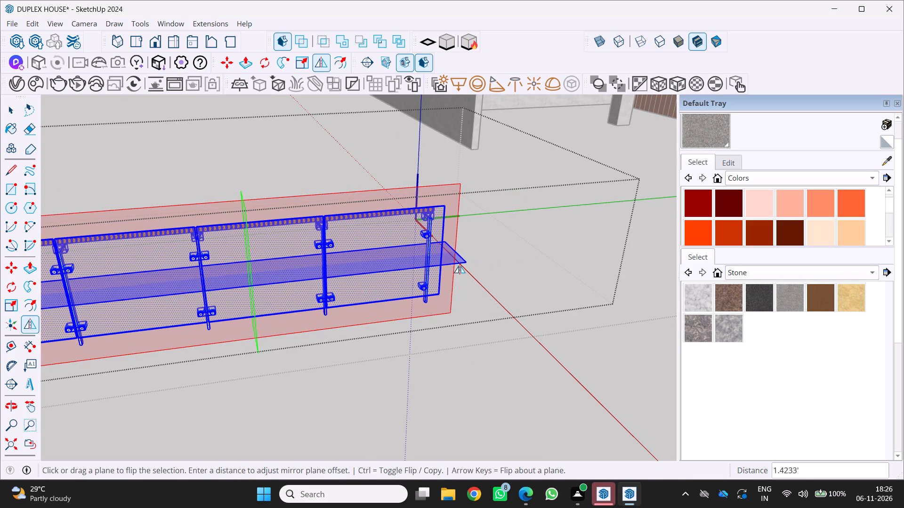
Flip the railing top to bottom, then front to back with the mirror plane offset about 0.34', and clear the selection.
{"action": "left_click", "coordinate": [460, 265]}
{"action": "scroll", "coordinate": [458, 245], "scroll_direction": "up", "scroll_amount": 3}
{"action": "middle_click_drag", "start_coordinate": [459, 245], "coordinate": [369, 285]}
{"action": "scroll", "coordinate": [484, 239], "scroll_direction": "up", "scroll_amount": 2}
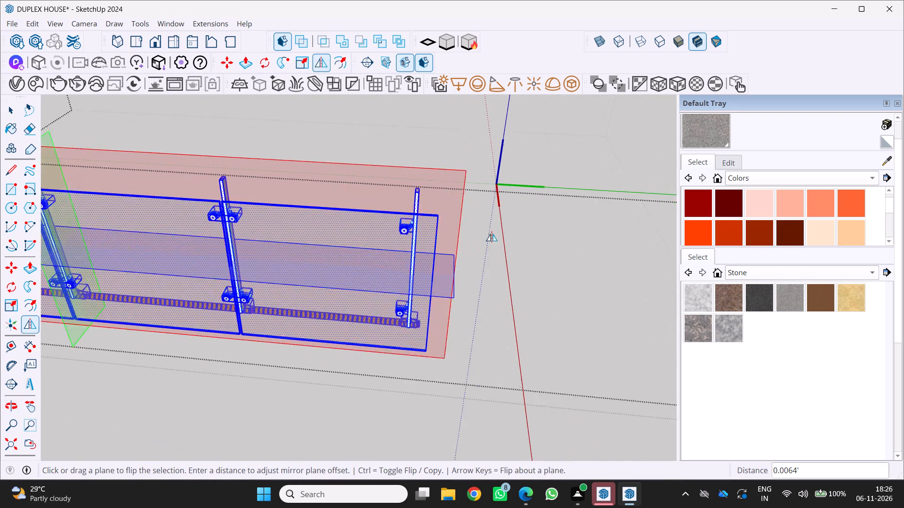
{"action": "scroll", "coordinate": [492, 234], "scroll_direction": "up", "scroll_amount": 2}
{"action": "left_click_drag", "start_coordinate": [424, 265], "coordinate": [433, 251]}
{"action": "scroll", "coordinate": [424, 271], "scroll_direction": "down", "scroll_amount": 3}
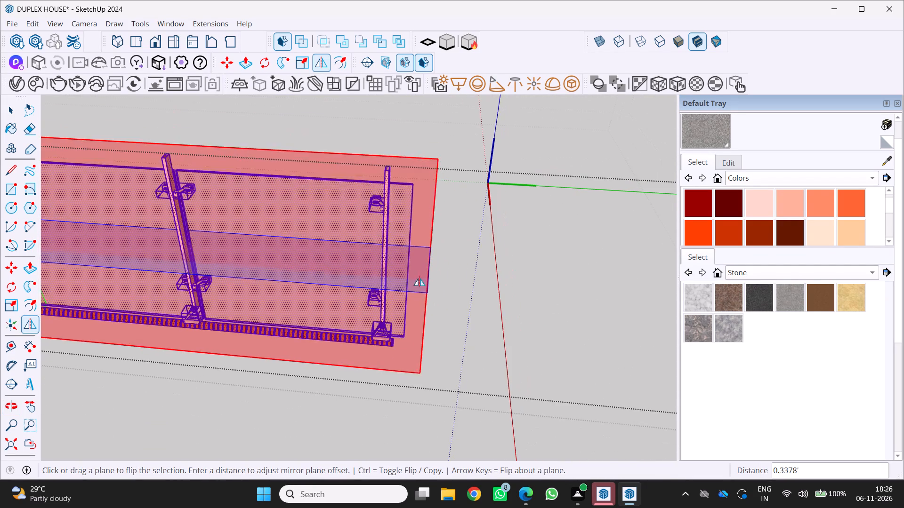
{"action": "key", "text": "space"}
{"action": "key", "text": "space"}
{"action": "left_click", "coordinate": [276, 373]}
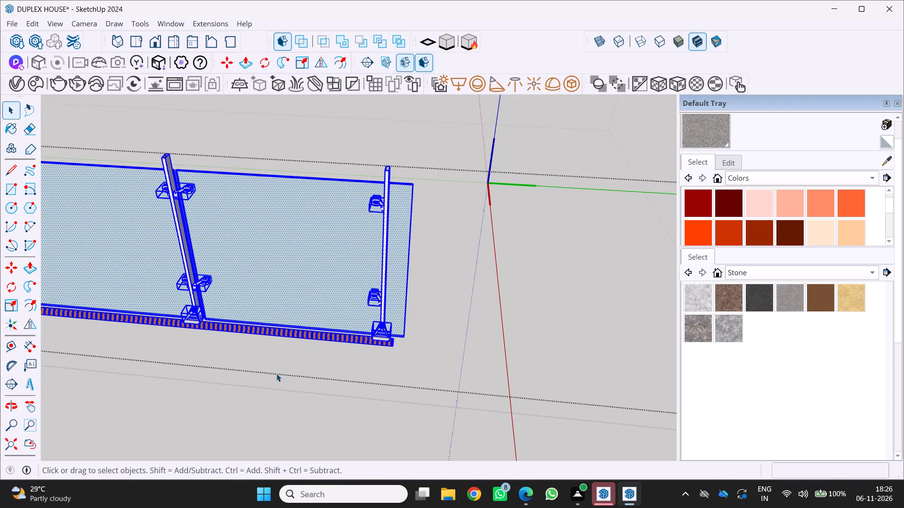
Flip the handrail at the post bases end to end about 0.54' off centre, then front to back with the plane offset about 0.59'.
{"action": "middle_click_drag", "start_coordinate": [330, 351], "coordinate": [629, 222]}
{"action": "middle_click_drag", "start_coordinate": [627, 222], "coordinate": [516, 249]}
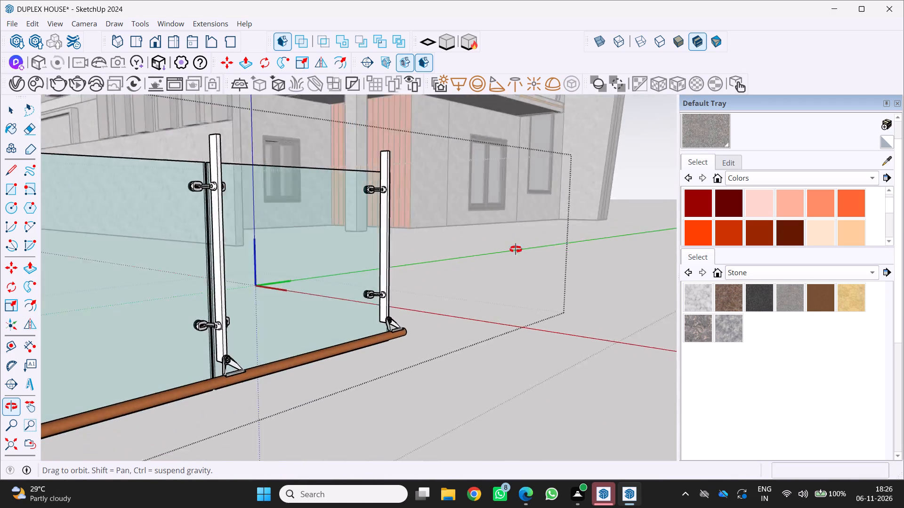
{"action": "middle_click_drag", "start_coordinate": [516, 249], "coordinate": [490, 258]}
{"action": "scroll", "coordinate": [490, 258], "scroll_direction": "down", "scroll_amount": 4}
{"action": "middle_click_drag", "start_coordinate": [416, 301], "coordinate": [282, 328]}
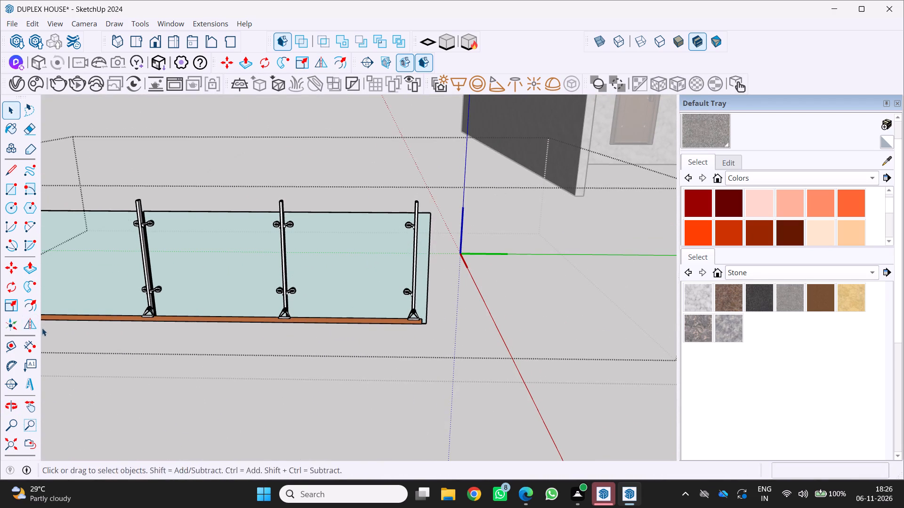
{"action": "left_click", "coordinate": [24, 327]}
{"action": "left_click", "coordinate": [138, 315]}
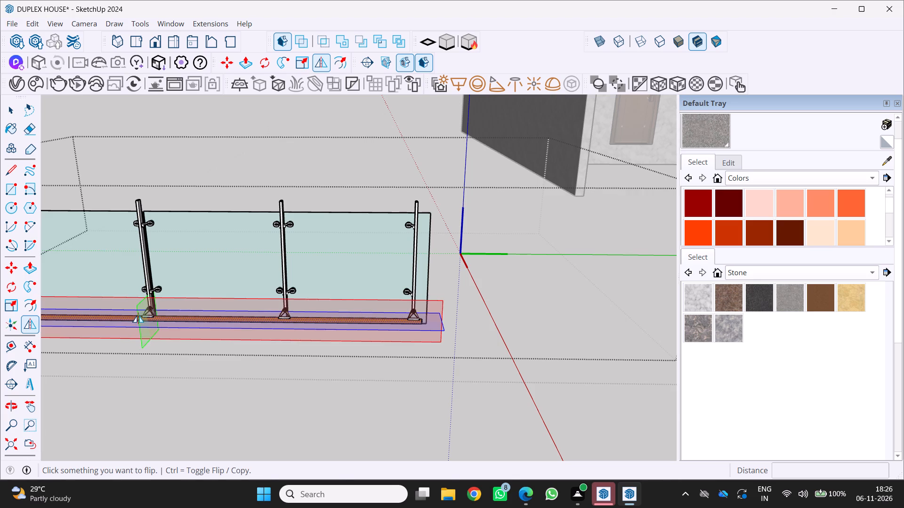
{"action": "left_click_drag", "start_coordinate": [136, 305], "coordinate": [136, 301]}
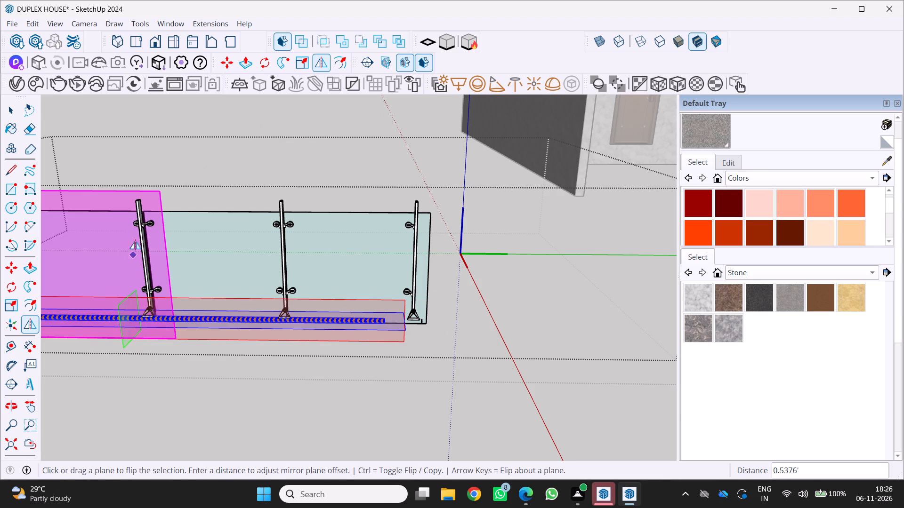
{"action": "left_click_drag", "start_coordinate": [137, 187], "coordinate": [138, 191]}
{"action": "left_click_drag", "start_coordinate": [119, 296], "coordinate": [147, 230]}
{"action": "left_click_drag", "start_coordinate": [228, 339], "coordinate": [269, 251]}
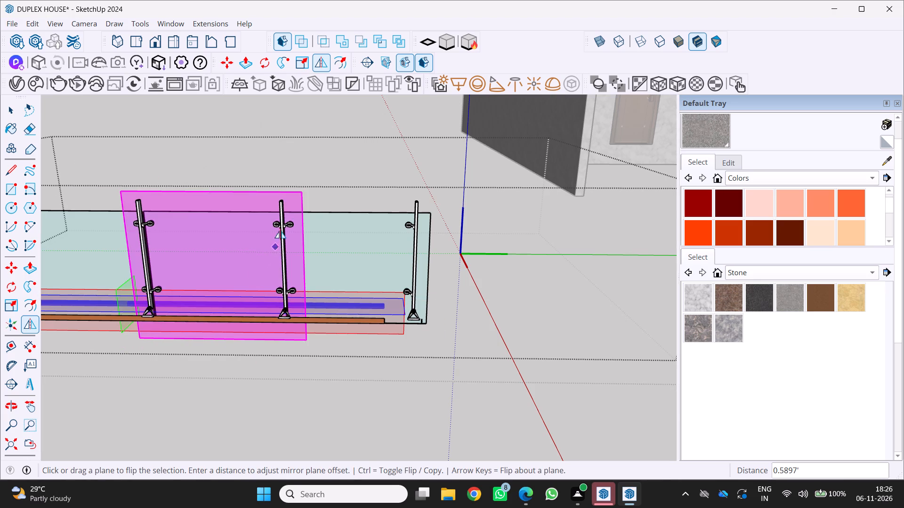
Flip the handrail front to back again, offsetting the mirror plane about 14.1' behind the railing, and leave the Flip tool.
{"action": "left_click", "coordinate": [295, 193]}
{"action": "left_click_drag", "start_coordinate": [255, 201], "coordinate": [247, 199]}
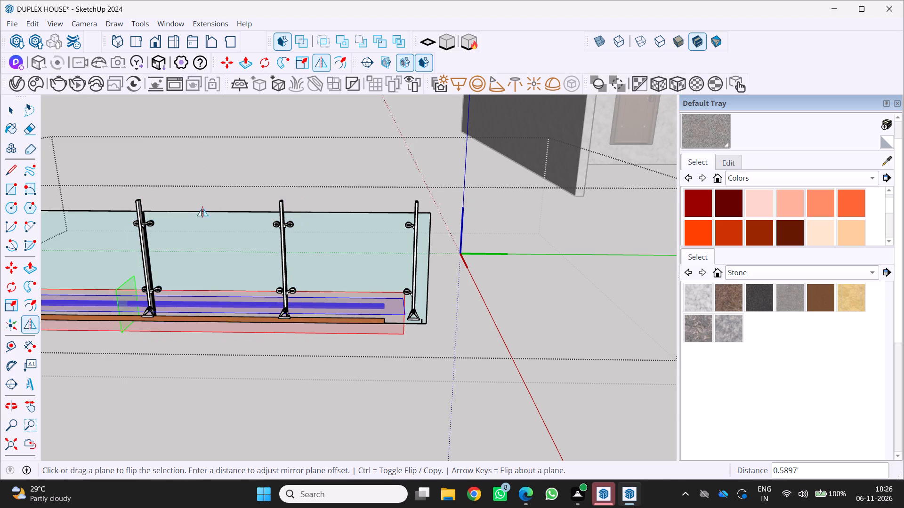
{"action": "left_click_drag", "start_coordinate": [198, 213], "coordinate": [153, 271]}
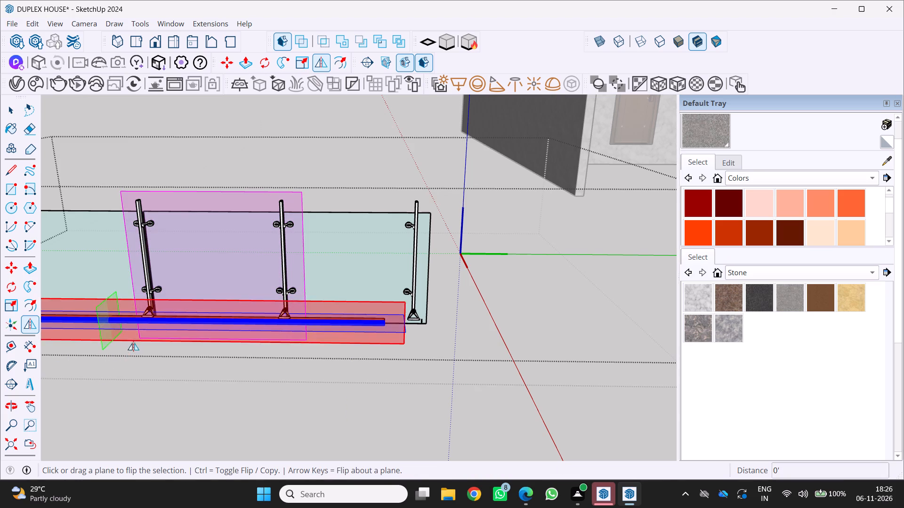
{"action": "left_click_drag", "start_coordinate": [134, 342], "coordinate": [216, 196]}
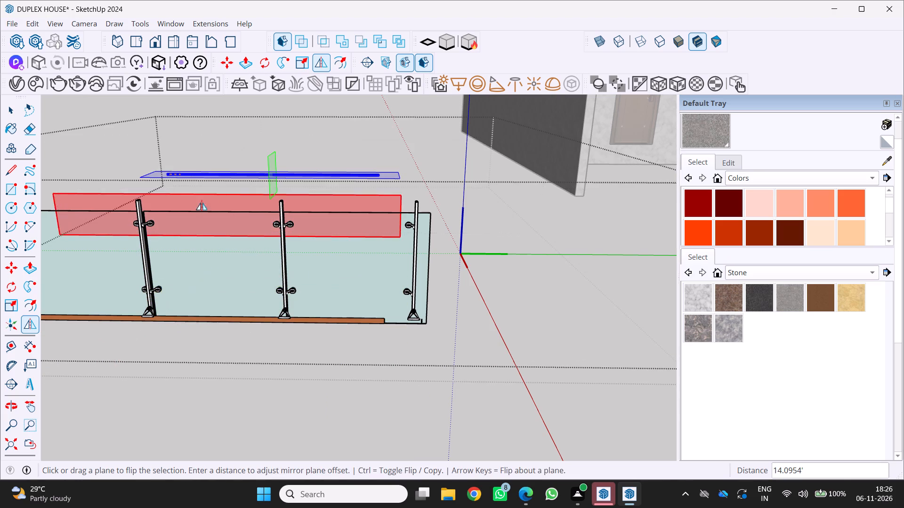
{"action": "scroll", "coordinate": [181, 247], "scroll_direction": "down", "scroll_amount": 4}
{"action": "middle_click_drag", "start_coordinate": [180, 255], "coordinate": [245, 242]}
{"action": "key", "text": "space"}
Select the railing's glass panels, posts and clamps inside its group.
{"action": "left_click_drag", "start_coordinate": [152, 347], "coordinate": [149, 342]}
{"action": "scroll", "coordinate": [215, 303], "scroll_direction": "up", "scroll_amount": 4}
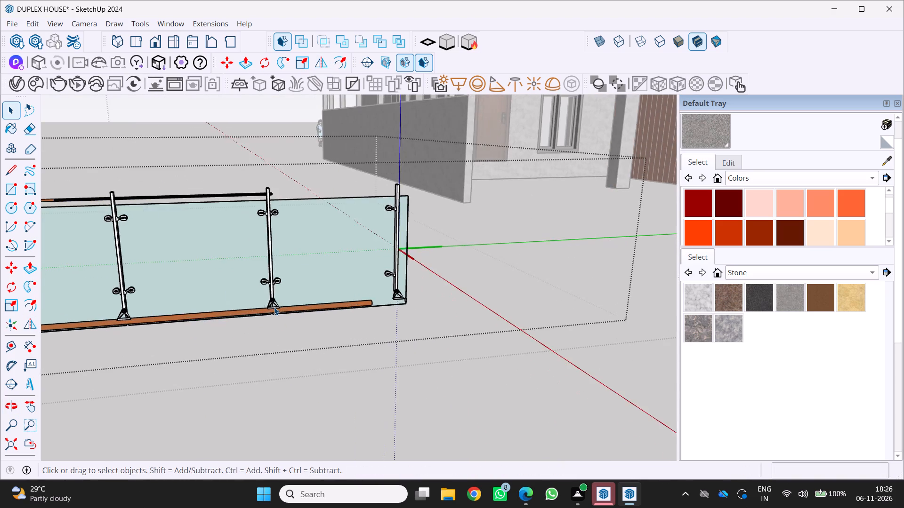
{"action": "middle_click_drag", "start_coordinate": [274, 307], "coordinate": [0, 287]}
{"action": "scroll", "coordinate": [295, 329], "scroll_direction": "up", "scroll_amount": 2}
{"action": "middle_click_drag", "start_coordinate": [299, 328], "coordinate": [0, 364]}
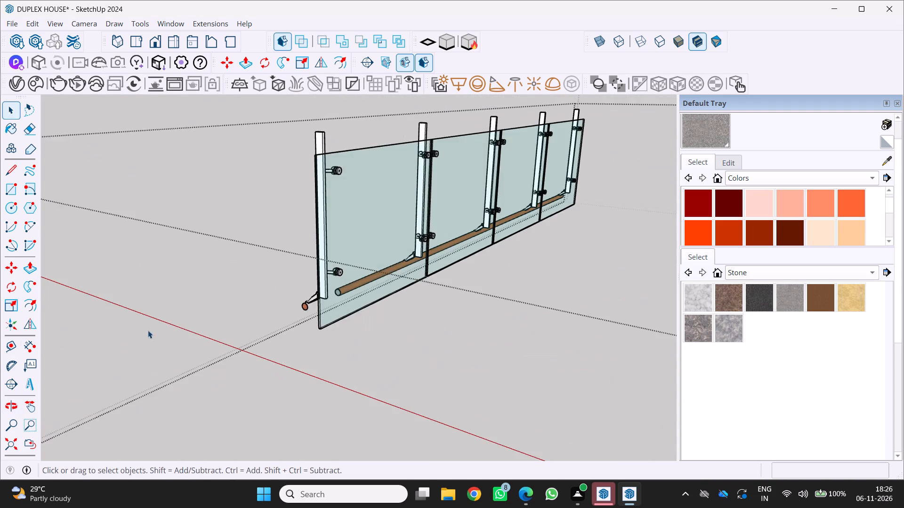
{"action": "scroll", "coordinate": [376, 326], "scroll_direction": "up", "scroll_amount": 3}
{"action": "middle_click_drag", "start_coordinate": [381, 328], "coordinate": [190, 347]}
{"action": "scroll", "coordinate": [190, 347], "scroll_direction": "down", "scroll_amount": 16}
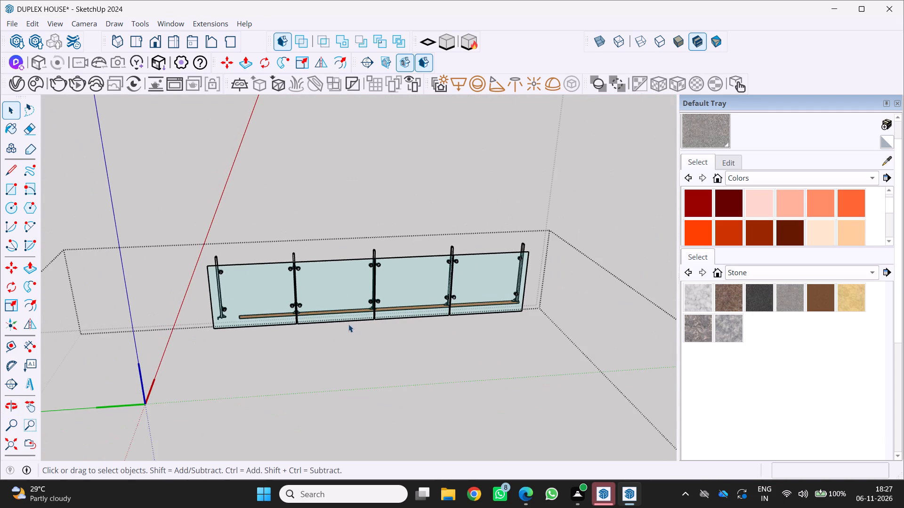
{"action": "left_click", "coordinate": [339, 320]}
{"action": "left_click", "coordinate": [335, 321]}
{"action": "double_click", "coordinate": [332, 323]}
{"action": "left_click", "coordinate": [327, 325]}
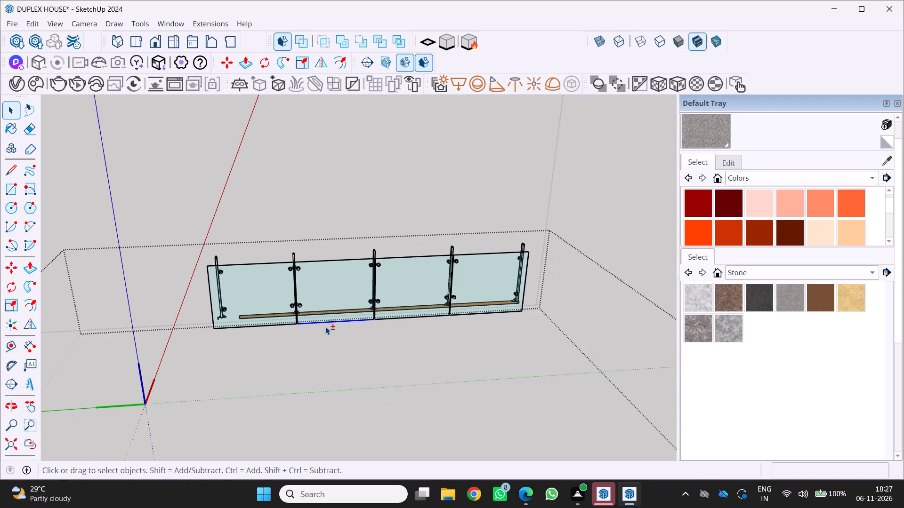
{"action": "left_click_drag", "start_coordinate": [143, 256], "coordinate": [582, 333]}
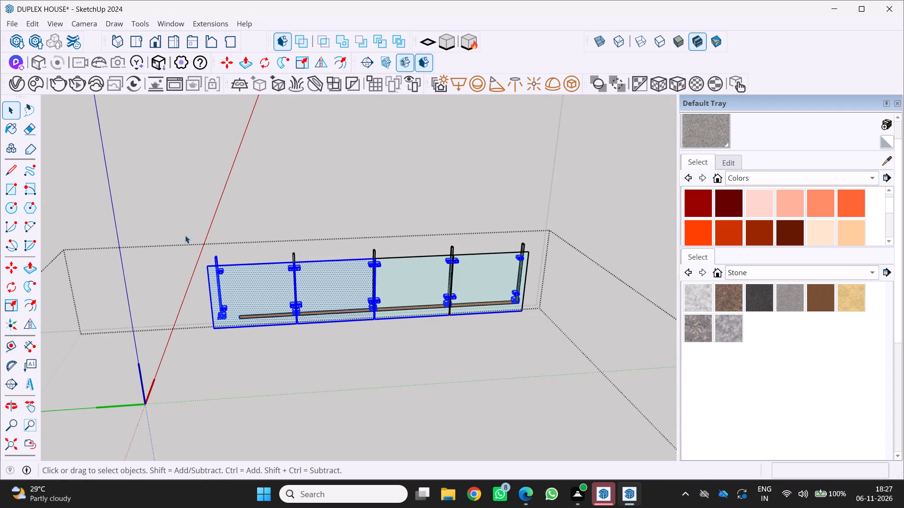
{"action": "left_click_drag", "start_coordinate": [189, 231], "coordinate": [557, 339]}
Examine the railing and the separated handrail in relation to the house from the rear, side and front.
{"action": "scroll", "coordinate": [480, 332], "scroll_direction": "up", "scroll_amount": 3}
{"action": "middle_click_drag", "start_coordinate": [483, 325], "coordinate": [558, 329]}
{"action": "scroll", "coordinate": [365, 313], "scroll_direction": "down", "scroll_amount": 19}
{"action": "middle_click_drag", "start_coordinate": [138, 389], "coordinate": [155, 387]}
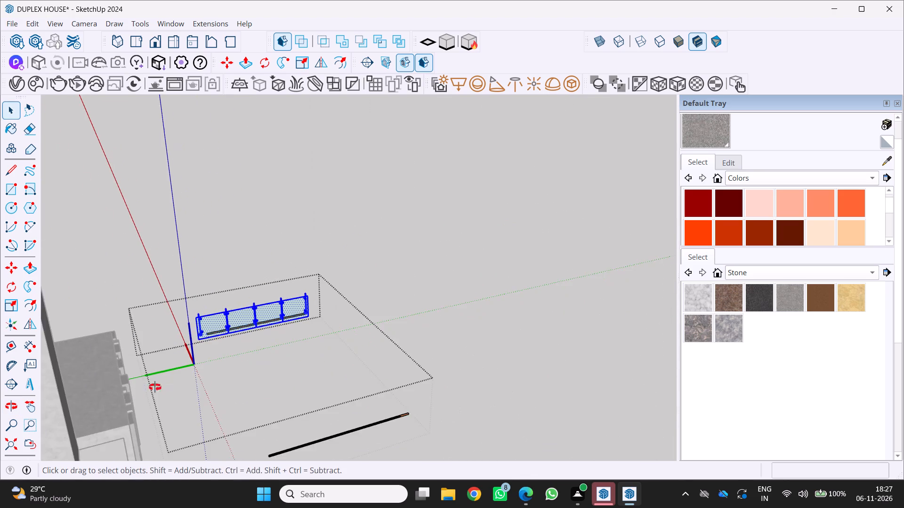
{"action": "middle_click_drag", "start_coordinate": [155, 387], "coordinate": [261, 311]}
{"action": "scroll", "coordinate": [261, 311], "scroll_direction": "down", "scroll_amount": 18}
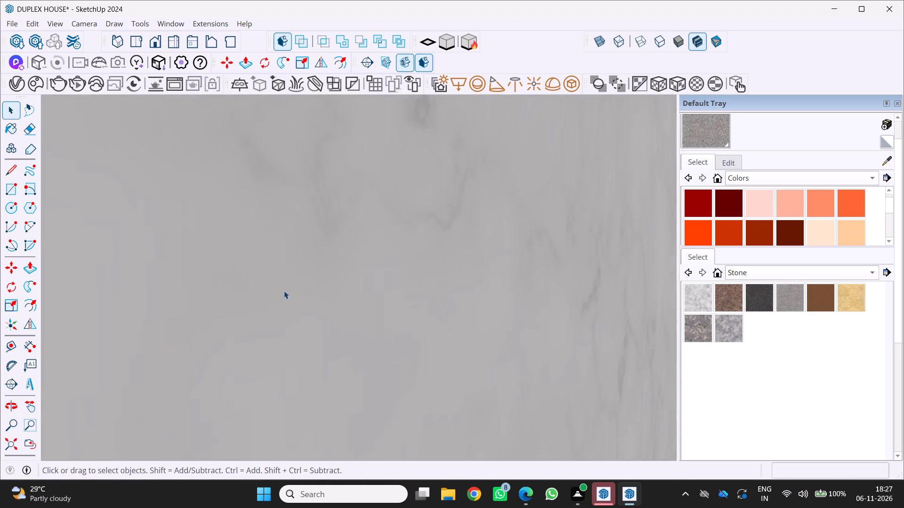
{"action": "scroll", "coordinate": [284, 291], "scroll_direction": "down", "scroll_amount": 20}
{"action": "scroll", "coordinate": [284, 291], "scroll_direction": "down", "scroll_amount": 14}
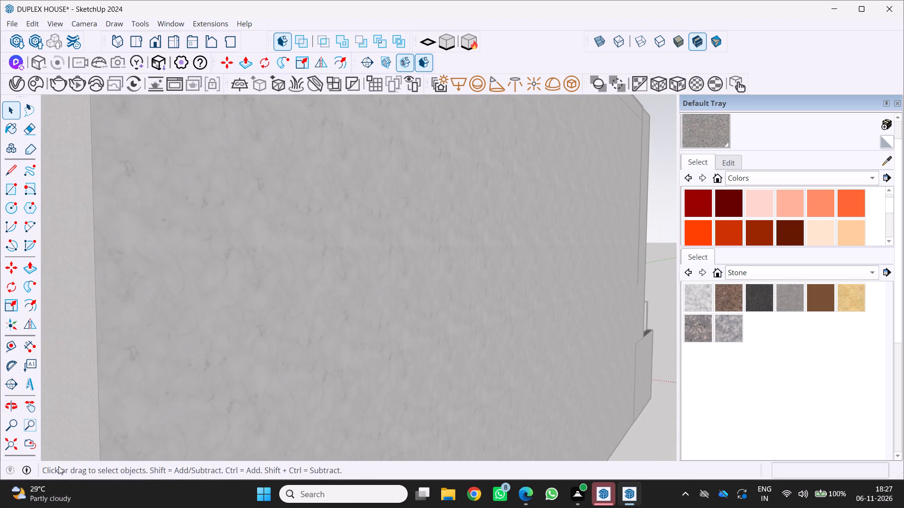
{"action": "scroll", "coordinate": [53, 467], "scroll_direction": "down", "scroll_amount": 11}
{"action": "scroll", "coordinate": [147, 372], "scroll_direction": "down", "scroll_amount": 20}
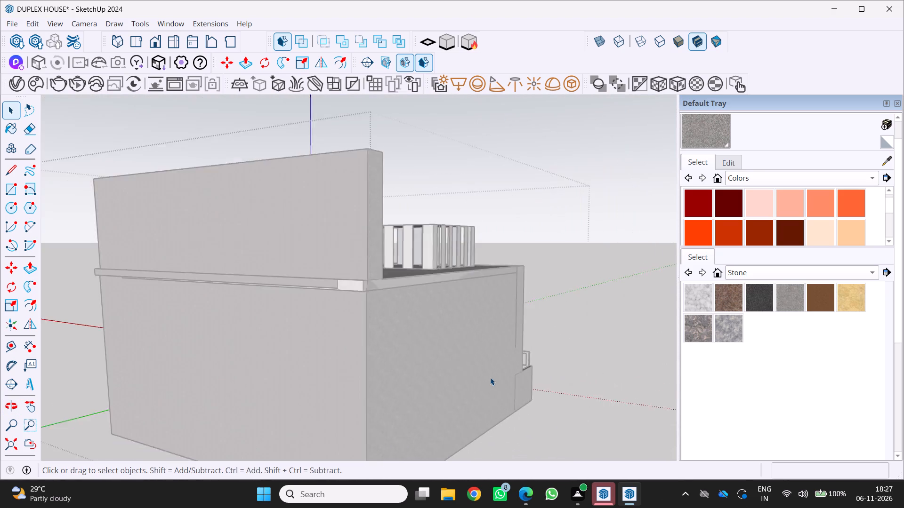
{"action": "scroll", "coordinate": [490, 377], "scroll_direction": "down", "scroll_amount": 10}
{"action": "middle_click_drag", "start_coordinate": [513, 364], "coordinate": [293, 304]}
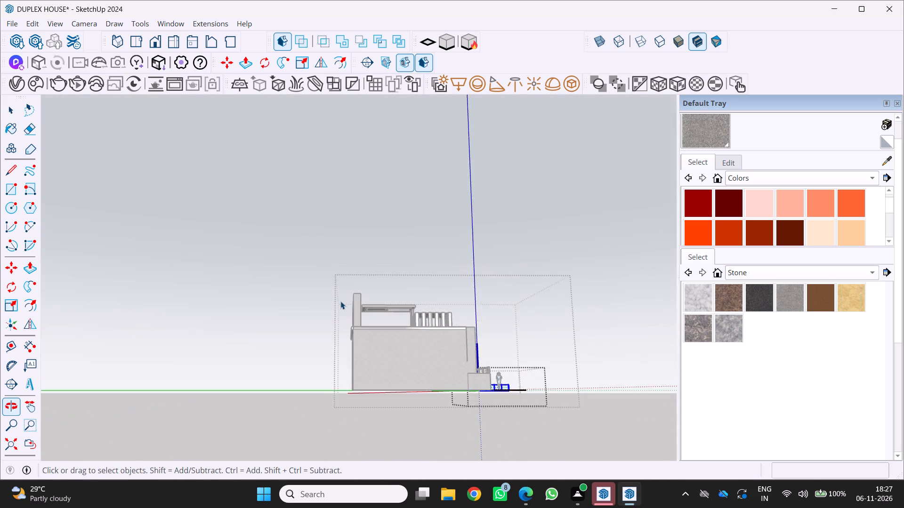
{"action": "scroll", "coordinate": [342, 307], "scroll_direction": "up", "scroll_amount": 5}
{"action": "middle_click_drag", "start_coordinate": [367, 359], "coordinate": [260, 323]}
{"action": "middle_click", "coordinate": [259, 323]}
{"action": "scroll", "coordinate": [255, 317], "scroll_direction": "down", "scroll_amount": 15}
{"action": "middle_click_drag", "start_coordinate": [353, 291], "coordinate": [247, 346]}
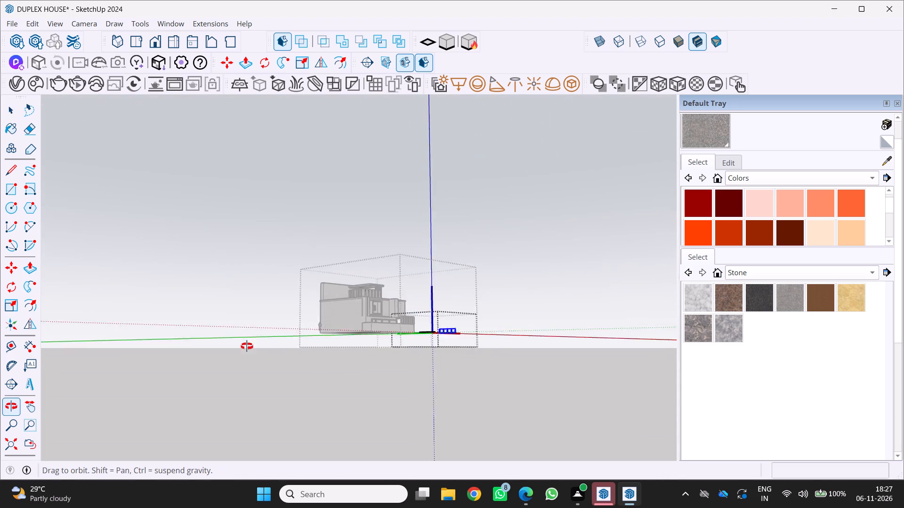
{"action": "middle_click_drag", "start_coordinate": [247, 346], "coordinate": [193, 353]}
{"action": "scroll", "coordinate": [363, 332], "scroll_direction": "up", "scroll_amount": 8}
{"action": "middle_click", "coordinate": [386, 357]}
{"action": "middle_click", "coordinate": [386, 357]}
{"action": "middle_click_drag", "start_coordinate": [386, 357], "coordinate": [207, 364]}
{"action": "scroll", "coordinate": [213, 370], "scroll_direction": "up", "scroll_amount": 6}
{"action": "middle_click_drag", "start_coordinate": [500, 246], "coordinate": [501, 279]}
{"action": "middle_click", "coordinate": [501, 281]}
{"action": "middle_click_drag", "start_coordinate": [499, 291], "coordinate": [492, 303]}
{"action": "middle_click_drag", "start_coordinate": [485, 308], "coordinate": [473, 315]}
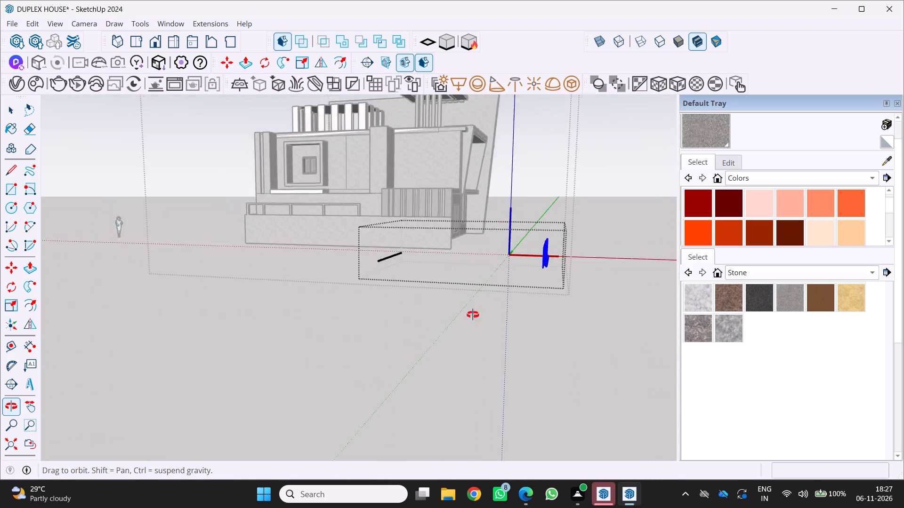
{"action": "middle_click_drag", "start_coordinate": [473, 315], "coordinate": [364, 321]}
{"action": "middle_click", "coordinate": [364, 321]}
{"action": "scroll", "coordinate": [360, 316], "scroll_direction": "down", "scroll_amount": 3}
{"action": "key", "text": "space"}
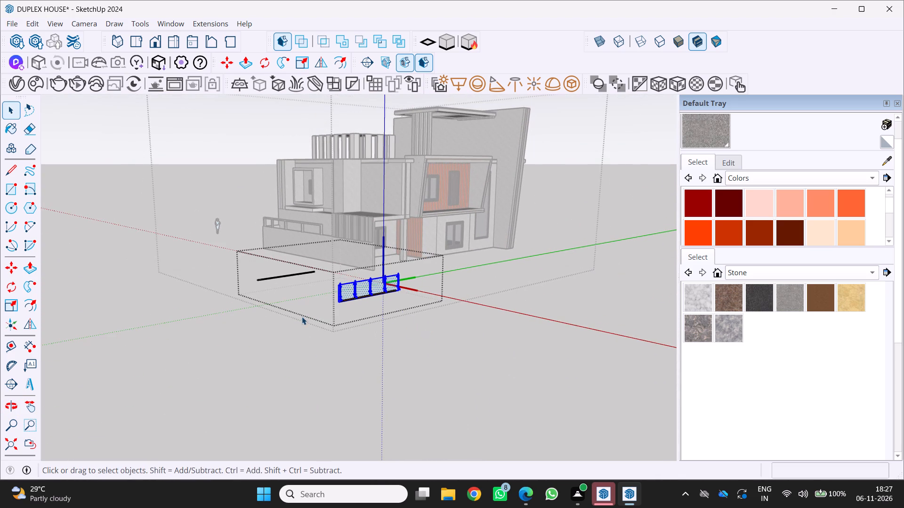
Clear the selection and close the railing group so the whole model is editable.
{"action": "left_click", "coordinate": [299, 317]}
{"action": "key", "text": "space"}
{"action": "key", "text": "space"}
{"action": "left_click", "coordinate": [365, 289]}
{"action": "triple_click", "coordinate": [354, 304]}
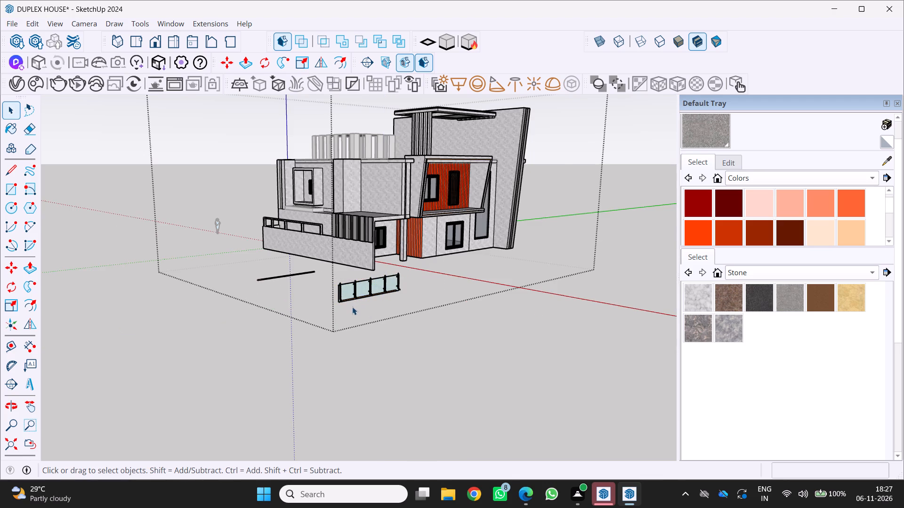
Select the whole railing group and flip it along the green axis with the mirror plane offset about 39'.
{"action": "scroll", "coordinate": [375, 292], "scroll_direction": "up", "scroll_amount": 5}
{"action": "middle_click_drag", "start_coordinate": [365, 292], "coordinate": [261, 318]}
{"action": "middle_click", "coordinate": [261, 318]}
{"action": "scroll", "coordinate": [250, 313], "scroll_direction": "up", "scroll_amount": 15}
{"action": "middle_click_drag", "start_coordinate": [125, 333], "coordinate": [135, 333]}
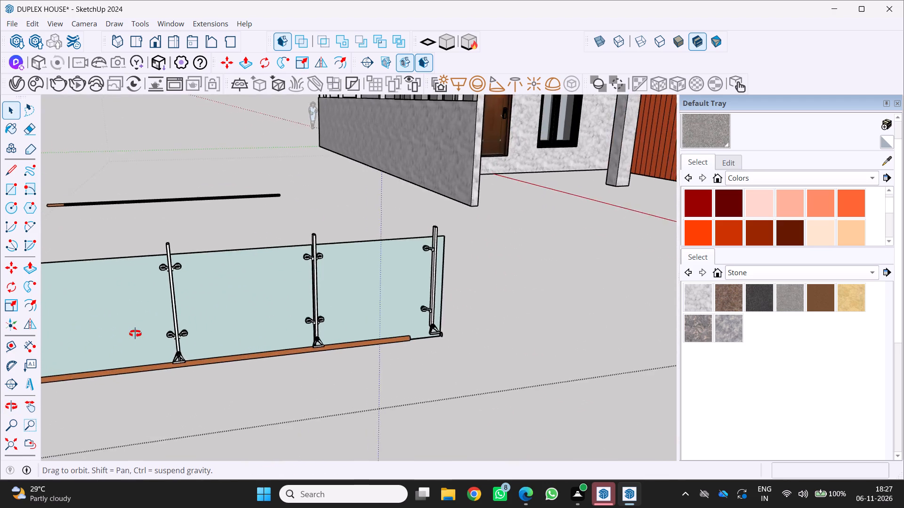
{"action": "middle_click_drag", "start_coordinate": [135, 333], "coordinate": [181, 320]}
{"action": "middle_click_drag", "start_coordinate": [191, 317], "coordinate": [279, 295]}
{"action": "middle_click", "coordinate": [281, 295]}
{"action": "scroll", "coordinate": [282, 295], "scroll_direction": "down", "scroll_amount": 15}
{"action": "scroll", "coordinate": [208, 327], "scroll_direction": "up", "scroll_amount": 4}
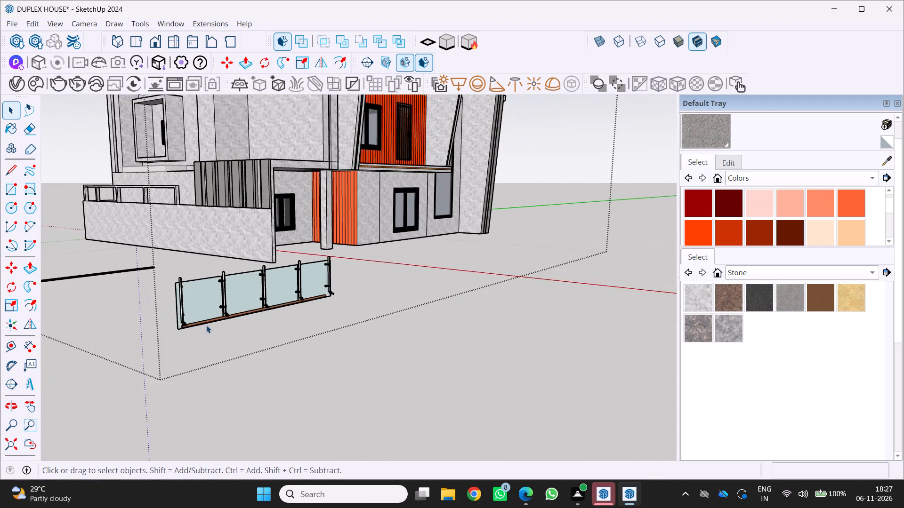
{"action": "scroll", "coordinate": [206, 325], "scroll_direction": "up", "scroll_amount": 5}
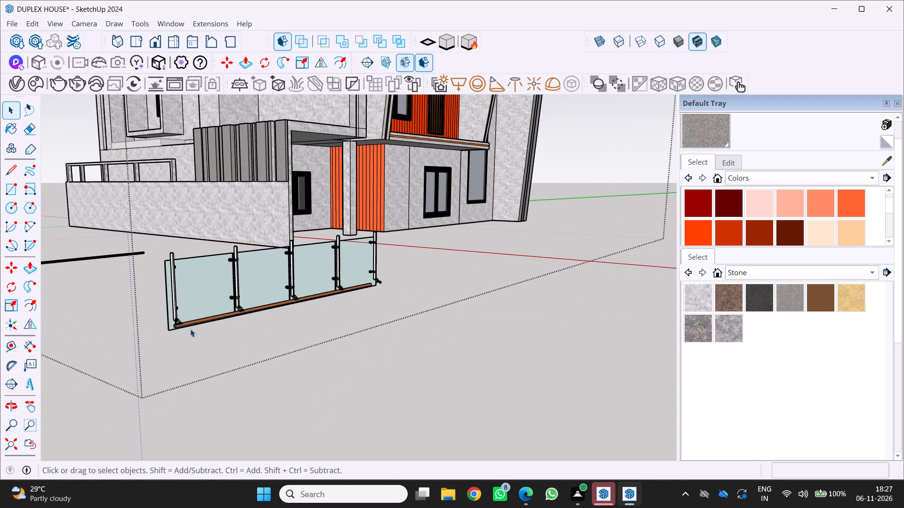
{"action": "scroll", "coordinate": [185, 329], "scroll_direction": "up", "scroll_amount": 3}
{"action": "left_click_drag", "start_coordinate": [206, 269], "coordinate": [202, 273]}
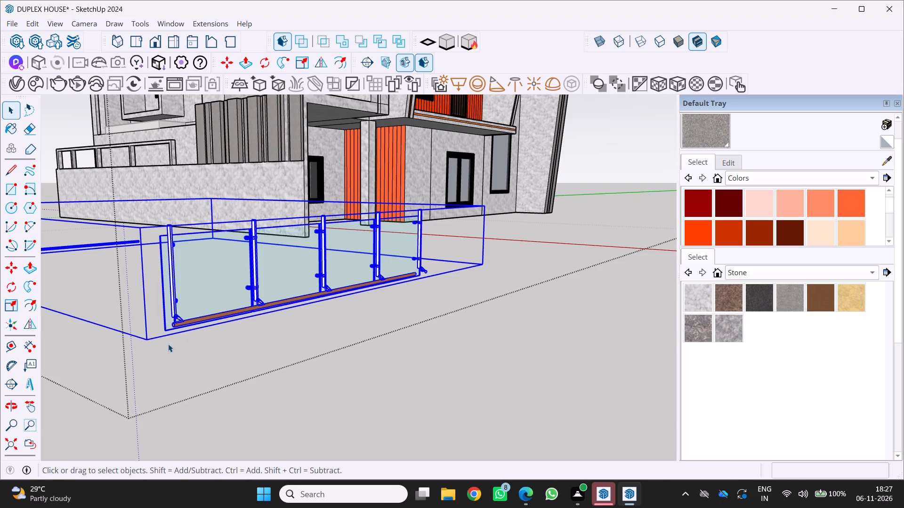
{"action": "left_click", "coordinate": [27, 327]}
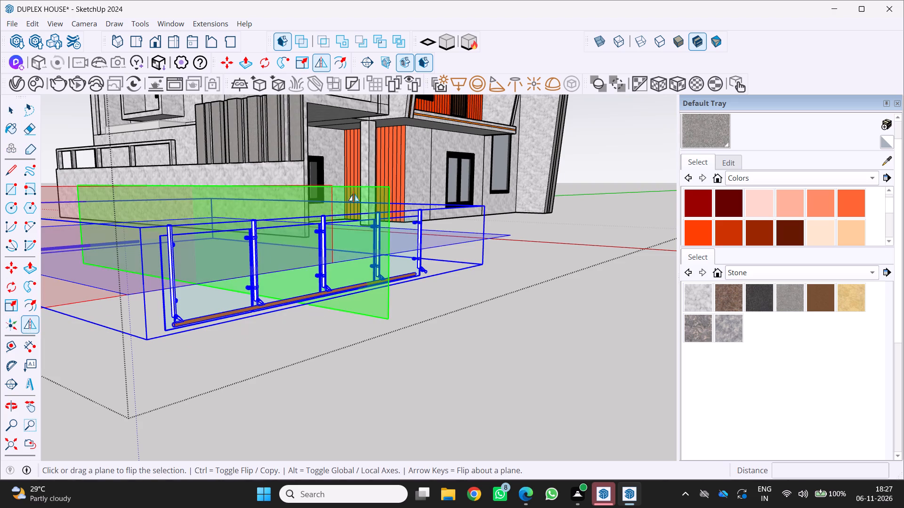
{"action": "left_click_drag", "start_coordinate": [387, 186], "coordinate": [385, 209]}
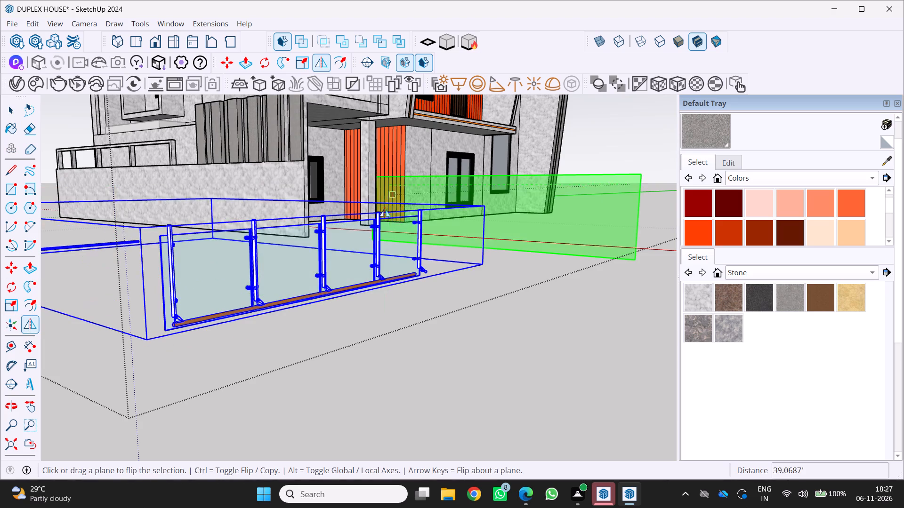
{"action": "left_click_drag", "start_coordinate": [385, 209], "coordinate": [384, 224]}
Flip the railing group along the green axis twice more, offsetting the mirror plane about 16' for the second flip.
{"action": "left_click_drag", "start_coordinate": [404, 295], "coordinate": [337, 218]}
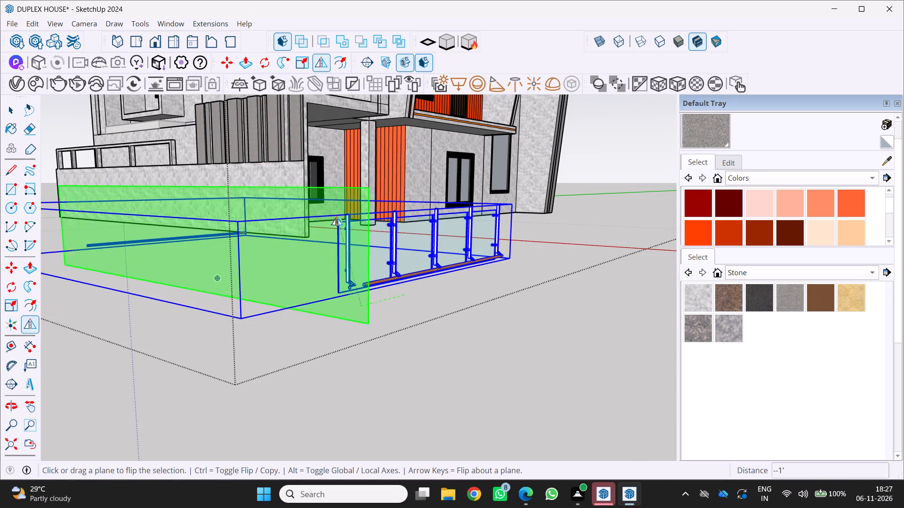
{"action": "left_click_drag", "start_coordinate": [337, 218], "coordinate": [235, 322]}
{"action": "left_click_drag", "start_coordinate": [236, 196], "coordinate": [229, 173]}
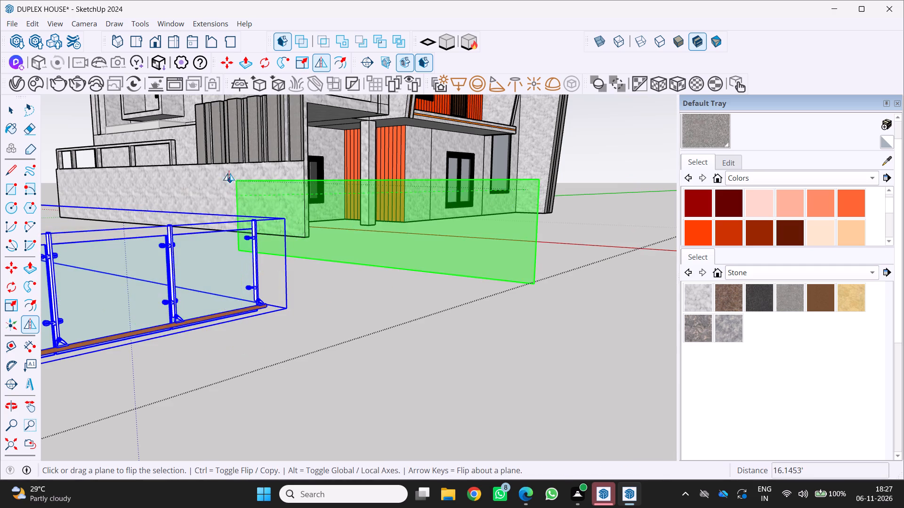
{"action": "left_click_drag", "start_coordinate": [229, 173], "coordinate": [226, 165]}
Flip the railing group along the red axis with the mirror plane offset about 15.87'.
{"action": "scroll", "coordinate": [239, 191], "scroll_direction": "down", "scroll_amount": 3}
{"action": "scroll", "coordinate": [411, 285], "scroll_direction": "up", "scroll_amount": 3}
{"action": "middle_click_drag", "start_coordinate": [417, 268], "coordinate": [283, 294]}
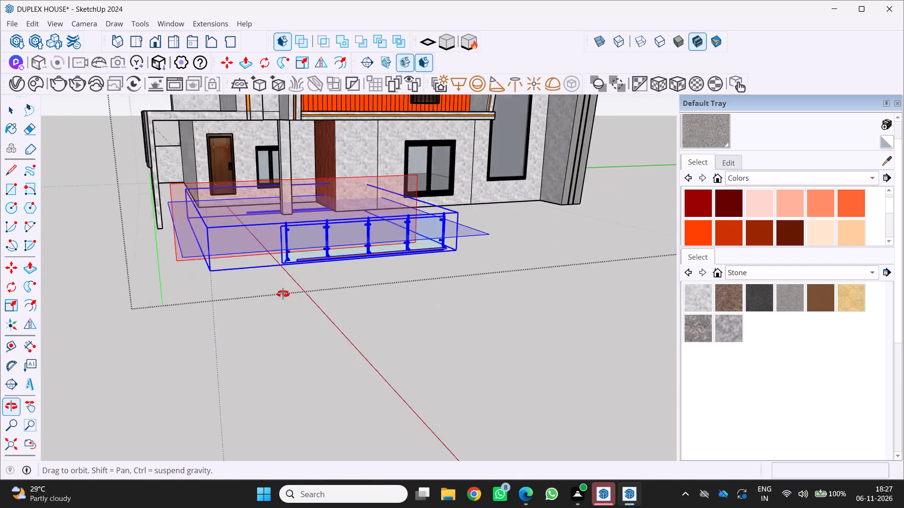
{"action": "middle_click_drag", "start_coordinate": [283, 294], "coordinate": [264, 299]}
{"action": "scroll", "coordinate": [274, 294], "scroll_direction": "up", "scroll_amount": 3}
{"action": "left_click_drag", "start_coordinate": [233, 265], "coordinate": [229, 196]}
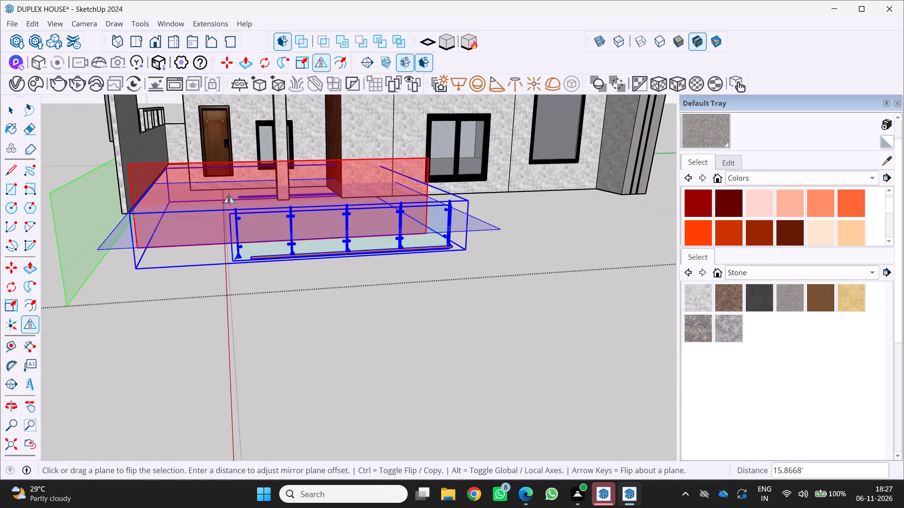
Examine the flipped railing group's orientation and position against the front of the house and its balcony.
{"action": "scroll", "coordinate": [249, 257], "scroll_direction": "down", "scroll_amount": 5}
{"action": "middle_click_drag", "start_coordinate": [372, 235], "coordinate": [259, 278]}
{"action": "scroll", "coordinate": [283, 278], "scroll_direction": "up", "scroll_amount": 2}
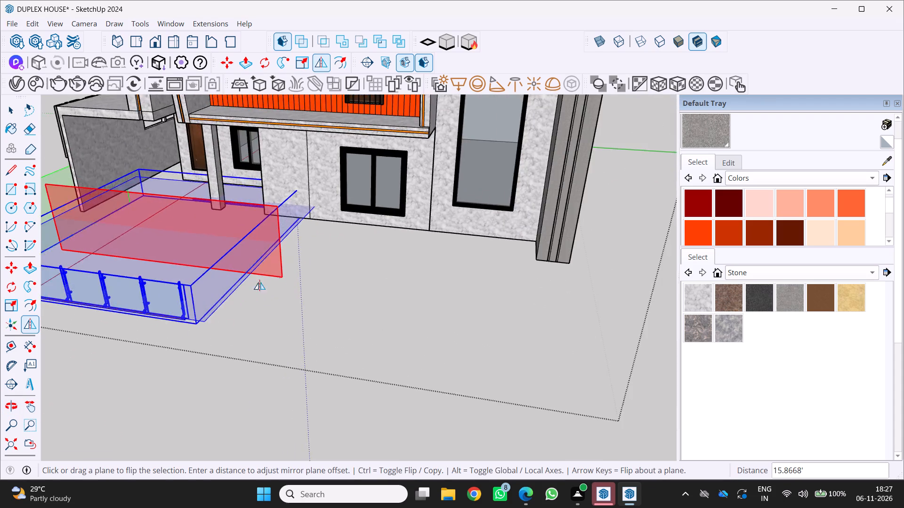
{"action": "scroll", "coordinate": [259, 282], "scroll_direction": "up", "scroll_amount": 2}
{"action": "scroll", "coordinate": [212, 295], "scroll_direction": "down", "scroll_amount": 10}
{"action": "middle_click_drag", "start_coordinate": [233, 294], "coordinate": [316, 257]}
{"action": "scroll", "coordinate": [170, 305], "scroll_direction": "down", "scroll_amount": 1}
{"action": "middle_click_drag", "start_coordinate": [179, 310], "coordinate": [335, 280]}
{"action": "scroll", "coordinate": [337, 265], "scroll_direction": "down", "scroll_amount": 6}
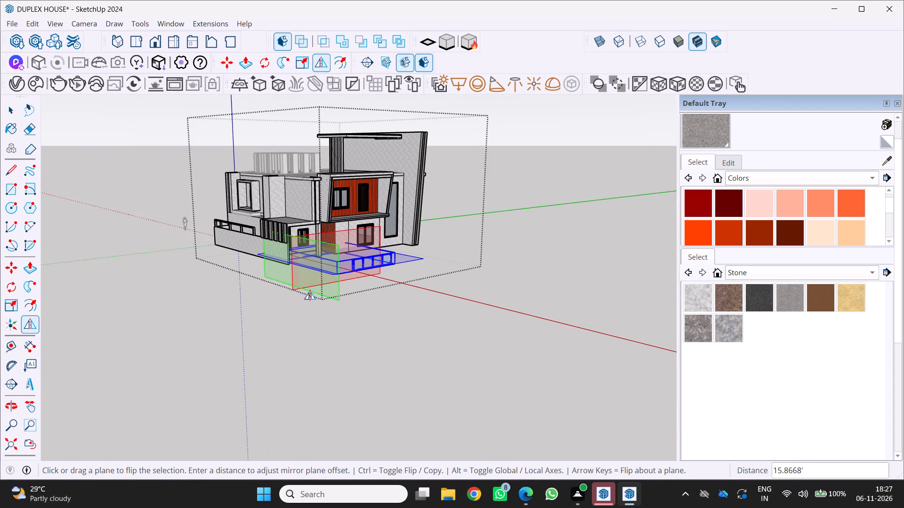
{"action": "middle_click_drag", "start_coordinate": [336, 288], "coordinate": [248, 316]}
{"action": "scroll", "coordinate": [248, 316], "scroll_direction": "up", "scroll_amount": 1}
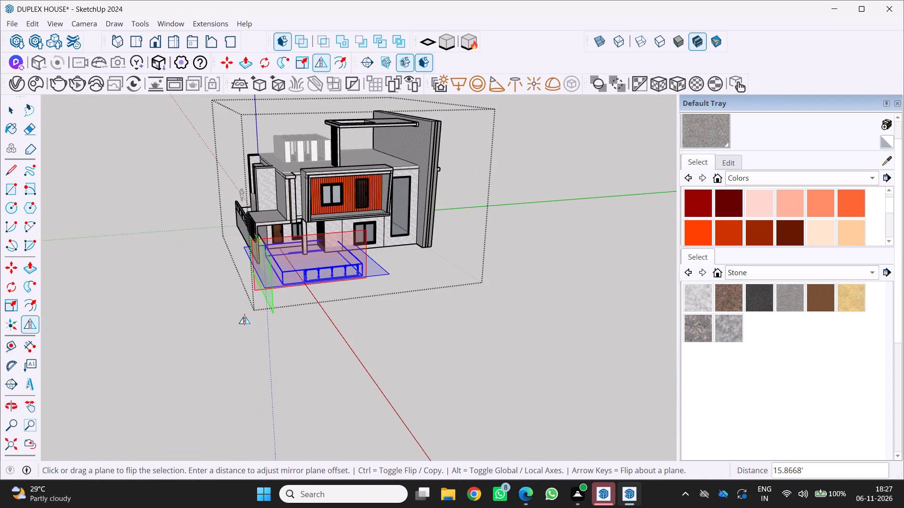
Delete the flipped railing group standing on the ground in front of the house.
{"action": "key", "text": "space"}
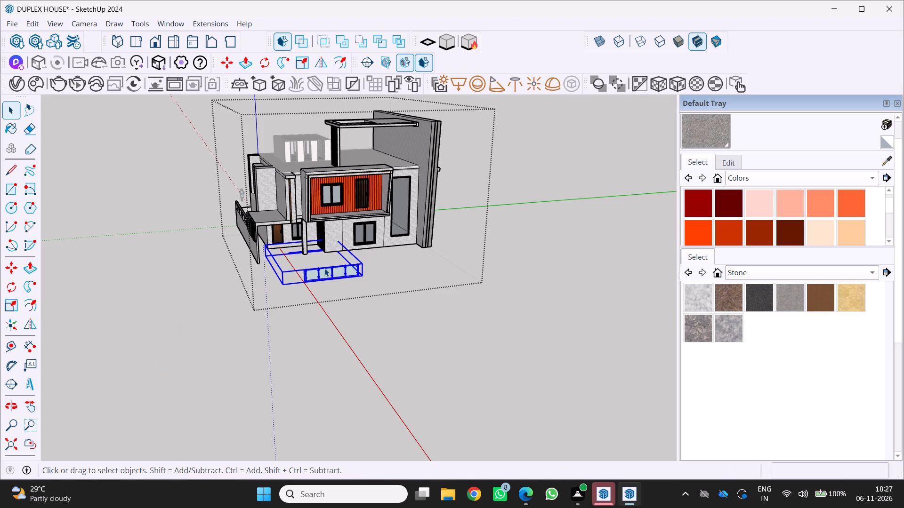
{"action": "left_click_drag", "start_coordinate": [324, 268], "coordinate": [302, 274]}
{"action": "middle_click_drag", "start_coordinate": [297, 278], "coordinate": [161, 312]}
{"action": "scroll", "coordinate": [200, 270], "scroll_direction": "up", "scroll_amount": 5}
{"action": "middle_click_drag", "start_coordinate": [233, 273], "coordinate": [179, 292]}
{"action": "key", "text": "space"}
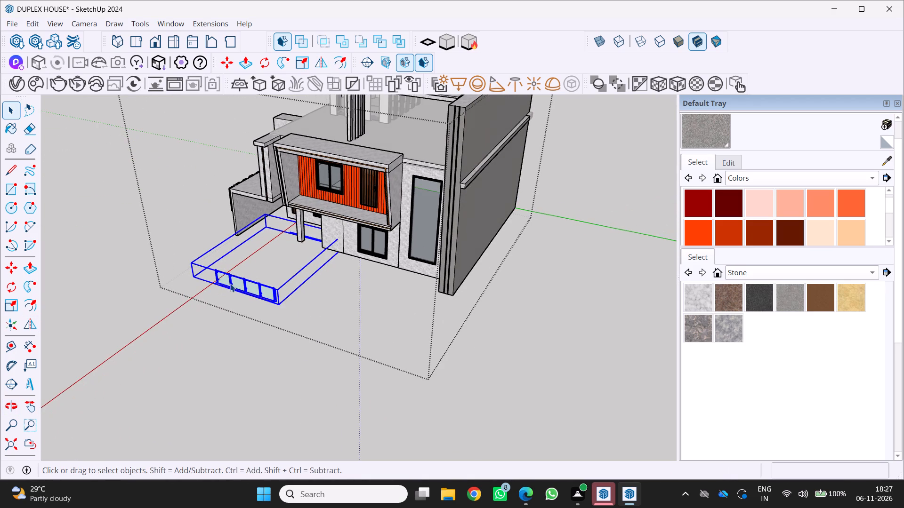
{"action": "key", "text": "Delete"}
Load the "Glass Railings(black Handrails)" model from 3D Warehouse's GLASS RAIL results and place it on the ground in front of the house.
{"action": "middle_click_drag", "start_coordinate": [211, 302], "coordinate": [345, 287]}
{"action": "scroll", "coordinate": [211, 302], "scroll_direction": "up", "scroll_amount": 1}
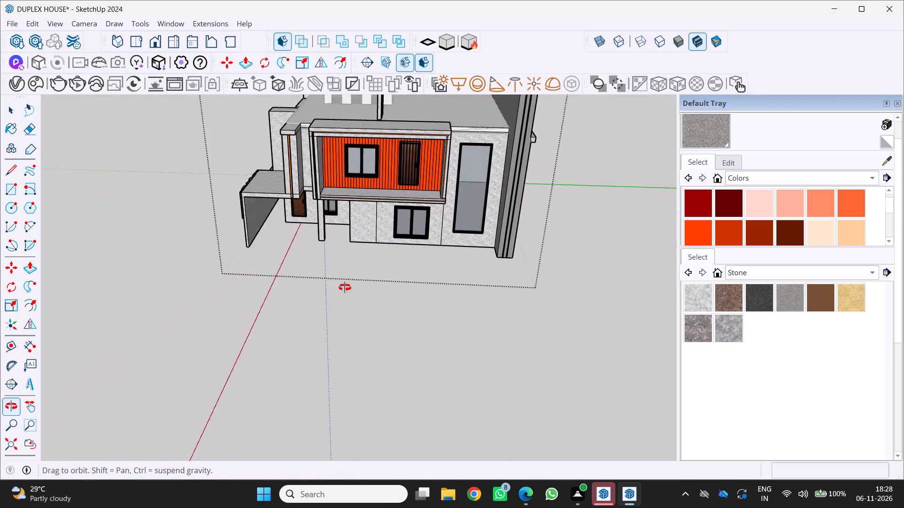
{"action": "middle_click_drag", "start_coordinate": [345, 287], "coordinate": [352, 286]}
{"action": "scroll", "coordinate": [352, 286], "scroll_direction": "down", "scroll_amount": 3}
{"action": "left_click_drag", "start_coordinate": [170, 23], "coordinate": [172, 29]}
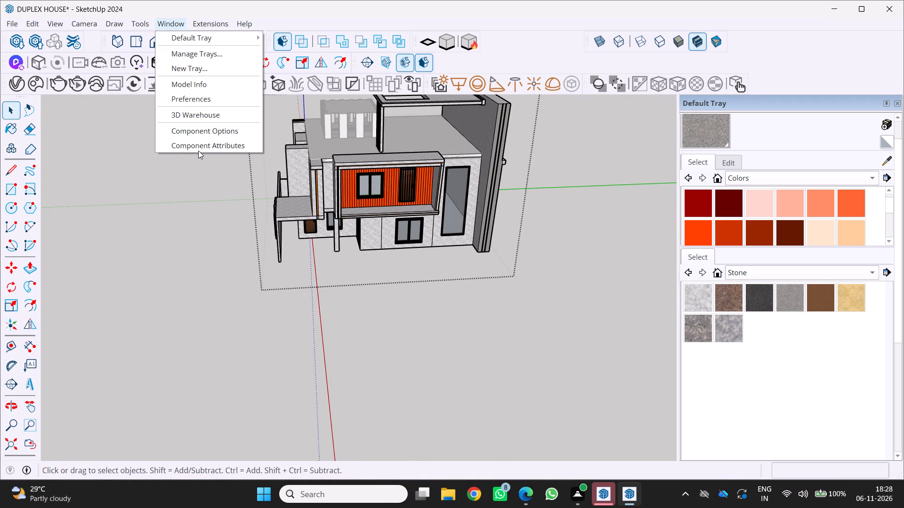
{"action": "left_click", "coordinate": [202, 110]}
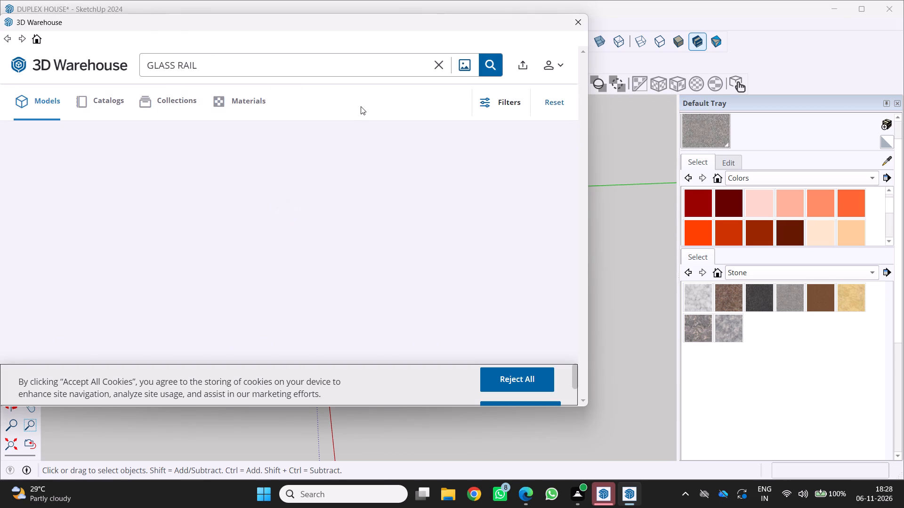
{"action": "scroll", "coordinate": [316, 230], "scroll_direction": "down", "scroll_amount": 3}
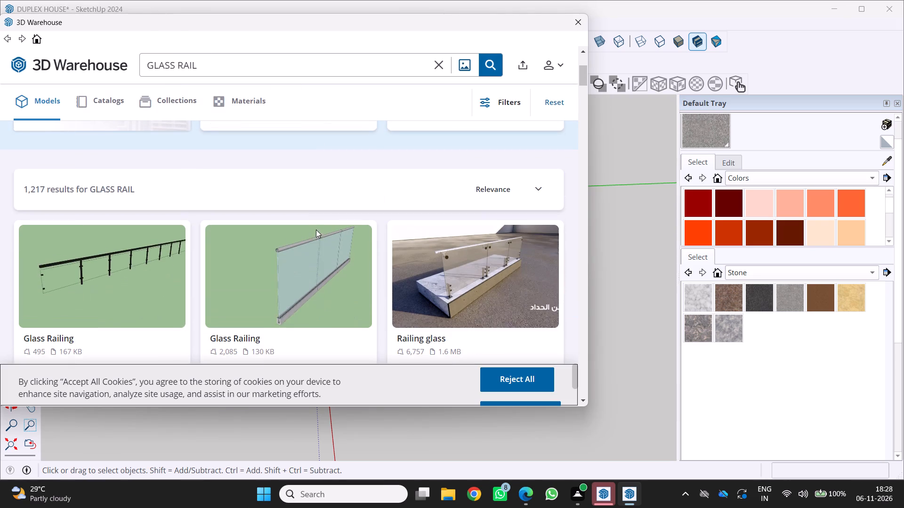
{"action": "scroll", "coordinate": [315, 230], "scroll_direction": "down", "scroll_amount": 4}
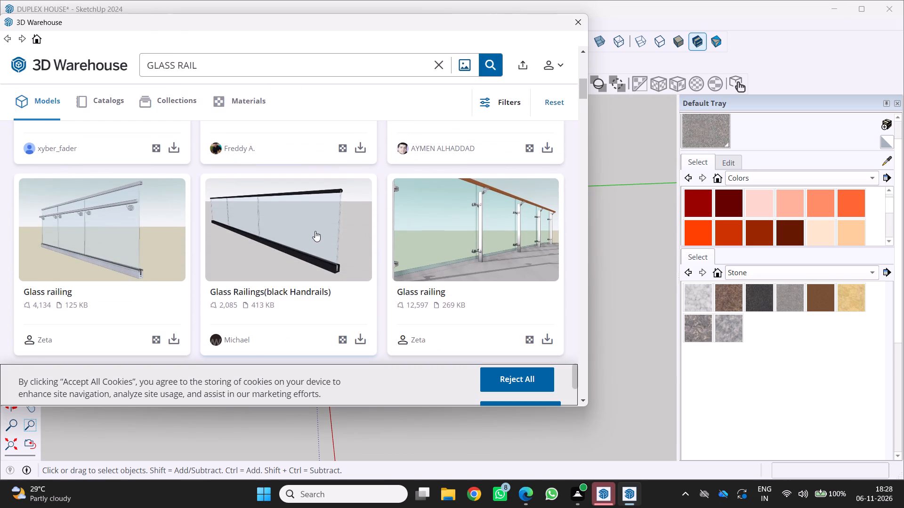
{"action": "scroll", "coordinate": [339, 299], "scroll_direction": "down", "scroll_amount": 4}
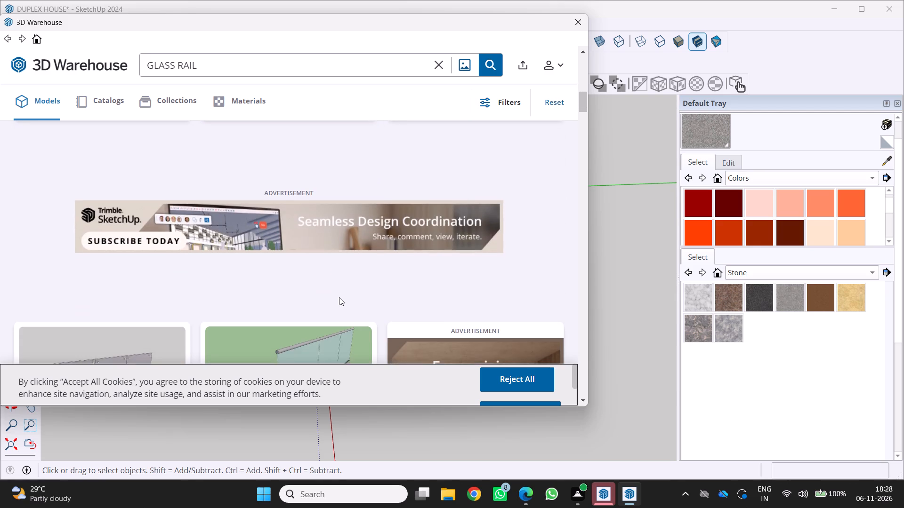
{"action": "scroll", "coordinate": [339, 297], "scroll_direction": "down", "scroll_amount": 6}
{"action": "scroll", "coordinate": [339, 297], "scroll_direction": "up", "scroll_amount": 3}
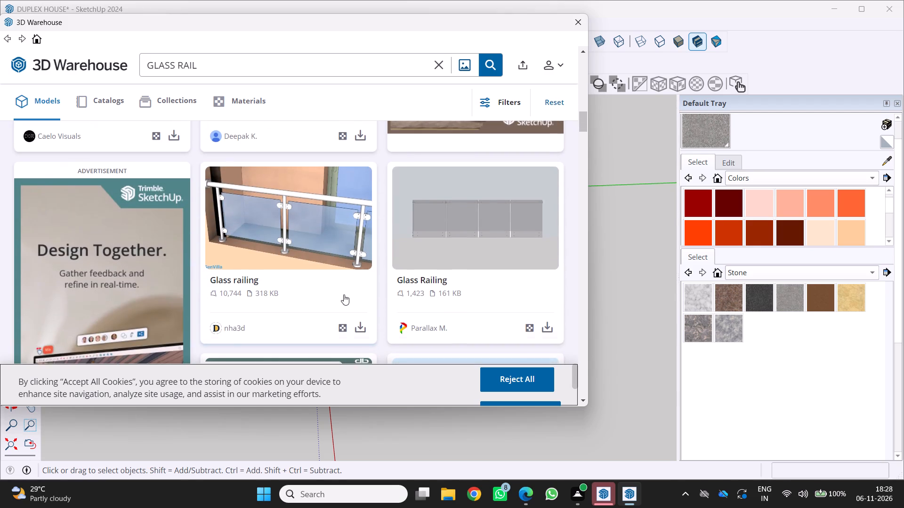
{"action": "scroll", "coordinate": [344, 294], "scroll_direction": "up", "scroll_amount": 6}
{"action": "left_click", "coordinate": [359, 278]}
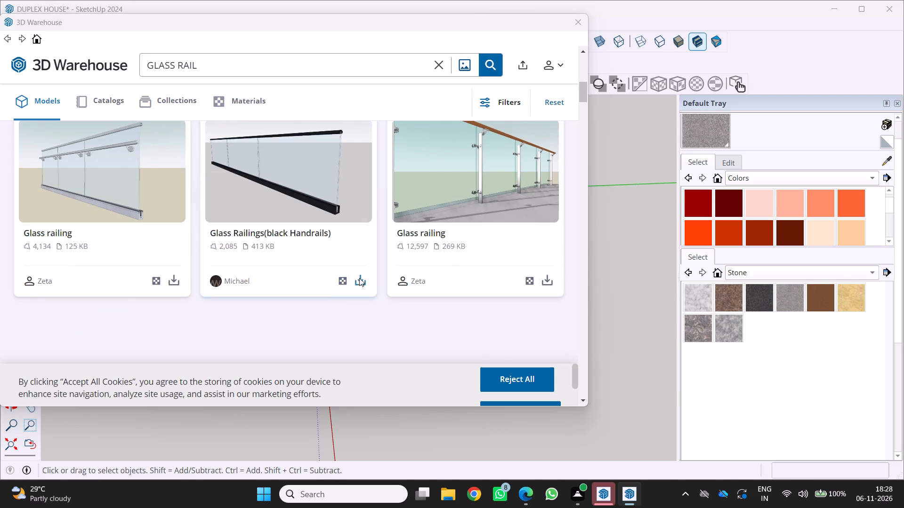
{"action": "left_click", "coordinate": [264, 224]}
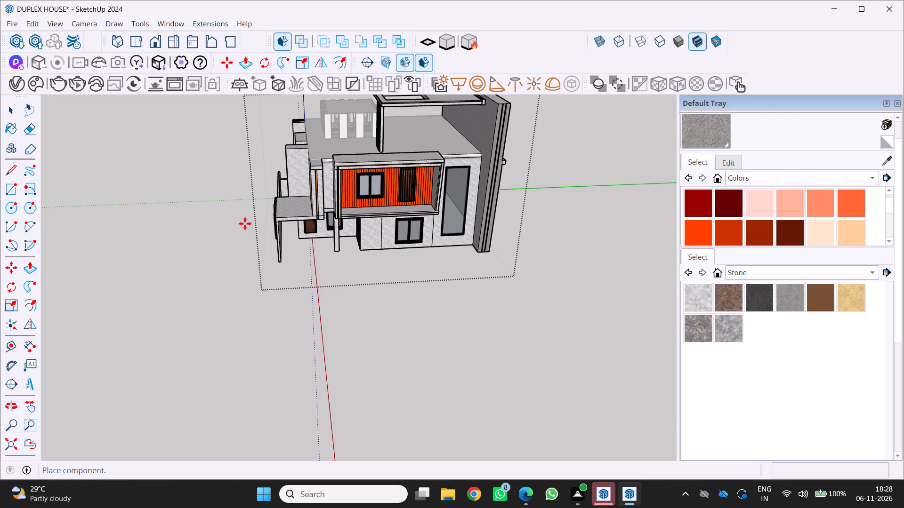
{"action": "scroll", "coordinate": [433, 209], "scroll_direction": "up", "scroll_amount": 2}
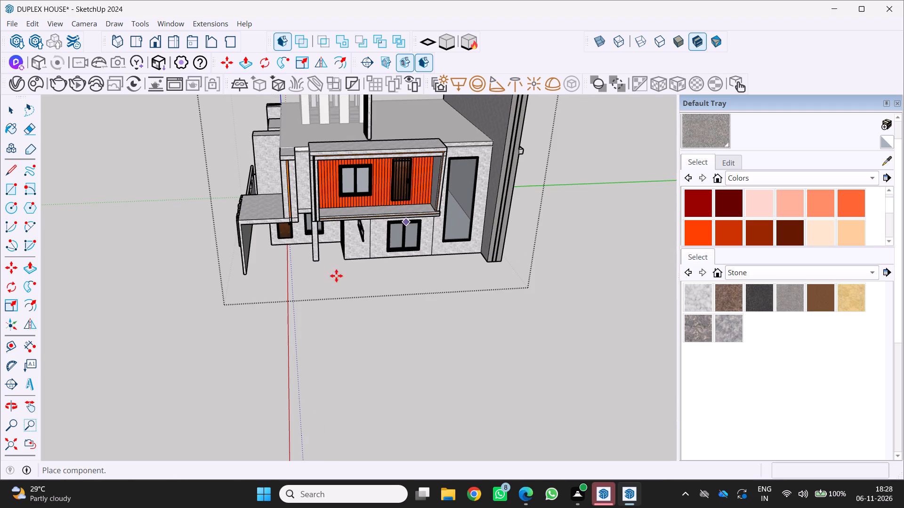
{"action": "left_click", "coordinate": [447, 353]}
Rotate the new glass railing 90 degrees about the vertical axis around its bottom end corner, parallel to the house front.
{"action": "scroll", "coordinate": [396, 388], "scroll_direction": "up", "scroll_amount": 6}
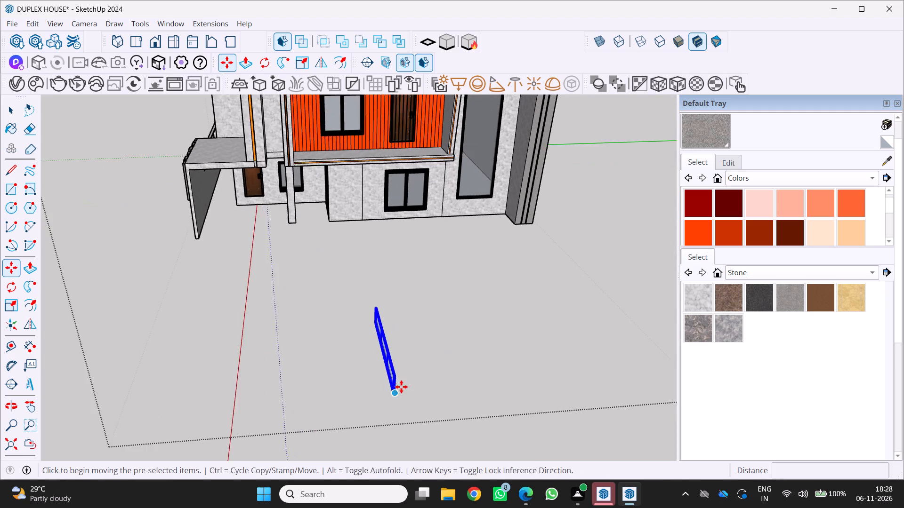
{"action": "scroll", "coordinate": [401, 387], "scroll_direction": "up", "scroll_amount": 9}
{"action": "middle_click_drag", "start_coordinate": [404, 389], "coordinate": [526, 333]}
{"action": "scroll", "coordinate": [487, 354], "scroll_direction": "up", "scroll_amount": 9}
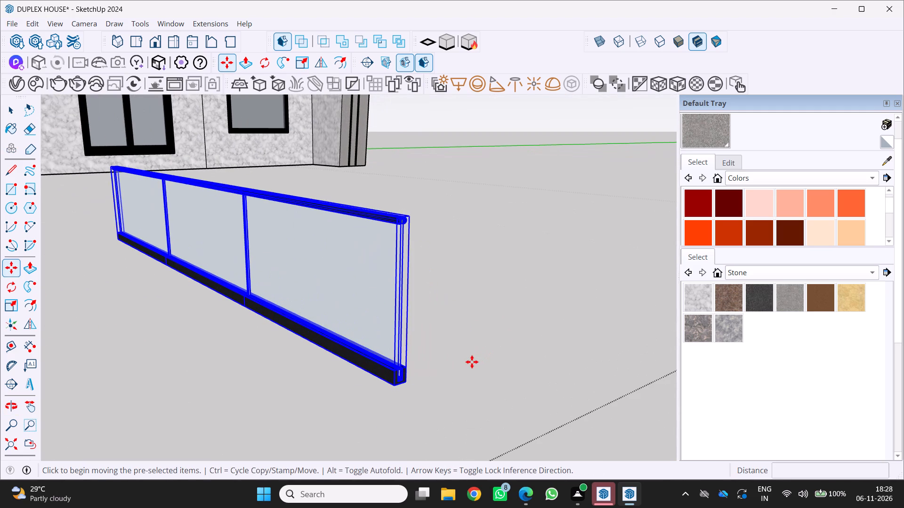
{"action": "key", "text": "q"}
{"action": "key", "text": "Up"}
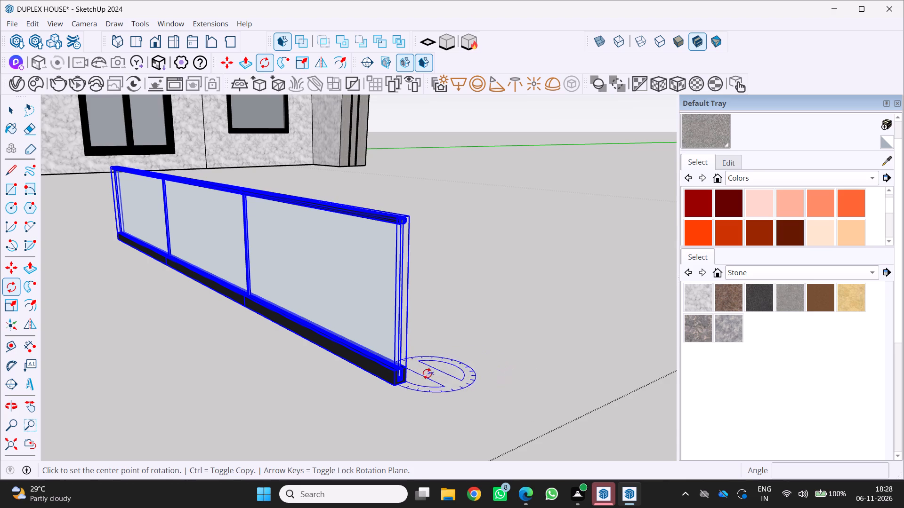
{"action": "scroll", "coordinate": [419, 376], "scroll_direction": "up", "scroll_amount": 9}
{"action": "left_click", "coordinate": [389, 389]}
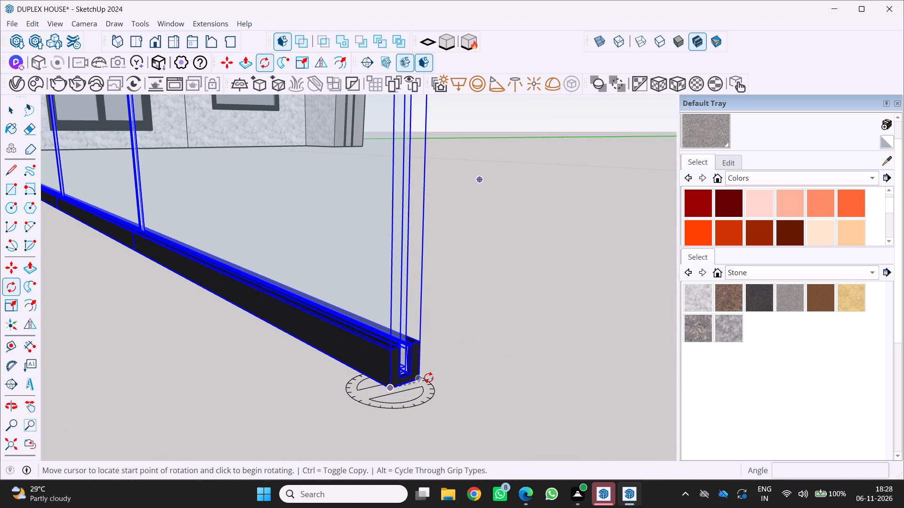
{"action": "left_click", "coordinate": [422, 376]}
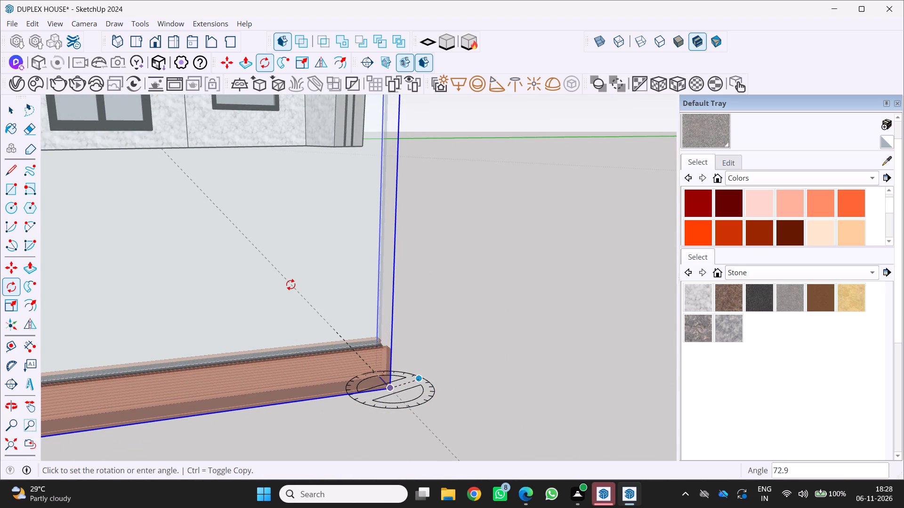
{"action": "key", "text": "9"}
{"action": "key", "text": "0"}
{"action": "key", "text": "Return"}
Move the glass railing by its bottom end corner onto the first-floor balcony slab's front corner beside the tall window.
{"action": "scroll", "coordinate": [290, 285], "scroll_direction": "down", "scroll_amount": 18}
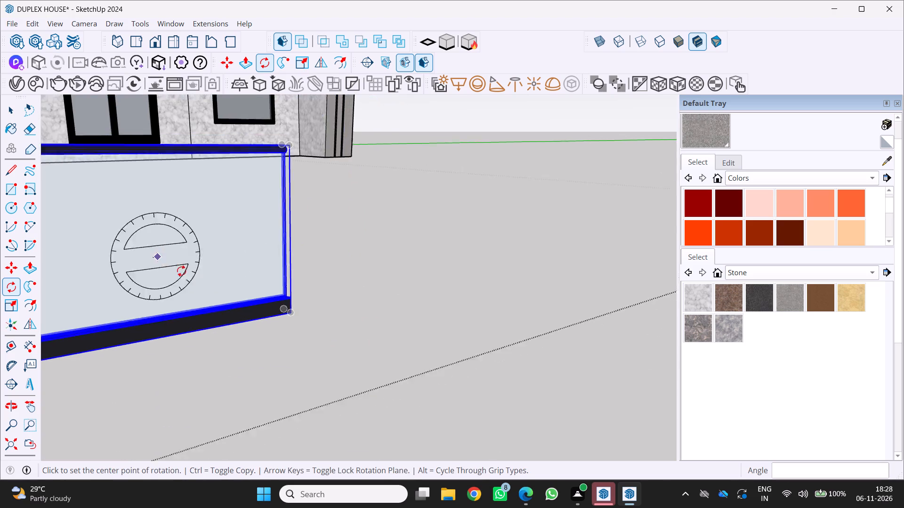
{"action": "scroll", "coordinate": [181, 271], "scroll_direction": "down", "scroll_amount": 20}
{"action": "scroll", "coordinate": [181, 271], "scroll_direction": "down", "scroll_amount": 3}
{"action": "middle_click", "coordinate": [236, 240]}
{"action": "middle_click_drag", "start_coordinate": [173, 258], "coordinate": [100, 268]}
{"action": "scroll", "coordinate": [100, 269], "scroll_direction": "down", "scroll_amount": 7}
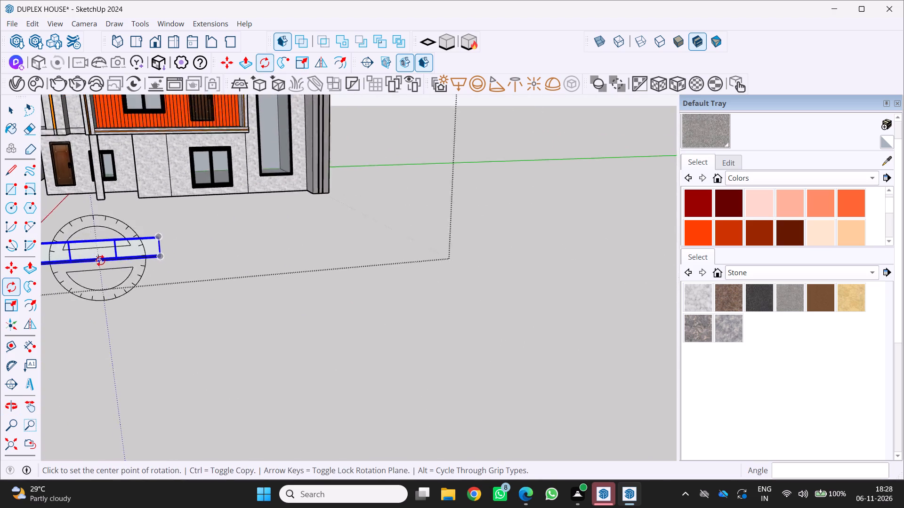
{"action": "scroll", "coordinate": [100, 261], "scroll_direction": "down", "scroll_amount": 2}
{"action": "scroll", "coordinate": [120, 176], "scroll_direction": "up", "scroll_amount": 7}
{"action": "scroll", "coordinate": [178, 307], "scroll_direction": "down", "scroll_amount": 11}
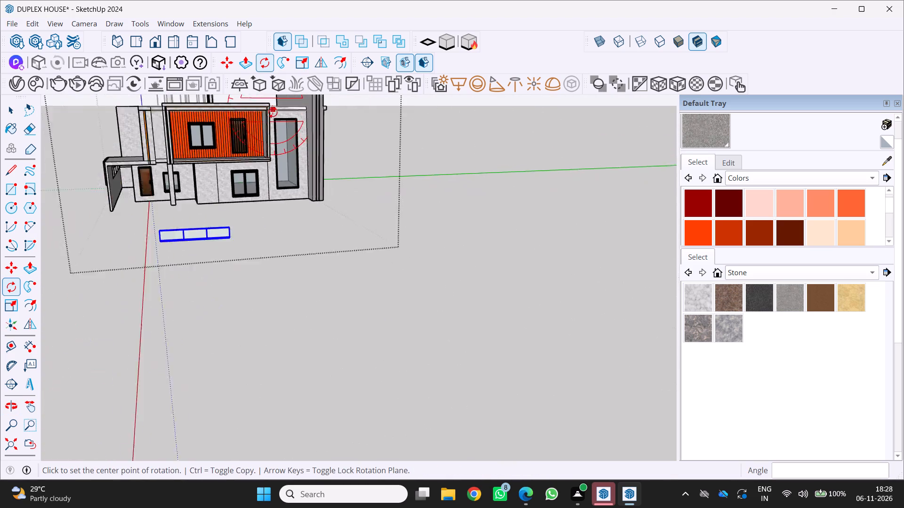
{"action": "scroll", "coordinate": [273, 112], "scroll_direction": "down", "scroll_amount": 2}
{"action": "scroll", "coordinate": [254, 169], "scroll_direction": "up", "scroll_amount": 5}
{"action": "key", "text": "m"}
{"action": "scroll", "coordinate": [231, 190], "scroll_direction": "up", "scroll_amount": 3}
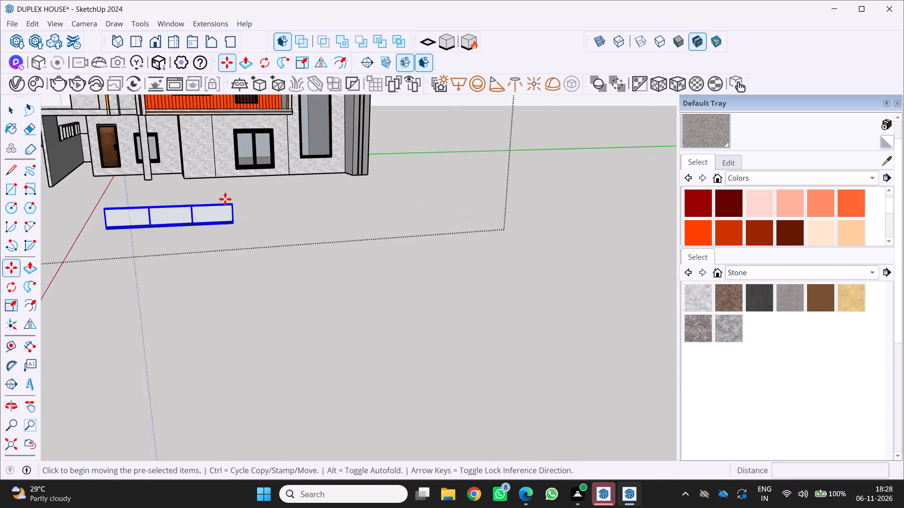
{"action": "scroll", "coordinate": [225, 199], "scroll_direction": "up", "scroll_amount": 20}
{"action": "scroll", "coordinate": [225, 199], "scroll_direction": "up", "scroll_amount": 4}
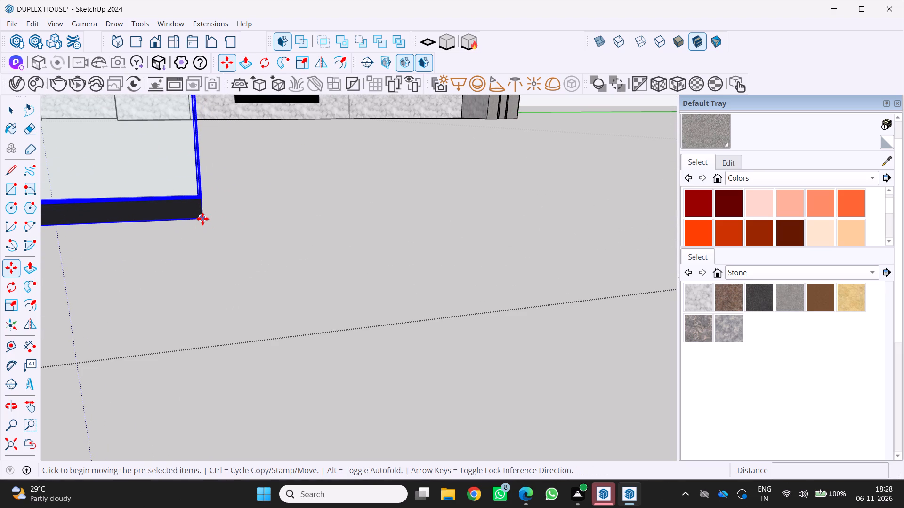
{"action": "left_click", "coordinate": [202, 219]}
{"action": "scroll", "coordinate": [218, 200], "scroll_direction": "down", "scroll_amount": 20}
{"action": "scroll", "coordinate": [218, 200], "scroll_direction": "down", "scroll_amount": 10}
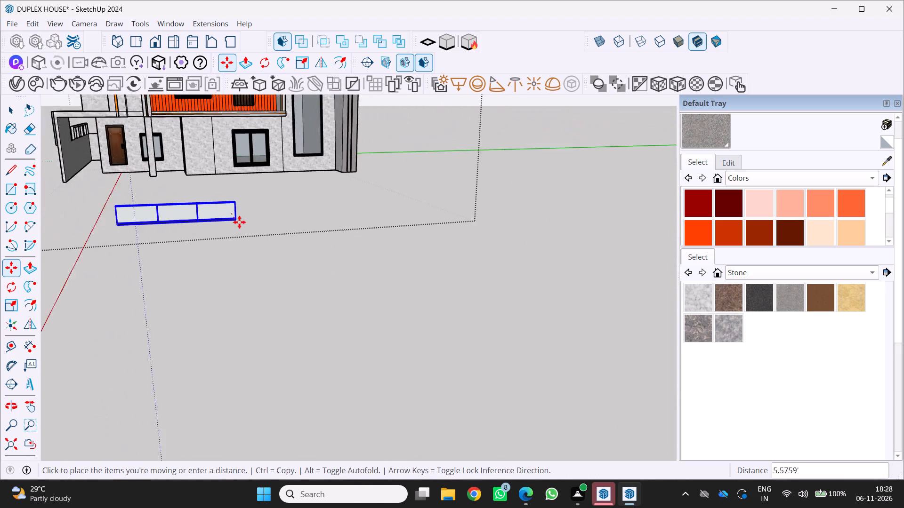
{"action": "scroll", "coordinate": [239, 222], "scroll_direction": "down", "scroll_amount": 2}
{"action": "scroll", "coordinate": [267, 114], "scroll_direction": "up", "scroll_amount": 20}
{"action": "scroll", "coordinate": [267, 114], "scroll_direction": "up", "scroll_amount": 3}
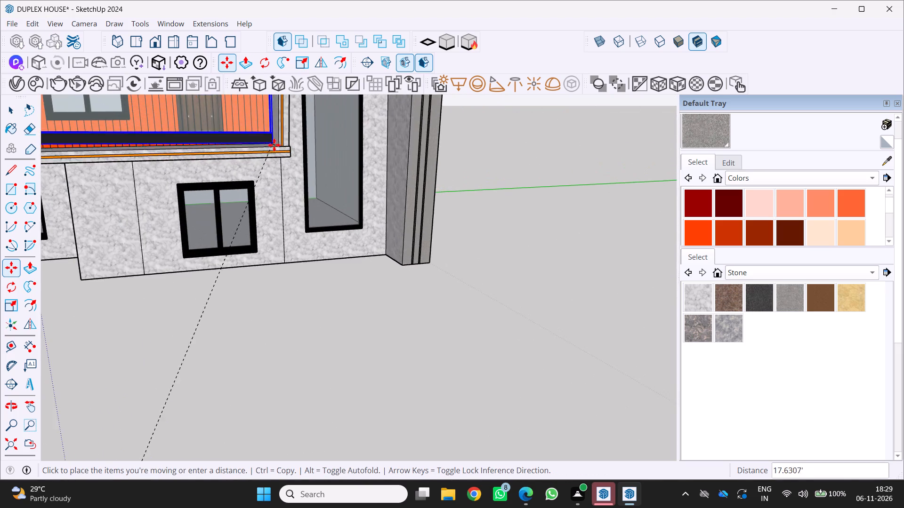
{"action": "scroll", "coordinate": [274, 145], "scroll_direction": "up", "scroll_amount": 20}
{"action": "scroll", "coordinate": [274, 145], "scroll_direction": "up", "scroll_amount": 5}
{"action": "middle_click", "coordinate": [274, 145]}
{"action": "middle_click", "coordinate": [276, 146]}
{"action": "middle_click_drag", "start_coordinate": [280, 149], "coordinate": [310, 175]}
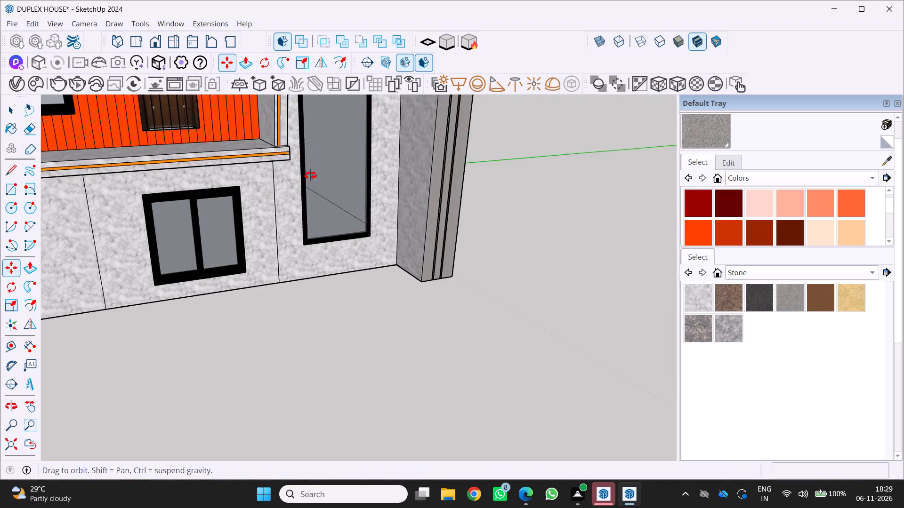
{"action": "middle_click_drag", "start_coordinate": [310, 175], "coordinate": [390, 200]}
{"action": "scroll", "coordinate": [231, 179], "scroll_direction": "down", "scroll_amount": 1}
{"action": "scroll", "coordinate": [235, 150], "scroll_direction": "up", "scroll_amount": 7}
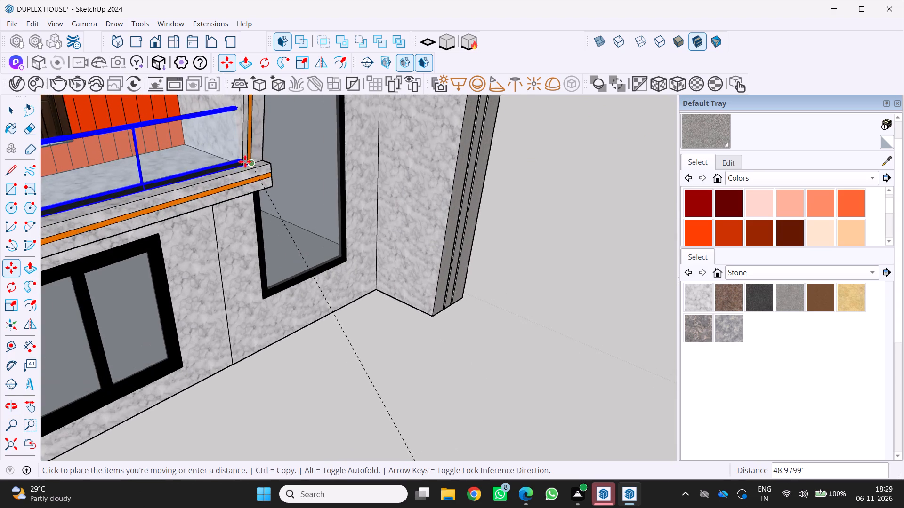
{"action": "scroll", "coordinate": [241, 161], "scroll_direction": "up", "scroll_amount": 7}
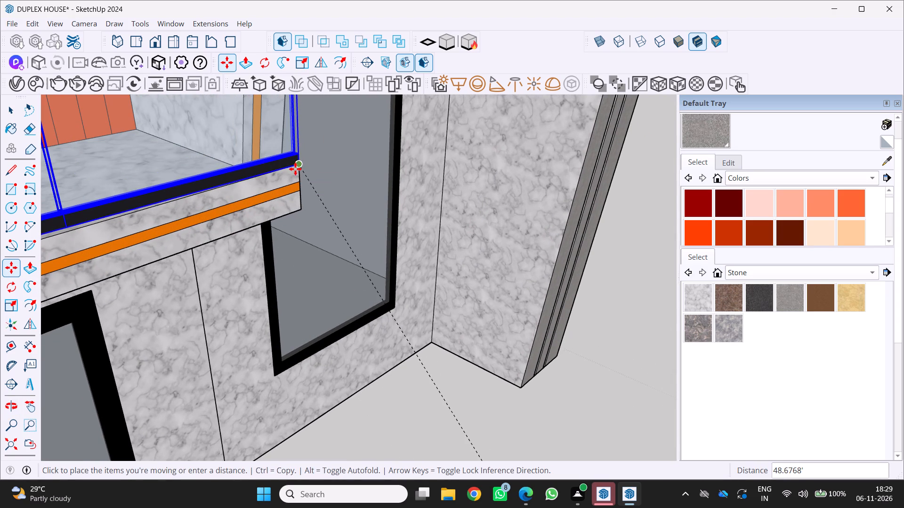
{"action": "left_click", "coordinate": [295, 169]}
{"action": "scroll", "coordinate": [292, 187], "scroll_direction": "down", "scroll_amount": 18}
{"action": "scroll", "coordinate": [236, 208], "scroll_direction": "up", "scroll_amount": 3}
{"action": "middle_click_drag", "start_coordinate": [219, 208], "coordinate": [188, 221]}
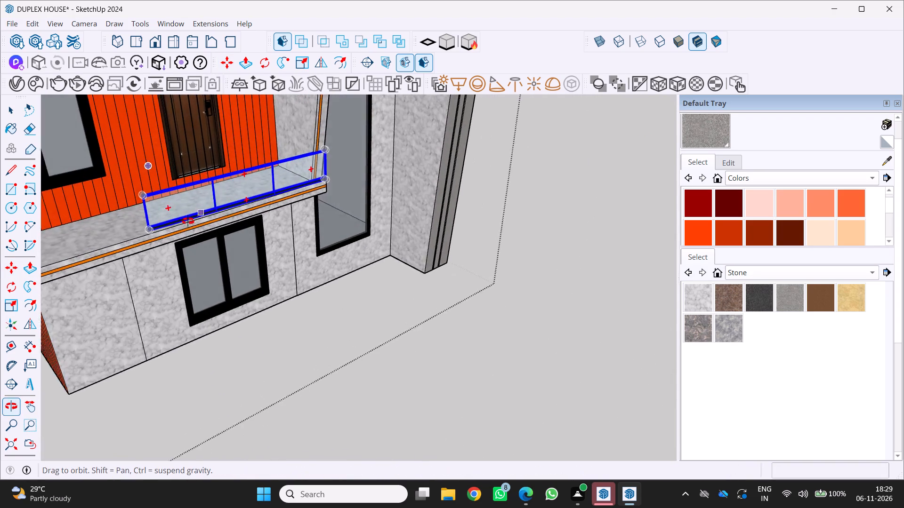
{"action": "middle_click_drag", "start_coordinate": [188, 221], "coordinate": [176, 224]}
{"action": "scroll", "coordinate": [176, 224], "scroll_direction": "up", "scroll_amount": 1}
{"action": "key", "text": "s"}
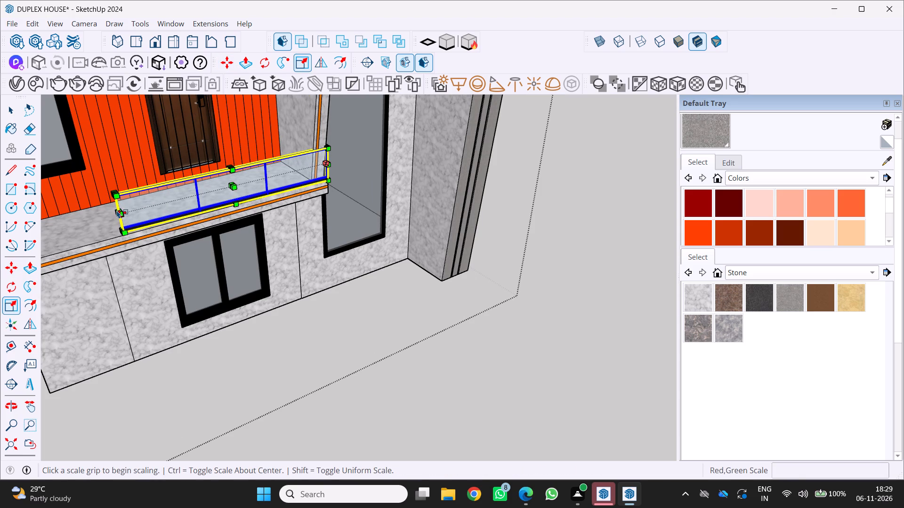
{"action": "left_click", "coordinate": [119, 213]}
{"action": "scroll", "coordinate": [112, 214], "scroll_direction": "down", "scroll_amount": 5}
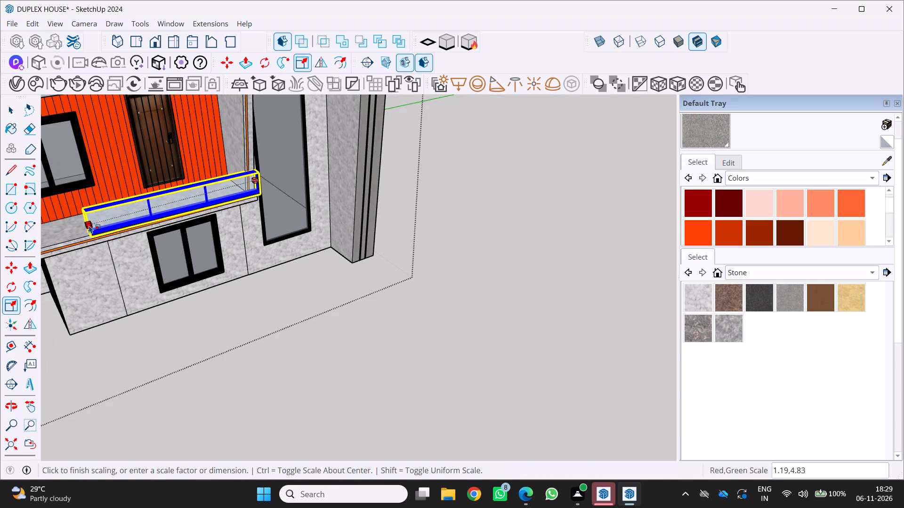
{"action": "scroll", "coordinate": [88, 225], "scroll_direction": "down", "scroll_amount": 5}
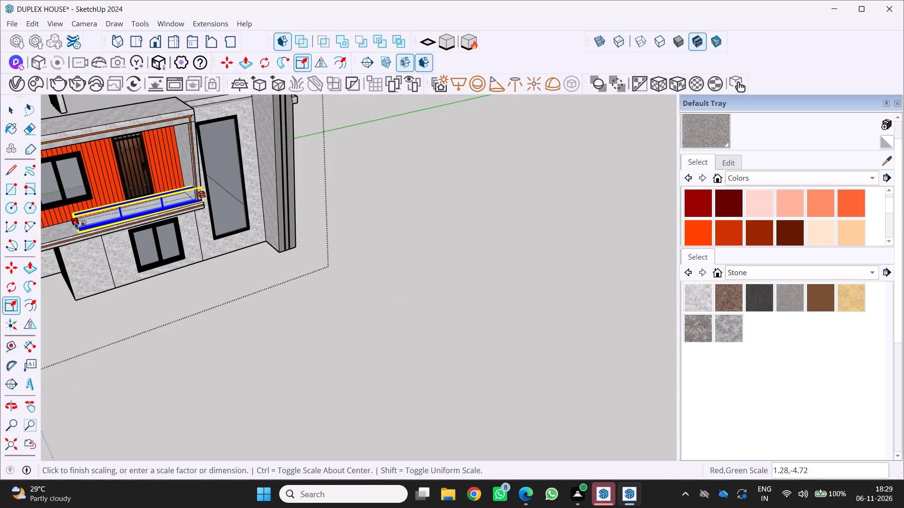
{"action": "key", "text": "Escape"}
Scale the glass railing lengthwise by 1.87 along the red axis so it reaches the balcony's opposite side wall.
{"action": "scroll", "coordinate": [85, 222], "scroll_direction": "up", "scroll_amount": 8}
{"action": "middle_click_drag", "start_coordinate": [102, 215], "coordinate": [169, 228]}
{"action": "scroll", "coordinate": [183, 253], "scroll_direction": "up", "scroll_amount": 3}
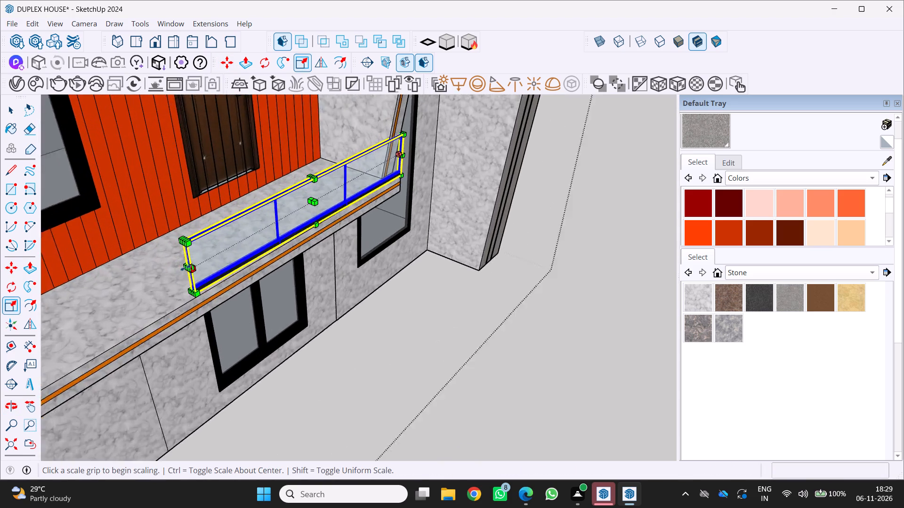
{"action": "scroll", "coordinate": [186, 268], "scroll_direction": "up", "scroll_amount": 17}
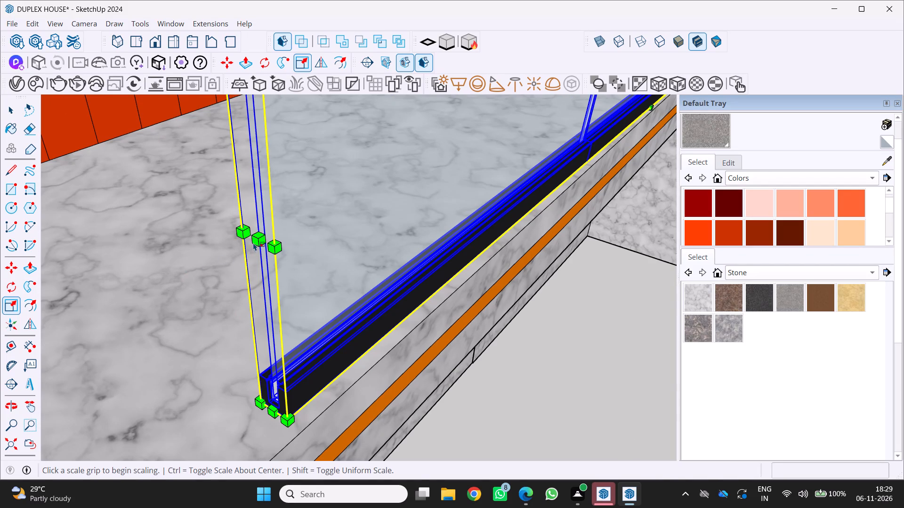
{"action": "left_click", "coordinate": [255, 239]}
{"action": "scroll", "coordinate": [197, 254], "scroll_direction": "down", "scroll_amount": 18}
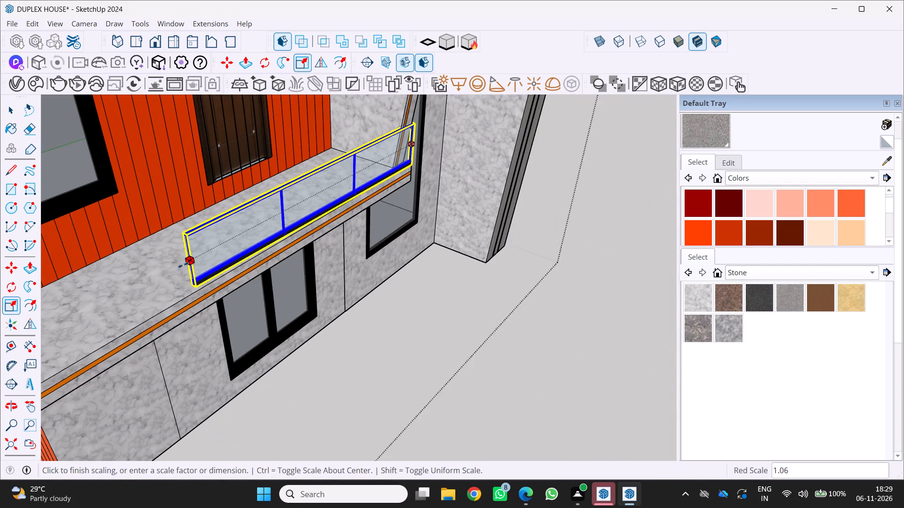
{"action": "scroll", "coordinate": [143, 285], "scroll_direction": "down", "scroll_amount": 10}
{"action": "middle_click_drag", "start_coordinate": [85, 302], "coordinate": [95, 304]}
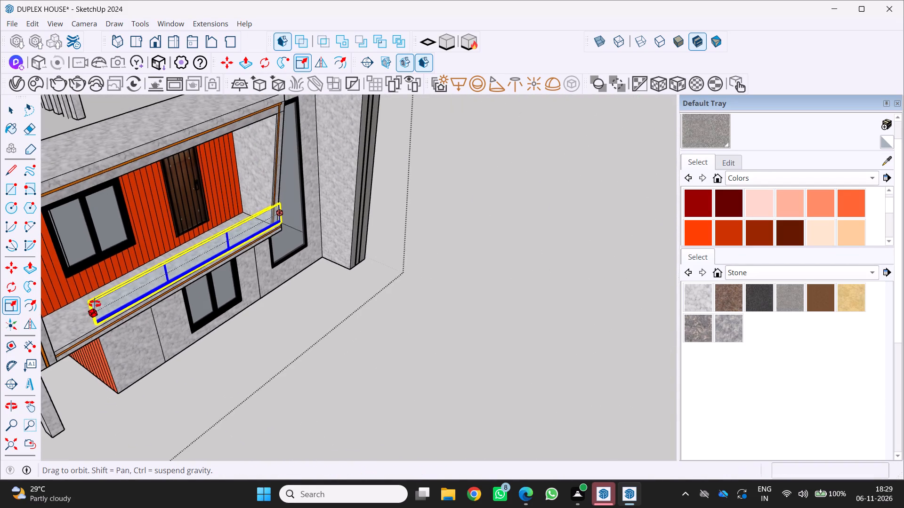
{"action": "middle_click_drag", "start_coordinate": [95, 304], "coordinate": [191, 236]}
{"action": "scroll", "coordinate": [184, 246], "scroll_direction": "up", "scroll_amount": 3}
{"action": "middle_click_drag", "start_coordinate": [191, 252], "coordinate": [174, 253]}
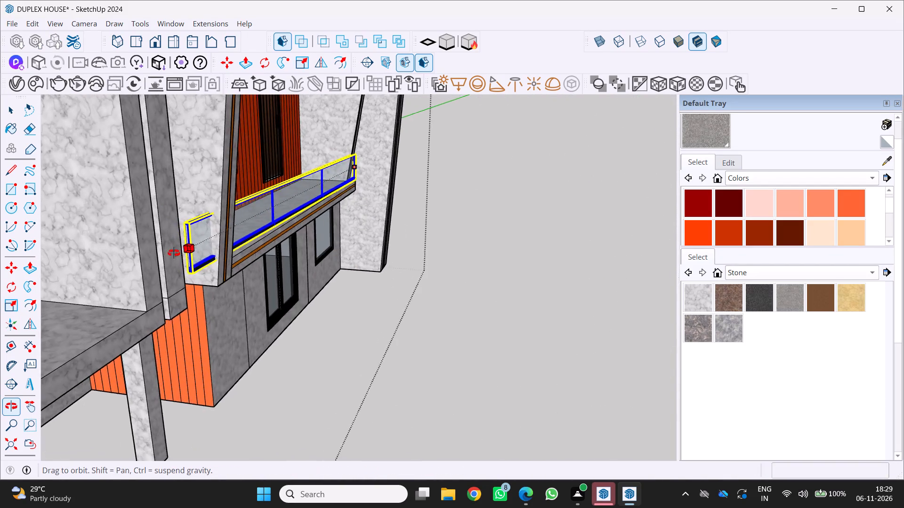
{"action": "middle_click_drag", "start_coordinate": [174, 253], "coordinate": [82, 257]}
{"action": "scroll", "coordinate": [233, 223], "scroll_direction": "up", "scroll_amount": 4}
{"action": "middle_click", "coordinate": [288, 214]}
{"action": "middle_click_drag", "start_coordinate": [284, 214], "coordinate": [161, 215]}
{"action": "scroll", "coordinate": [271, 193], "scroll_direction": "up", "scroll_amount": 4}
{"action": "middle_click_drag", "start_coordinate": [271, 195], "coordinate": [170, 214]}
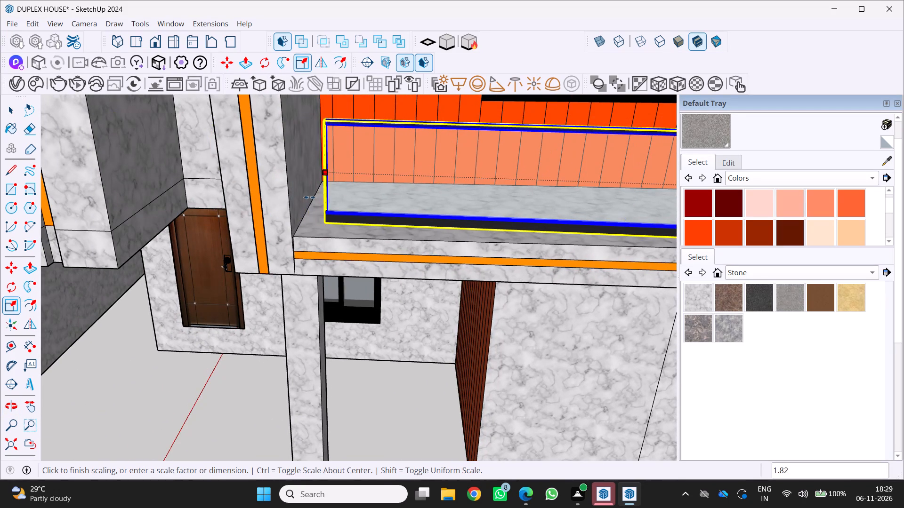
{"action": "left_click", "coordinate": [291, 198]}
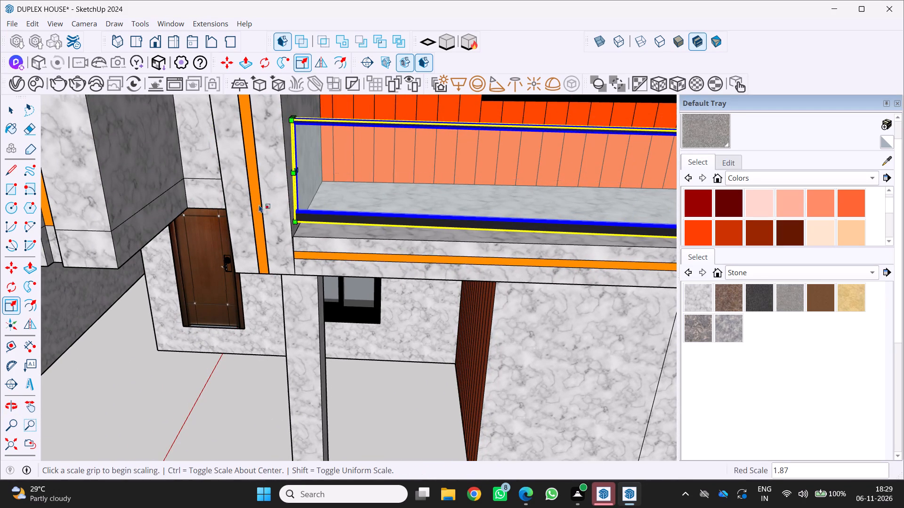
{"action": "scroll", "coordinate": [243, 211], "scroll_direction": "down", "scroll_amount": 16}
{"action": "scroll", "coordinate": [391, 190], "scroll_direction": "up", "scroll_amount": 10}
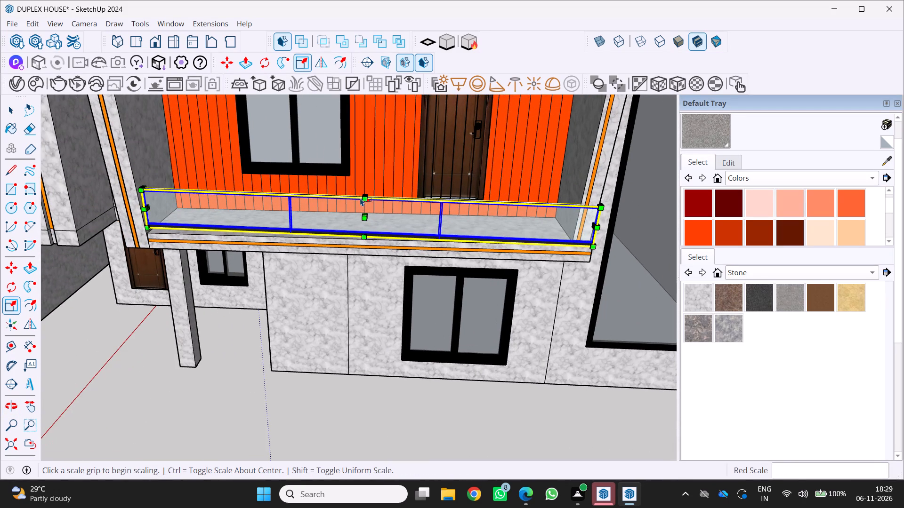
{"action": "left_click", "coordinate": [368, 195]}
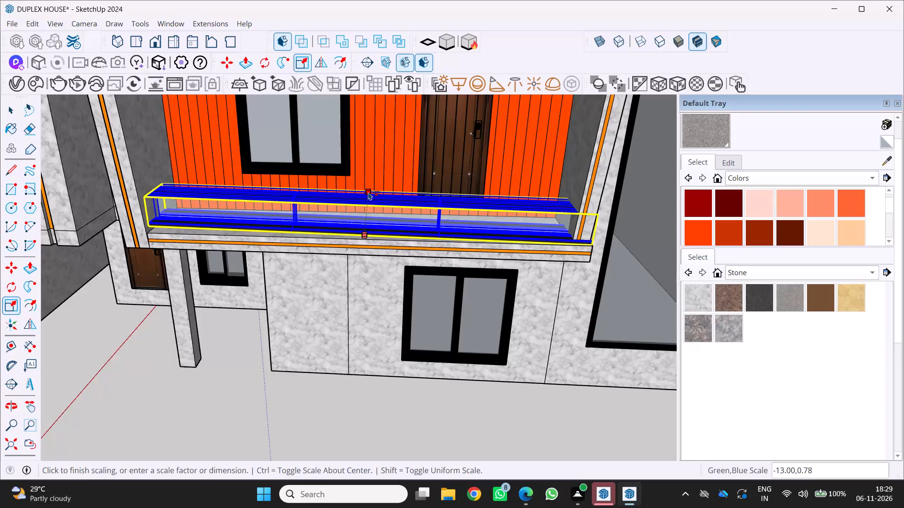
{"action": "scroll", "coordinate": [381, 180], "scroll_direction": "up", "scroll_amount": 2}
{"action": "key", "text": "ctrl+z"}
Scale the glass railing vertically from its top handrail to make it slightly taller, and deselect it.
{"action": "scroll", "coordinate": [358, 188], "scroll_direction": "up", "scroll_amount": 5}
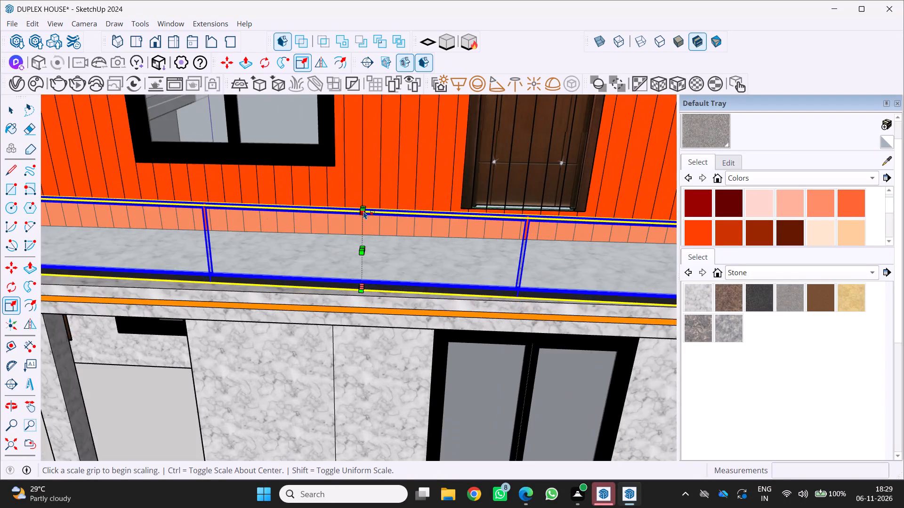
{"action": "scroll", "coordinate": [363, 211], "scroll_direction": "up", "scroll_amount": 12}
{"action": "middle_click_drag", "start_coordinate": [372, 214], "coordinate": [371, 229]}
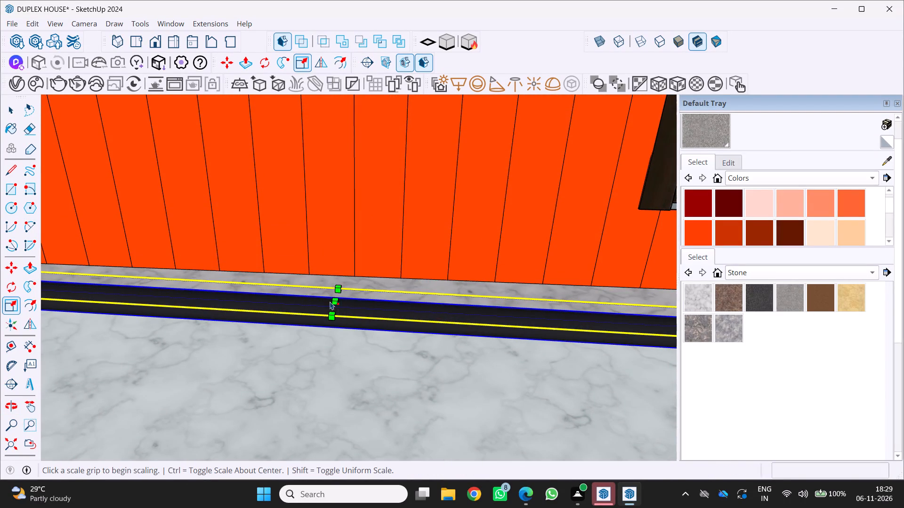
{"action": "left_click_drag", "start_coordinate": [339, 301], "coordinate": [349, 269]}
{"action": "scroll", "coordinate": [342, 267], "scroll_direction": "down", "scroll_amount": 3}
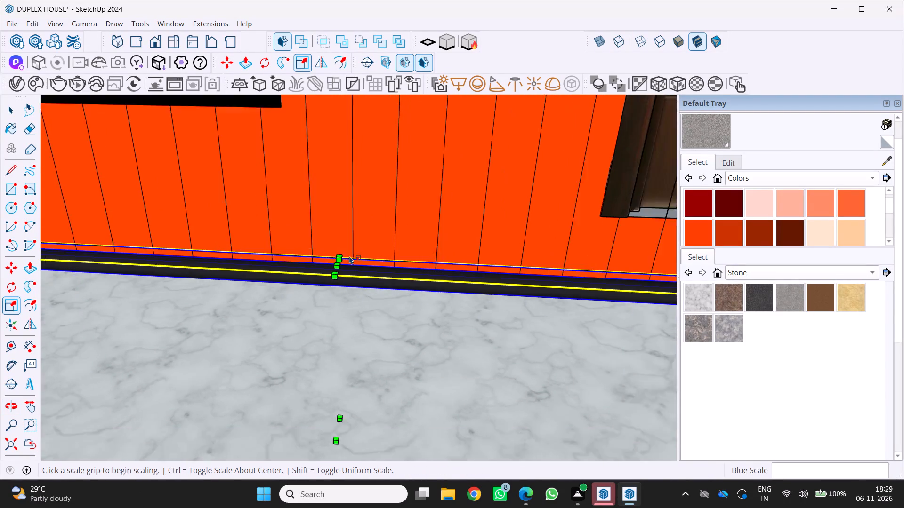
{"action": "scroll", "coordinate": [349, 256], "scroll_direction": "down", "scroll_amount": 17}
{"action": "scroll", "coordinate": [324, 232], "scroll_direction": "down", "scroll_amount": 4}
{"action": "scroll", "coordinate": [350, 201], "scroll_direction": "up", "scroll_amount": 1}
{"action": "scroll", "coordinate": [326, 257], "scroll_direction": "down", "scroll_amount": 6}
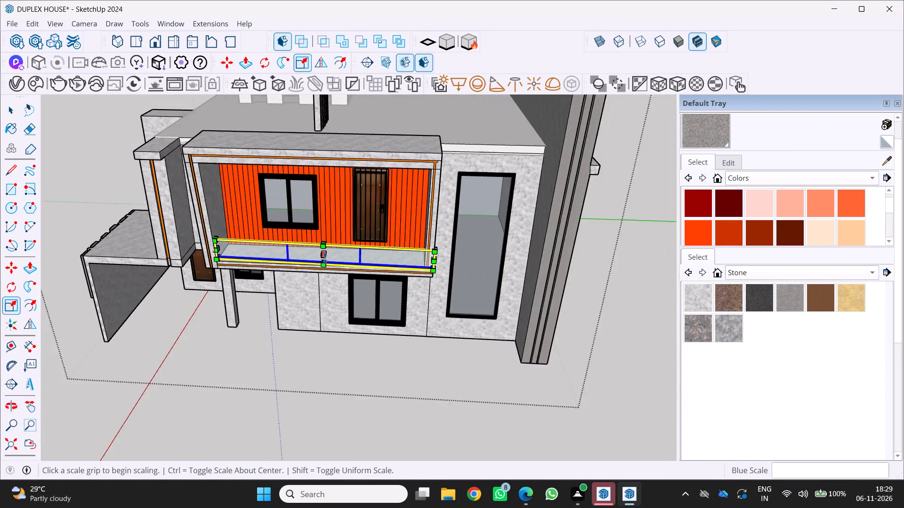
{"action": "middle_click_drag", "start_coordinate": [327, 244], "coordinate": [369, 139]}
{"action": "scroll", "coordinate": [377, 150], "scroll_direction": "up", "scroll_amount": 9}
{"action": "scroll", "coordinate": [278, 182], "scroll_direction": "down", "scroll_amount": 5}
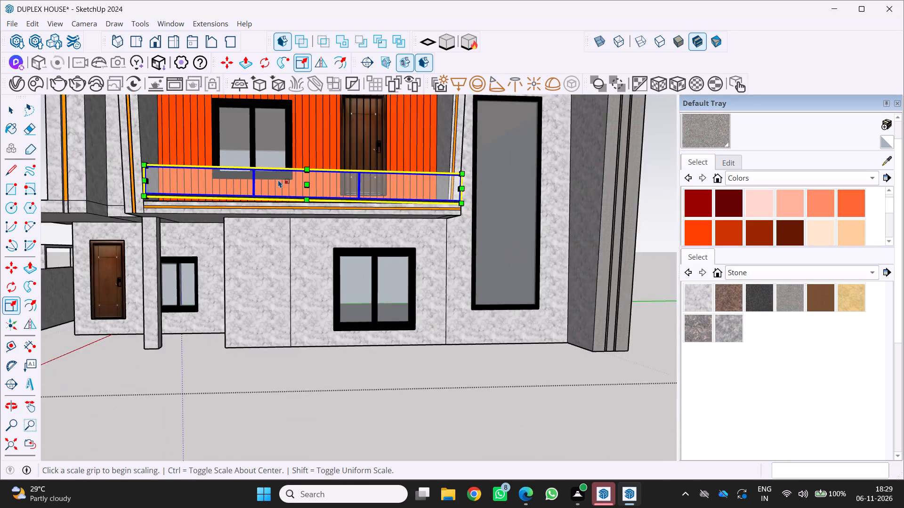
{"action": "scroll", "coordinate": [278, 180], "scroll_direction": "down", "scroll_amount": 6}
{"action": "left_click_drag", "start_coordinate": [896, 103], "coordinate": [888, 110]}
{"action": "key", "text": "space"}
{"action": "left_click", "coordinate": [310, 336]}
Examine the house's front facade with the glass railing spanning the first-floor balcony, near and from a distance.
{"action": "middle_click_drag", "start_coordinate": [338, 257], "coordinate": [347, 294]}
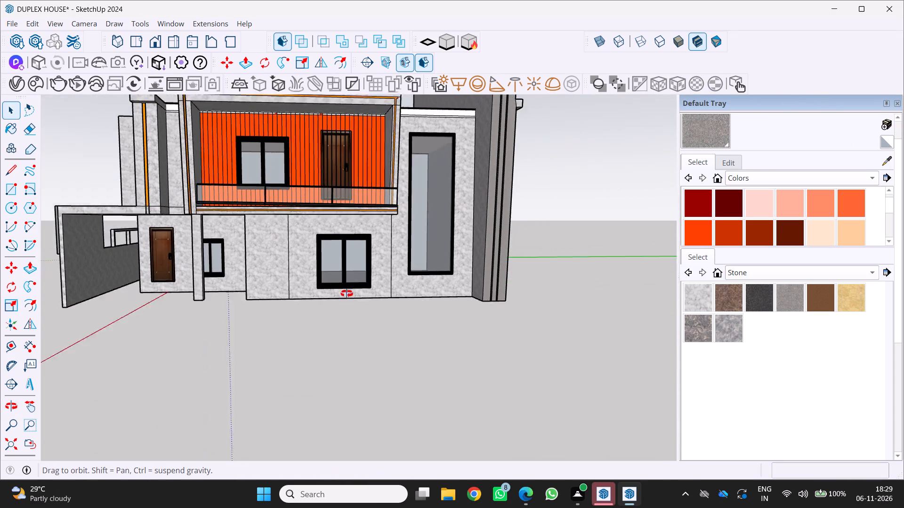
{"action": "middle_click_drag", "start_coordinate": [347, 294], "coordinate": [336, 314]}
{"action": "scroll", "coordinate": [338, 288], "scroll_direction": "down", "scroll_amount": 6}
{"action": "middle_click_drag", "start_coordinate": [339, 277], "coordinate": [335, 261]}
{"action": "scroll", "coordinate": [497, 276], "scroll_direction": "down", "scroll_amount": 4}
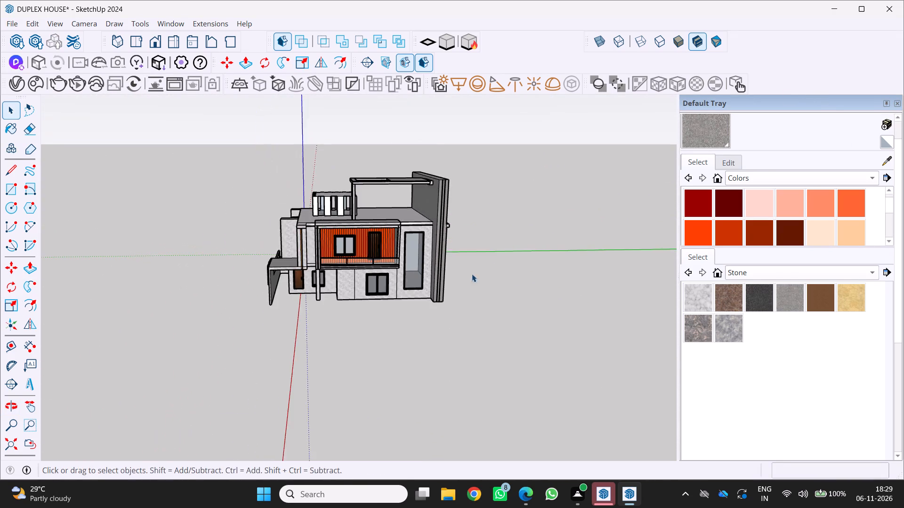
{"action": "middle_click_drag", "start_coordinate": [443, 269], "coordinate": [366, 274]}
{"action": "scroll", "coordinate": [366, 260], "scroll_direction": "up", "scroll_amount": 6}
{"action": "middle_click_drag", "start_coordinate": [370, 256], "coordinate": [460, 233]}
{"action": "scroll", "coordinate": [370, 256], "scroll_direction": "up", "scroll_amount": 1}
{"action": "middle_click", "coordinate": [460, 233]}
{"action": "scroll", "coordinate": [316, 282], "scroll_direction": "up", "scroll_amount": 3}
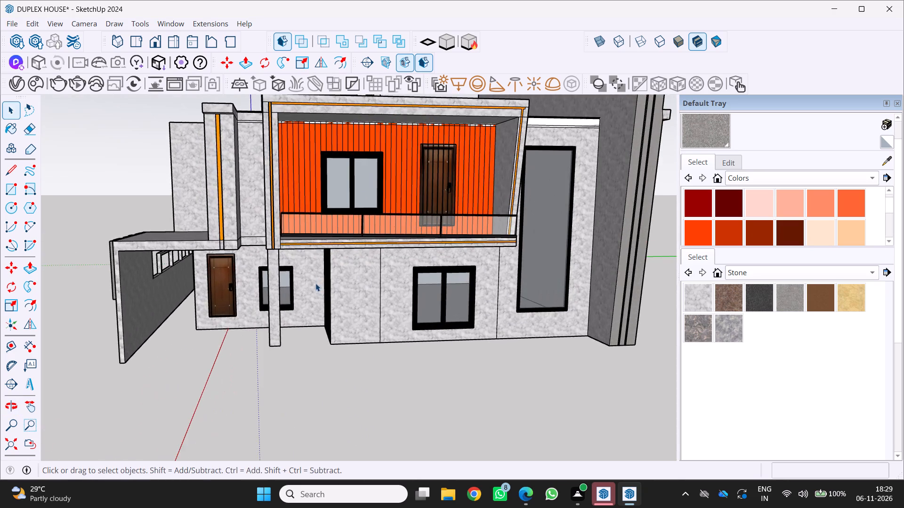
{"action": "middle_click_drag", "start_coordinate": [315, 275], "coordinate": [374, 280]}
{"action": "middle_click", "coordinate": [374, 280]}
{"action": "middle_click", "coordinate": [374, 280]}
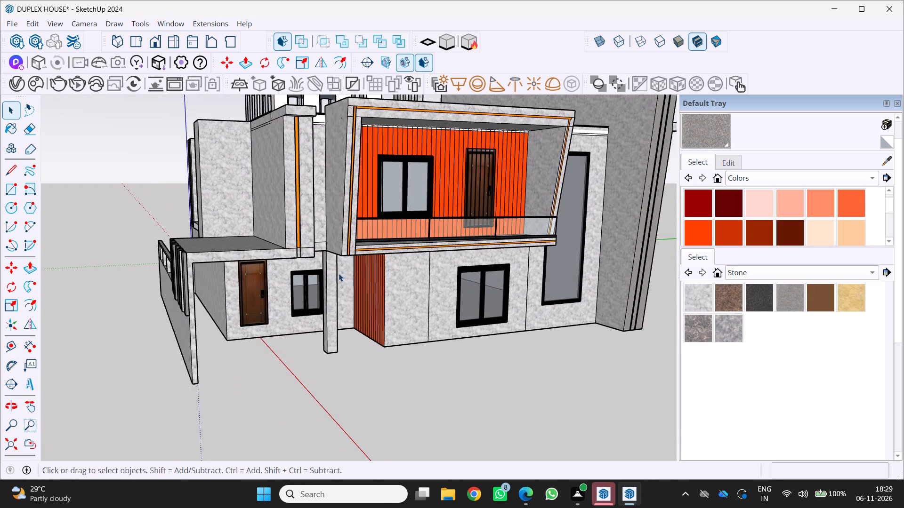
{"action": "middle_click_drag", "start_coordinate": [333, 272], "coordinate": [316, 270]}
{"action": "scroll", "coordinate": [314, 268], "scroll_direction": "down", "scroll_amount": 5}
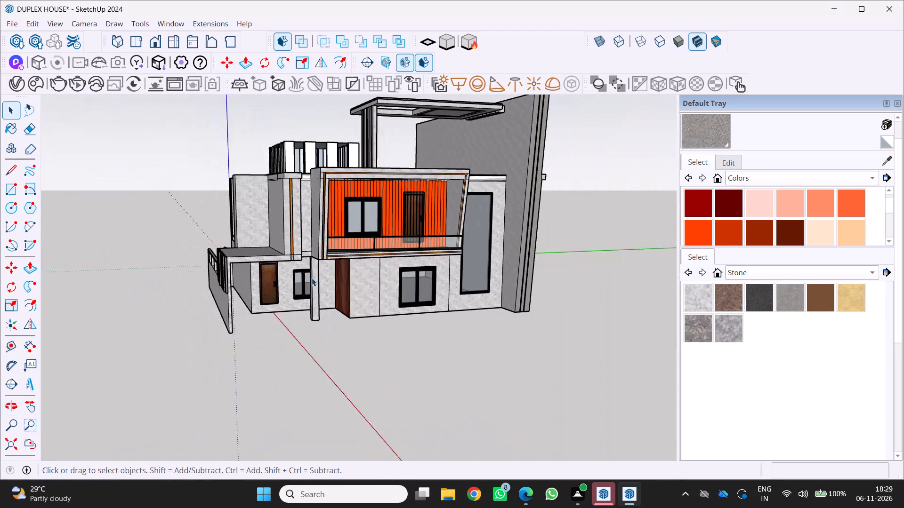
{"action": "middle_click_drag", "start_coordinate": [310, 278], "coordinate": [309, 289]}
{"action": "middle_click_drag", "start_coordinate": [308, 290], "coordinate": [303, 298]}
{"action": "scroll", "coordinate": [306, 294], "scroll_direction": "down", "scroll_amount": 1}
{"action": "scroll", "coordinate": [545, 233], "scroll_direction": "down", "scroll_amount": 3}
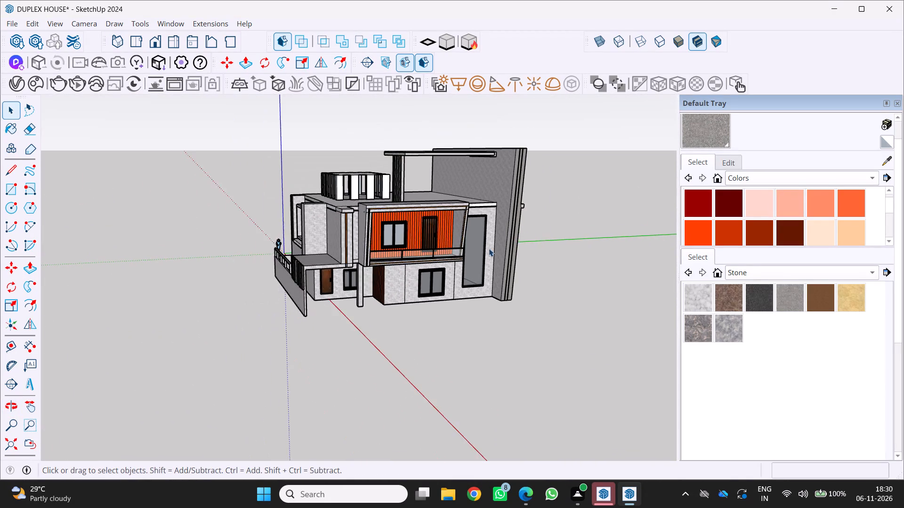
{"action": "middle_click_drag", "start_coordinate": [465, 250], "coordinate": [451, 251]}
{"action": "middle_click_drag", "start_coordinate": [447, 251], "coordinate": [399, 248]}
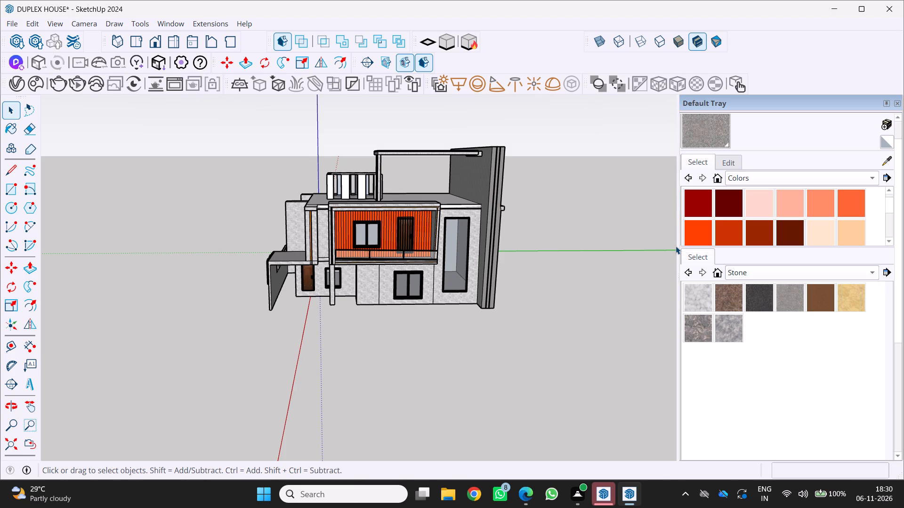
{"action": "scroll", "coordinate": [615, 241], "scroll_direction": "down", "scroll_amount": 2}
{"action": "middle_click_drag", "start_coordinate": [522, 272], "coordinate": [505, 227]}
{"action": "scroll", "coordinate": [497, 240], "scroll_direction": "up", "scroll_amount": 4}
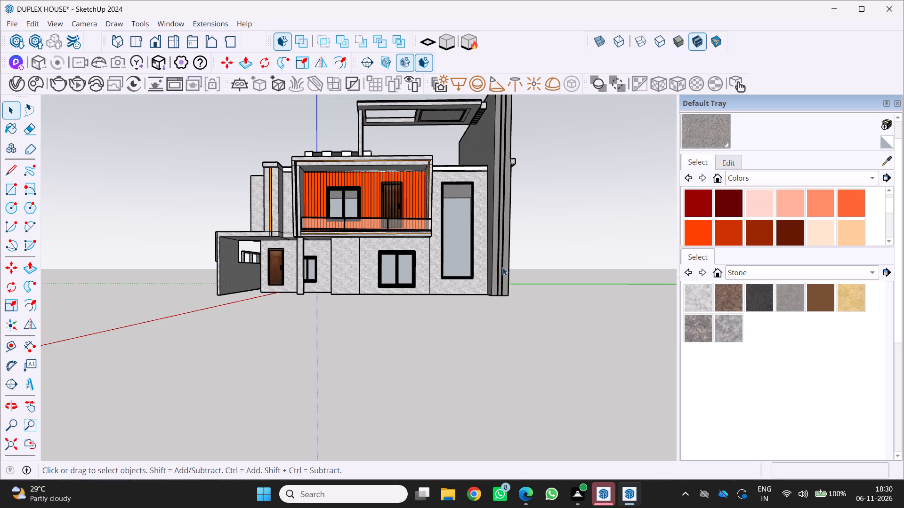
Examine the house's side elevation with the framed window, boundary wall and roof pergola.
{"action": "middle_click_drag", "start_coordinate": [497, 271], "coordinate": [599, 316]}
{"action": "scroll", "coordinate": [599, 316], "scroll_direction": "down", "scroll_amount": 4}
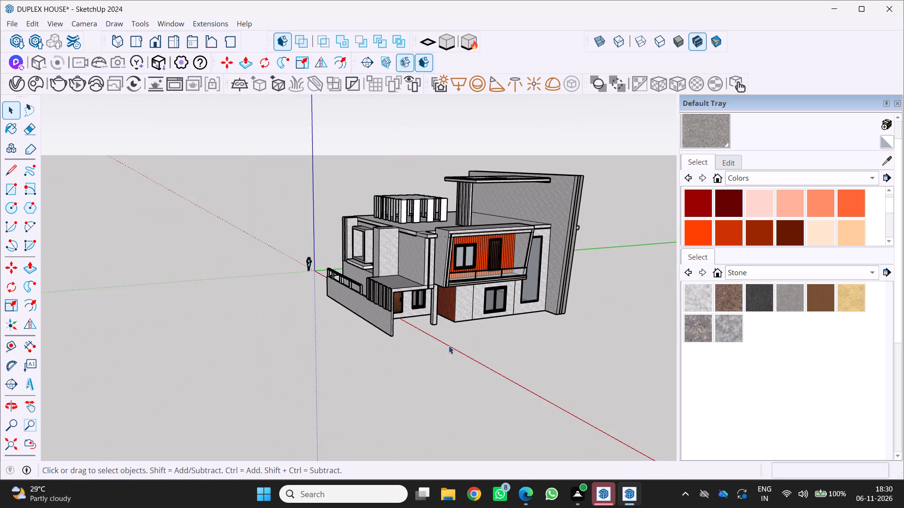
{"action": "scroll", "coordinate": [447, 347], "scroll_direction": "up", "scroll_amount": 4}
{"action": "middle_click_drag", "start_coordinate": [454, 343], "coordinate": [658, 356]}
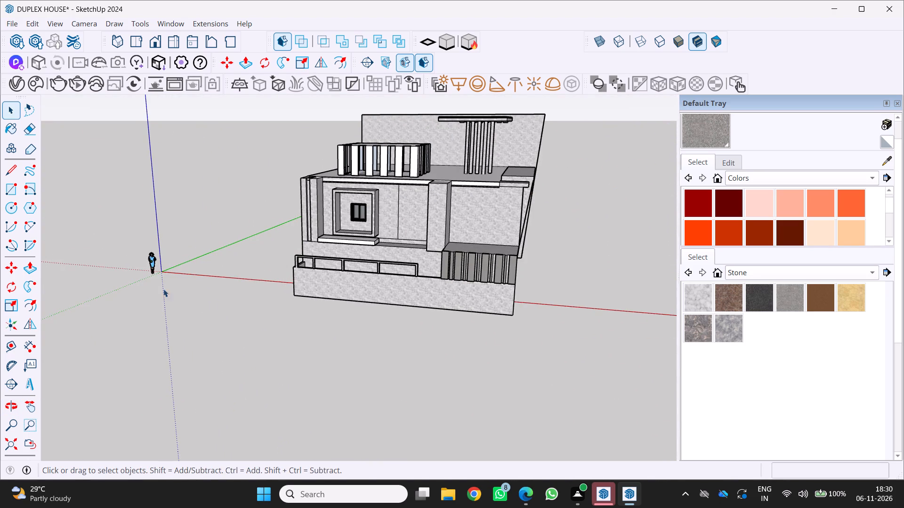
{"action": "scroll", "coordinate": [165, 289], "scroll_direction": "down", "scroll_amount": 2}
{"action": "middle_click_drag", "start_coordinate": [246, 309], "coordinate": [289, 319]}
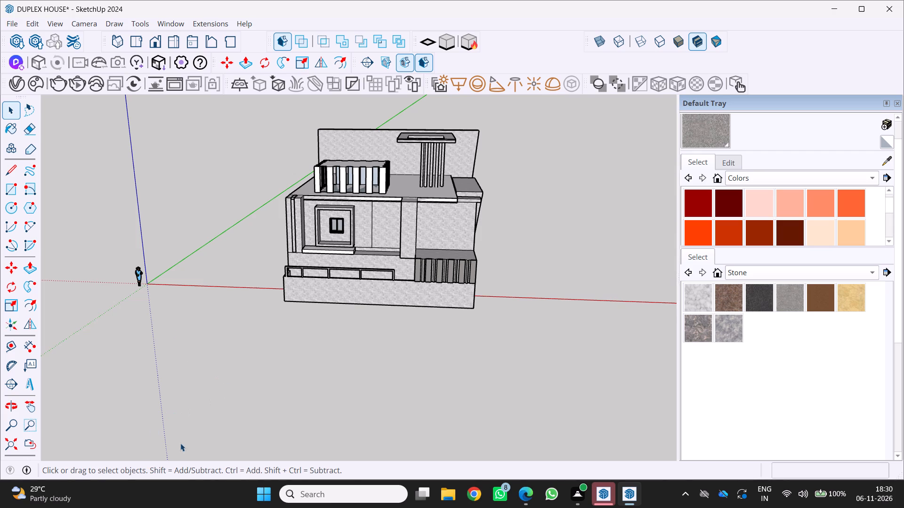
{"action": "scroll", "coordinate": [175, 445], "scroll_direction": "down", "scroll_amount": 1}
{"action": "middle_click_drag", "start_coordinate": [174, 445], "coordinate": [122, 460]}
{"action": "scroll", "coordinate": [169, 447], "scroll_direction": "up", "scroll_amount": 3}
{"action": "middle_click_drag", "start_coordinate": [178, 443], "coordinate": [18, 473]}
{"action": "scroll", "coordinate": [20, 463], "scroll_direction": "down", "scroll_amount": 4}
{"action": "scroll", "coordinate": [271, 381], "scroll_direction": "up", "scroll_amount": 1}
{"action": "middle_click_drag", "start_coordinate": [271, 381], "coordinate": [164, 377]}
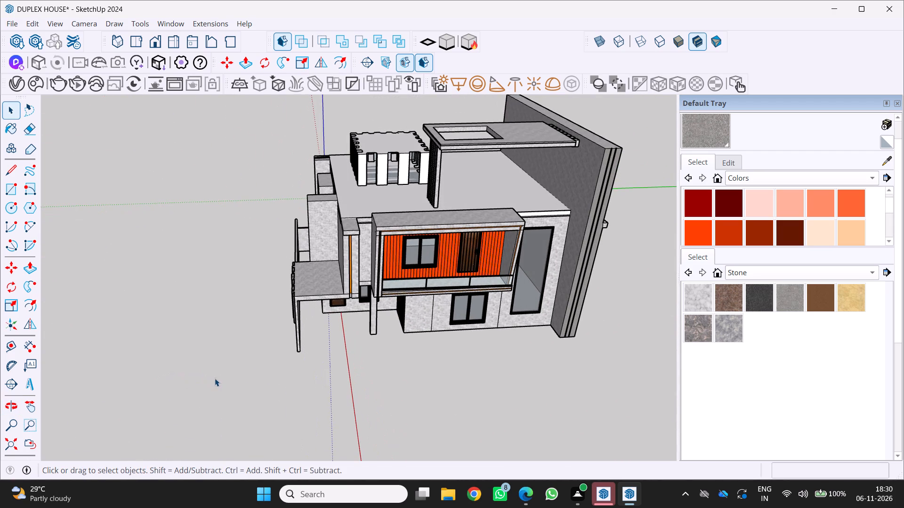
Inspect the balcony railing's fit against the slab edge and side walls, along with the surrounding front facade.
{"action": "scroll", "coordinate": [258, 349], "scroll_direction": "up", "scroll_amount": 4}
{"action": "middle_click_drag", "start_coordinate": [295, 318], "coordinate": [206, 316]}
{"action": "scroll", "coordinate": [291, 318], "scroll_direction": "up", "scroll_amount": 1}
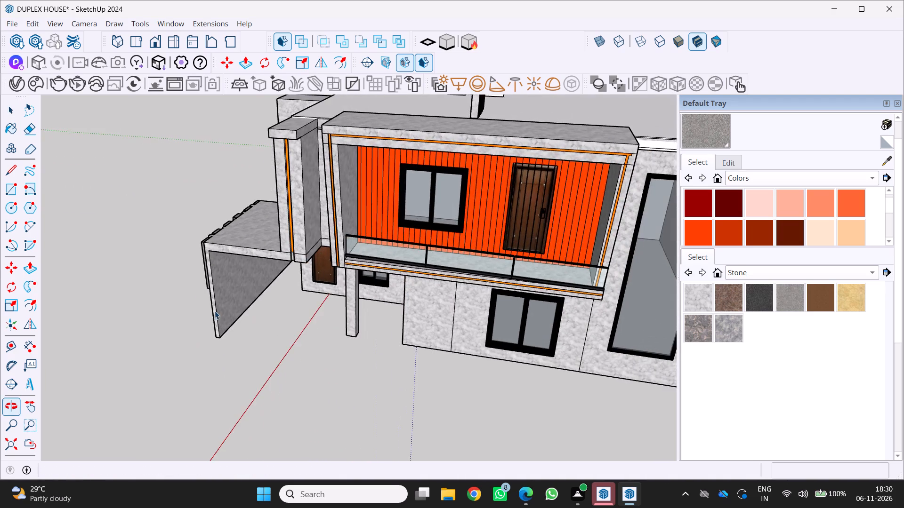
{"action": "scroll", "coordinate": [351, 274], "scroll_direction": "up", "scroll_amount": 7}
{"action": "scroll", "coordinate": [346, 227], "scroll_direction": "down", "scroll_amount": 12}
{"action": "scroll", "coordinate": [333, 198], "scroll_direction": "up", "scroll_amount": 1}
{"action": "middle_click_drag", "start_coordinate": [333, 198], "coordinate": [335, 236]}
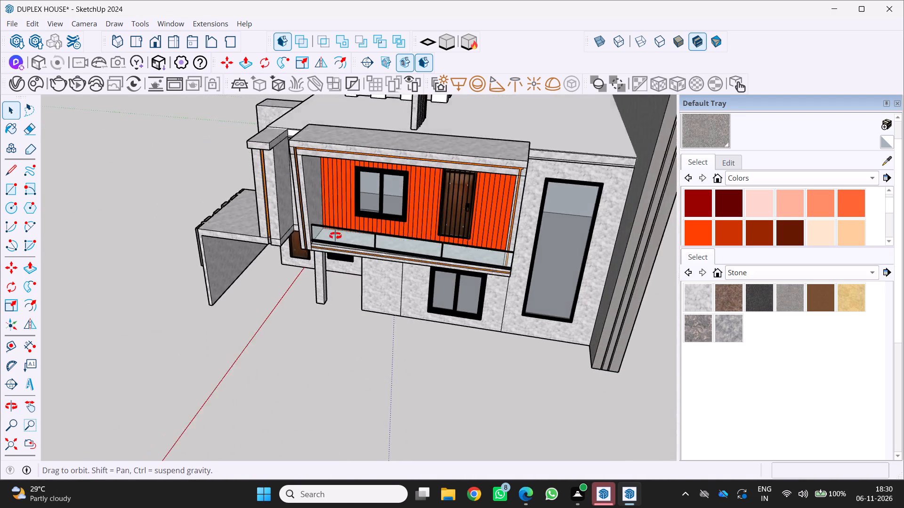
{"action": "middle_click_drag", "start_coordinate": [335, 236], "coordinate": [335, 249]}
{"action": "scroll", "coordinate": [366, 284], "scroll_direction": "up", "scroll_amount": 8}
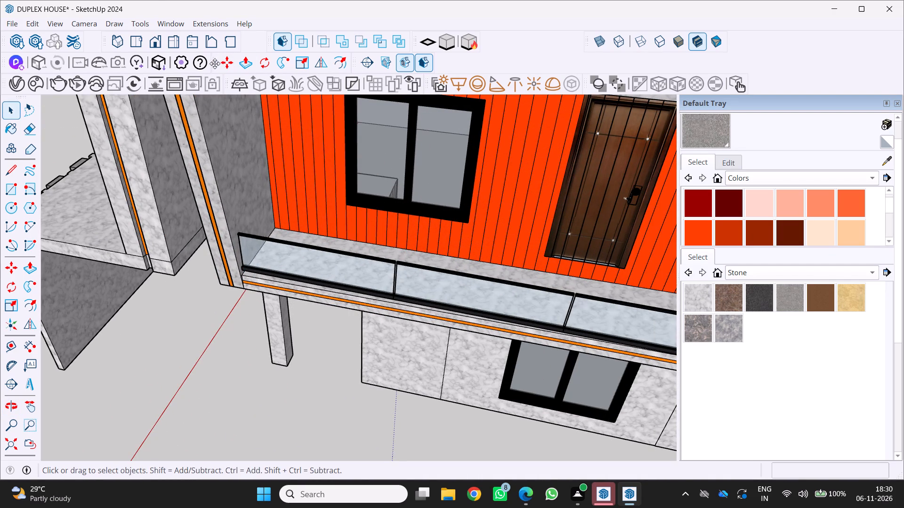
{"action": "scroll", "coordinate": [220, 202], "scroll_direction": "up", "scroll_amount": 1}
{"action": "middle_click_drag", "start_coordinate": [225, 204], "coordinate": [229, 206]}
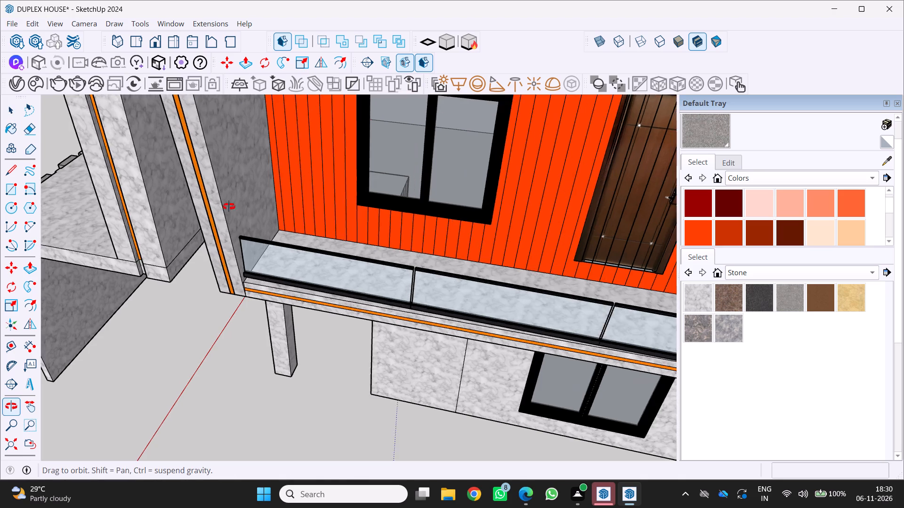
{"action": "middle_click_drag", "start_coordinate": [229, 206], "coordinate": [409, 143]}
{"action": "scroll", "coordinate": [399, 143], "scroll_direction": "down", "scroll_amount": 18}
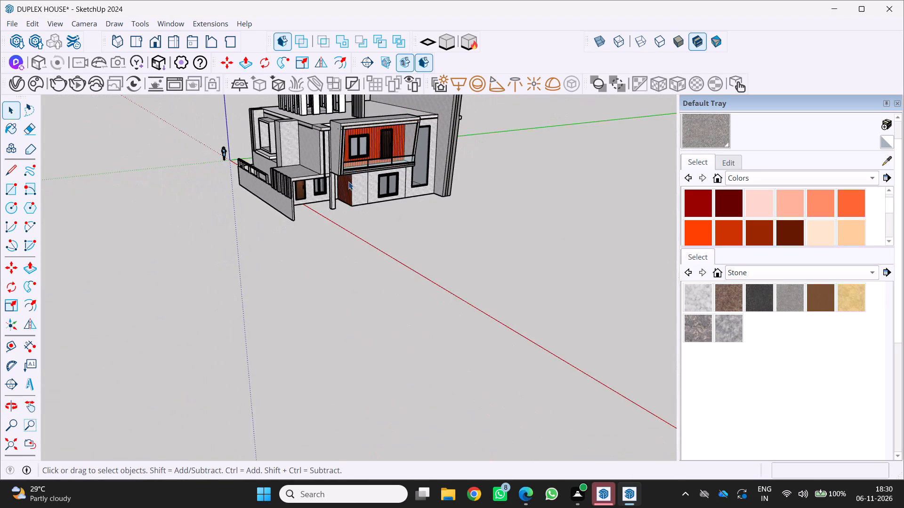
{"action": "middle_click_drag", "start_coordinate": [343, 198], "coordinate": [252, 171]}
{"action": "scroll", "coordinate": [253, 171], "scroll_direction": "up", "scroll_amount": 11}
{"action": "middle_click_drag", "start_coordinate": [278, 166], "coordinate": [258, 171]}
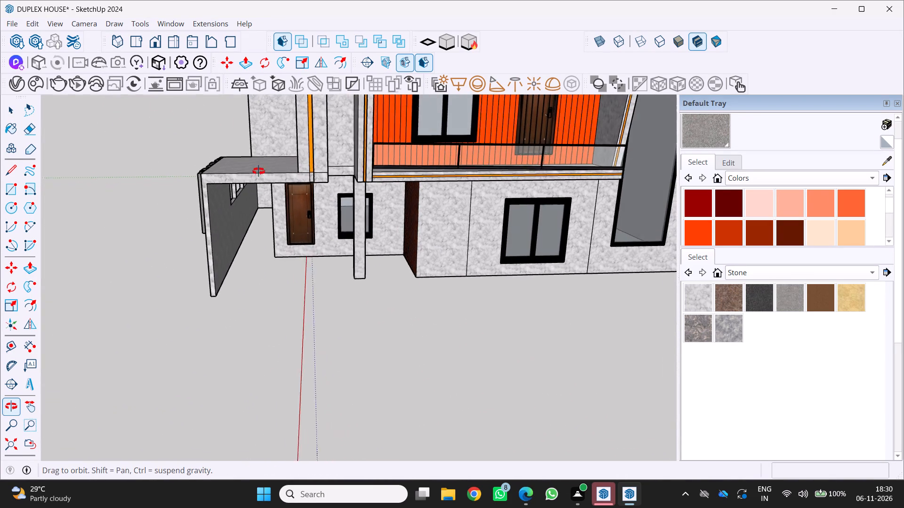
{"action": "middle_click_drag", "start_coordinate": [258, 171], "coordinate": [248, 171]}
{"action": "scroll", "coordinate": [256, 157], "scroll_direction": "down", "scroll_amount": 6}
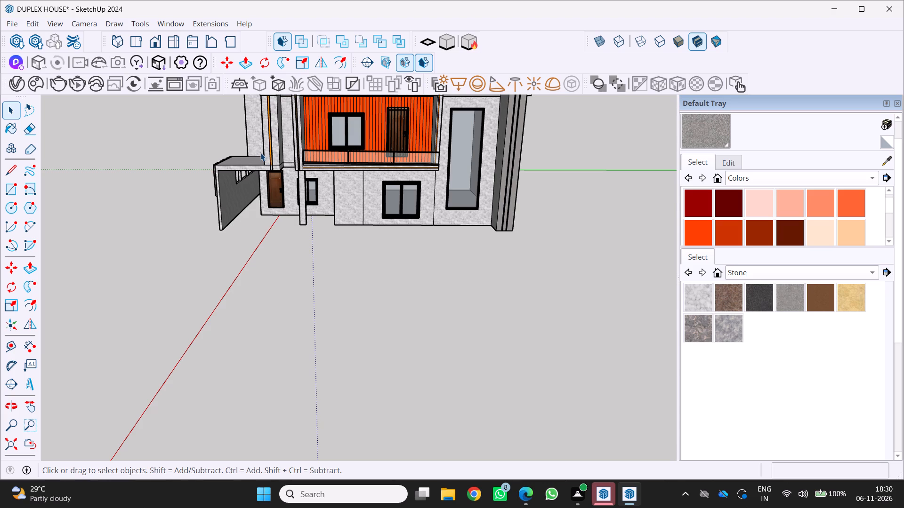
{"action": "scroll", "coordinate": [260, 153], "scroll_direction": "down", "scroll_amount": 3}
{"action": "middle_click_drag", "start_coordinate": [259, 160], "coordinate": [267, 241]}
{"action": "middle_click_drag", "start_coordinate": [268, 243], "coordinate": [274, 252]}
{"action": "scroll", "coordinate": [272, 251], "scroll_direction": "down", "scroll_amount": 3}
{"action": "scroll", "coordinate": [277, 211], "scroll_direction": "up", "scroll_amount": 3}
{"action": "middle_click_drag", "start_coordinate": [274, 207], "coordinate": [260, 158]}
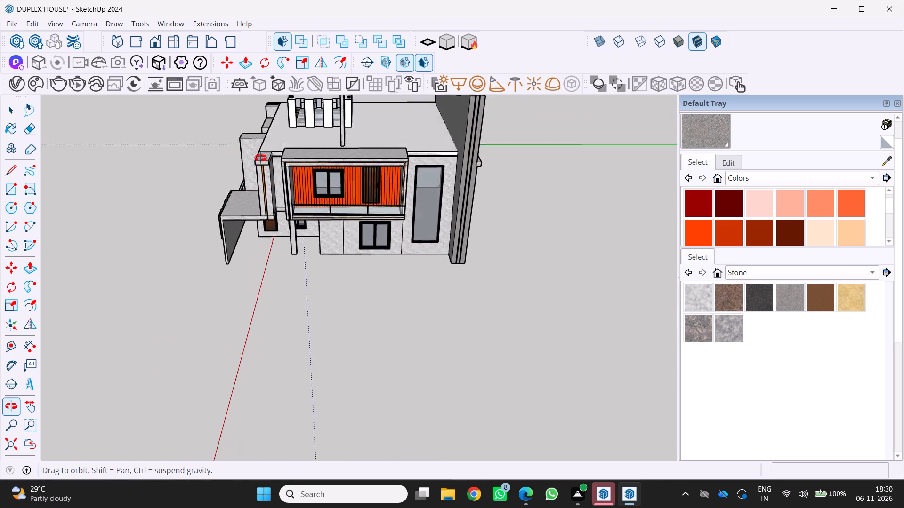
{"action": "middle_click_drag", "start_coordinate": [260, 158], "coordinate": [261, 132]}
{"action": "scroll", "coordinate": [370, 168], "scroll_direction": "up", "scroll_amount": 14}
{"action": "middle_click_drag", "start_coordinate": [276, 191], "coordinate": [347, 206]}
{"action": "scroll", "coordinate": [344, 197], "scroll_direction": "down", "scroll_amount": 7}
{"action": "middle_click_drag", "start_coordinate": [320, 204], "coordinate": [190, 246]}
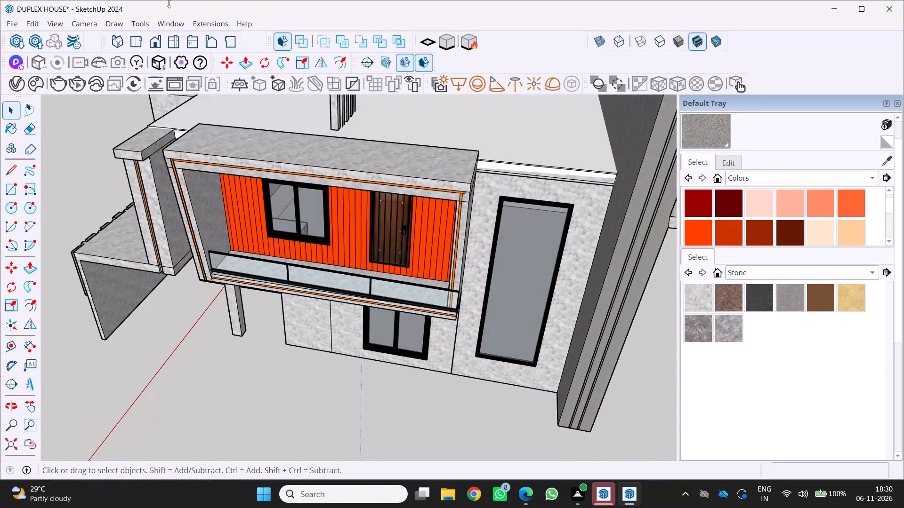
Search the 3D Warehouse for PLANT models in place of the previous glass rail search.
{"action": "left_click", "coordinate": [173, 24]}
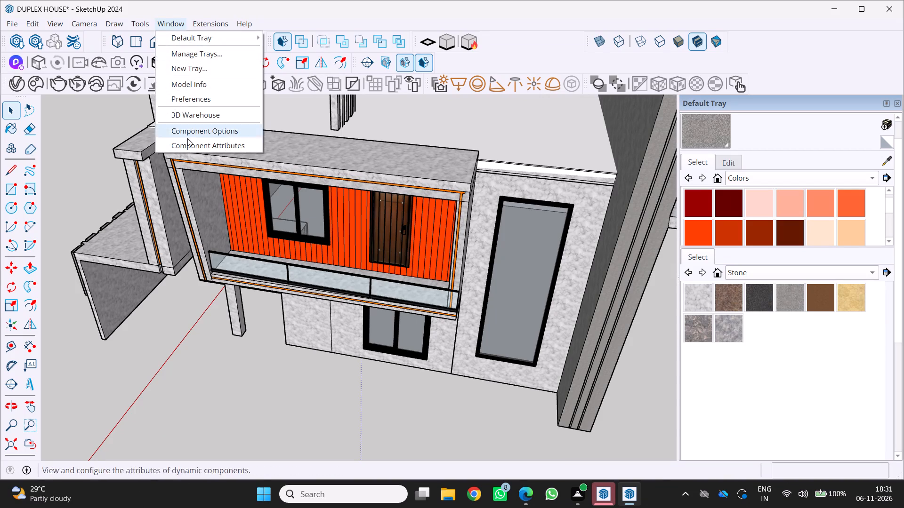
{"action": "left_click", "coordinate": [191, 117]}
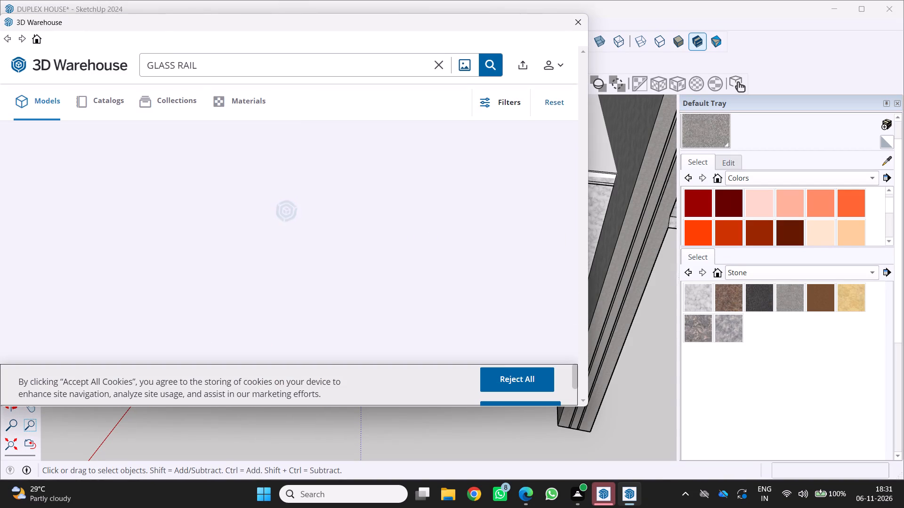
{"action": "left_click", "coordinate": [207, 71]}
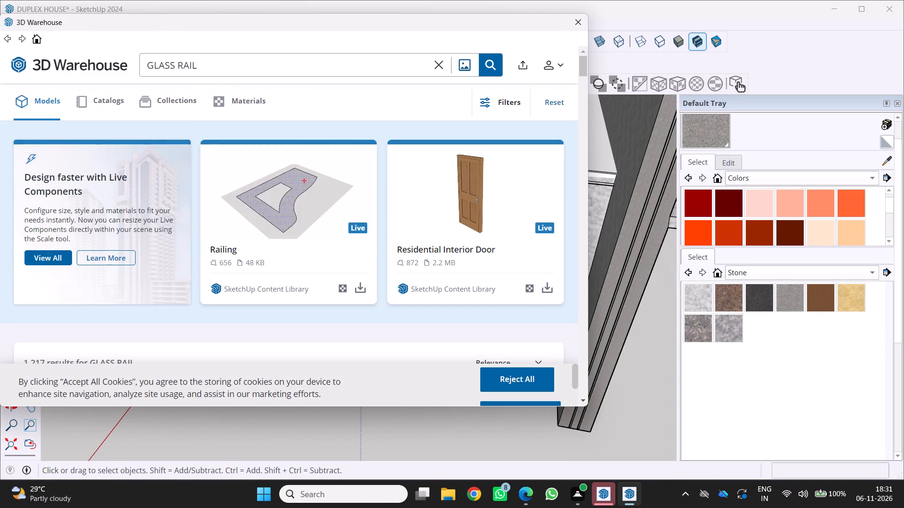
{"action": "key", "text": "BackSpace"}
{"action": "key", "text": "BackSpace"}
{"action": "key", "text": "BackSpace"}
{"action": "key", "text": "BackSpace"}
{"action": "key", "text": "BackSpace"}
{"action": "key", "text": "BackSpace"}
{"action": "key", "text": "BackSpace"}
{"action": "key", "text": "BackSpace"}
{"action": "key", "text": "BackSpace"}
{"action": "key", "text": "BackSpace"}
{"action": "key", "text": "BackSpace"}
{"action": "key", "text": "BackSpace"}
{"action": "key", "text": "BackSpace"}
{"action": "key", "text": "BackSpace"}
{"action": "key", "text": "BackSpace"}
{"action": "key", "text": "BackSpace"}
{"action": "key", "text": "BackSpace"}
{"action": "key", "text": "BackSpace"}
{"action": "key", "text": "BackSpace"}
{"action": "key", "text": "BackSpace"}
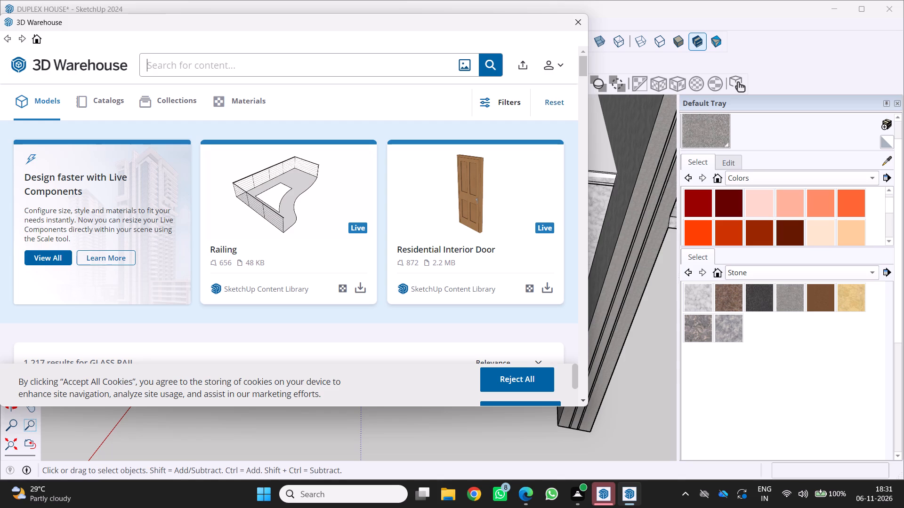
{"action": "key", "text": "bracketleft"}
{"action": "key", "text": "BackSpace"}
{"action": "type", "text": "PL"}
{"action": "key", "text": "a"}
{"action": "type", "text": "NT"}
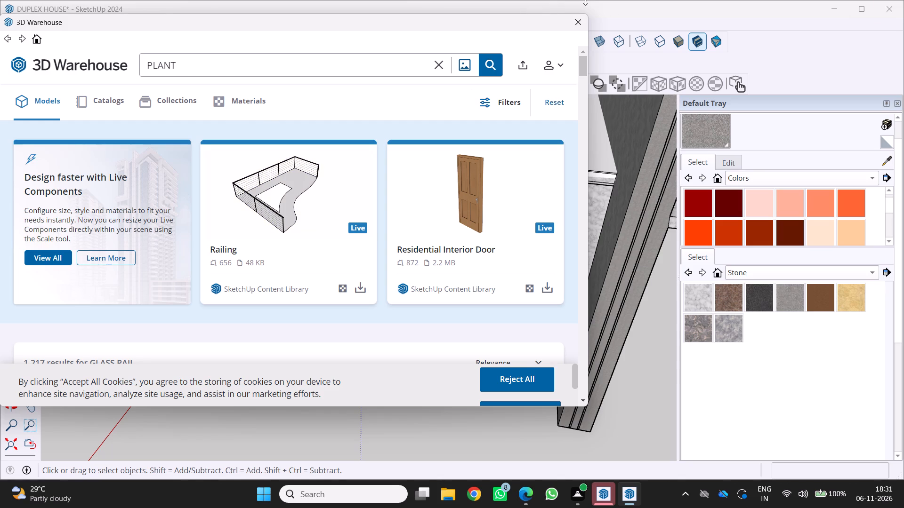
{"action": "left_click", "coordinate": [489, 66]}
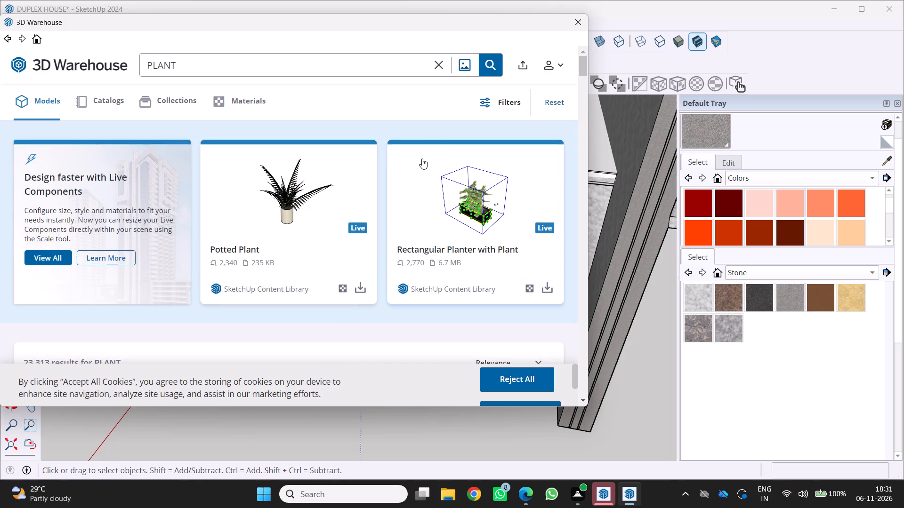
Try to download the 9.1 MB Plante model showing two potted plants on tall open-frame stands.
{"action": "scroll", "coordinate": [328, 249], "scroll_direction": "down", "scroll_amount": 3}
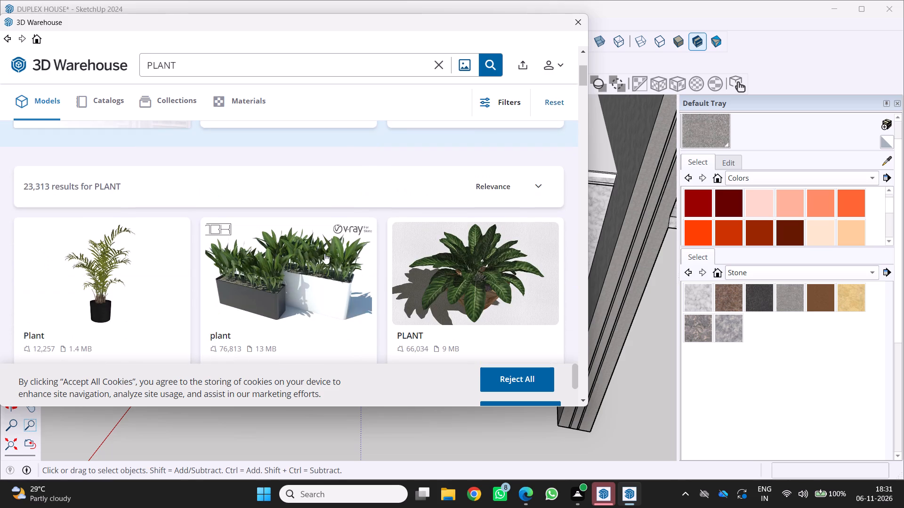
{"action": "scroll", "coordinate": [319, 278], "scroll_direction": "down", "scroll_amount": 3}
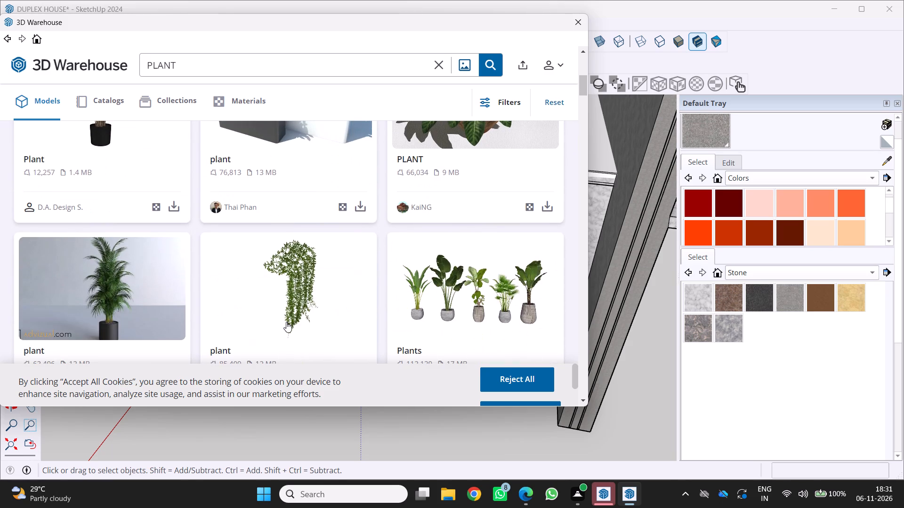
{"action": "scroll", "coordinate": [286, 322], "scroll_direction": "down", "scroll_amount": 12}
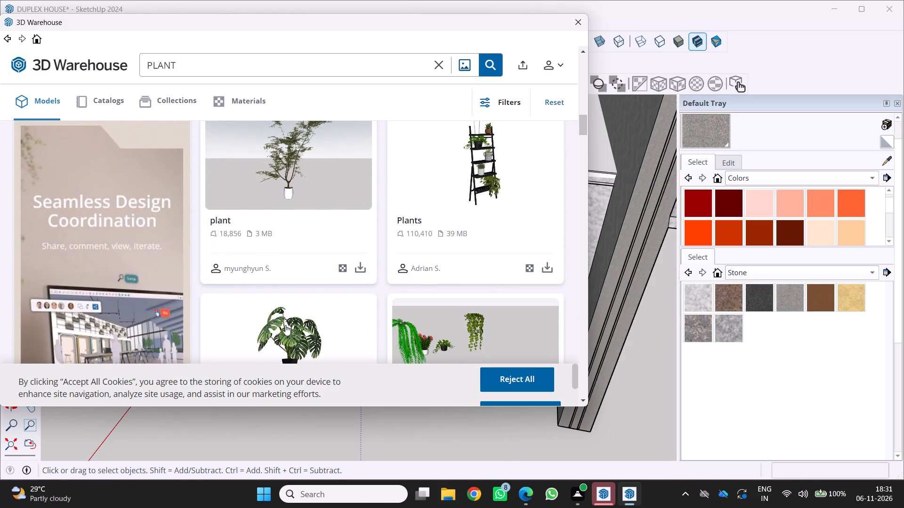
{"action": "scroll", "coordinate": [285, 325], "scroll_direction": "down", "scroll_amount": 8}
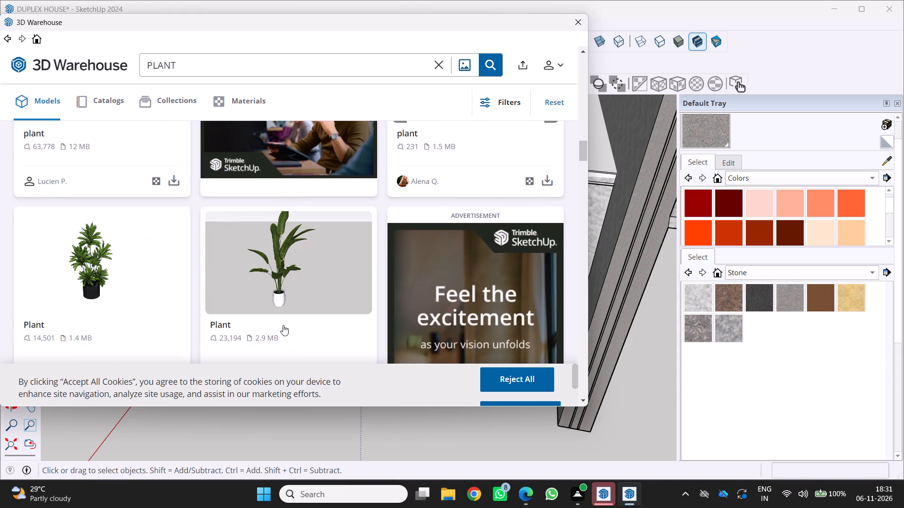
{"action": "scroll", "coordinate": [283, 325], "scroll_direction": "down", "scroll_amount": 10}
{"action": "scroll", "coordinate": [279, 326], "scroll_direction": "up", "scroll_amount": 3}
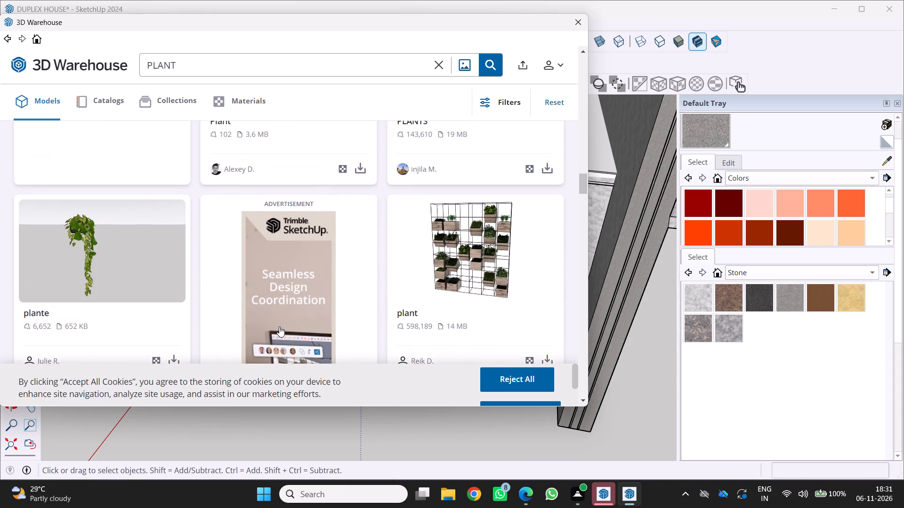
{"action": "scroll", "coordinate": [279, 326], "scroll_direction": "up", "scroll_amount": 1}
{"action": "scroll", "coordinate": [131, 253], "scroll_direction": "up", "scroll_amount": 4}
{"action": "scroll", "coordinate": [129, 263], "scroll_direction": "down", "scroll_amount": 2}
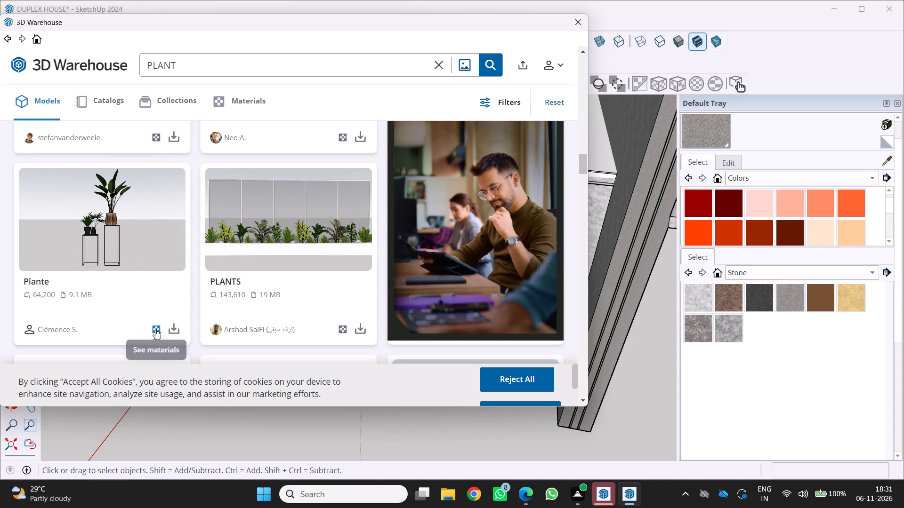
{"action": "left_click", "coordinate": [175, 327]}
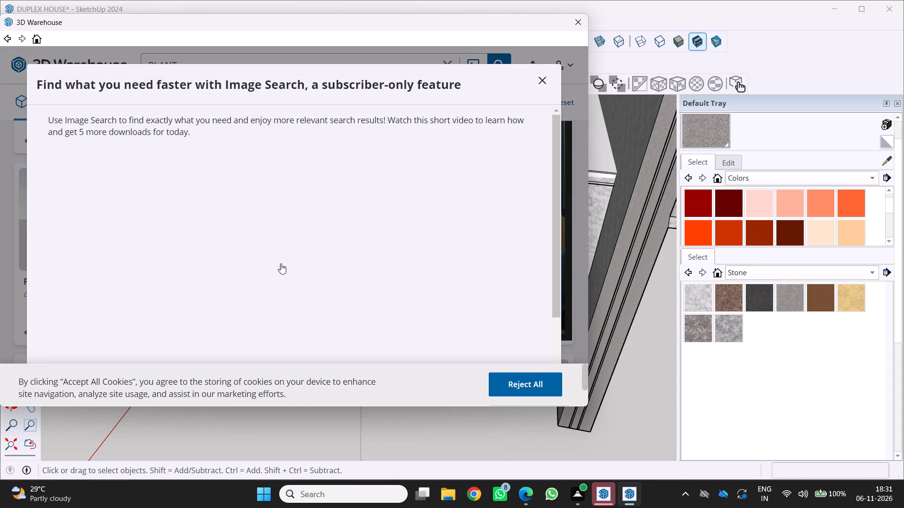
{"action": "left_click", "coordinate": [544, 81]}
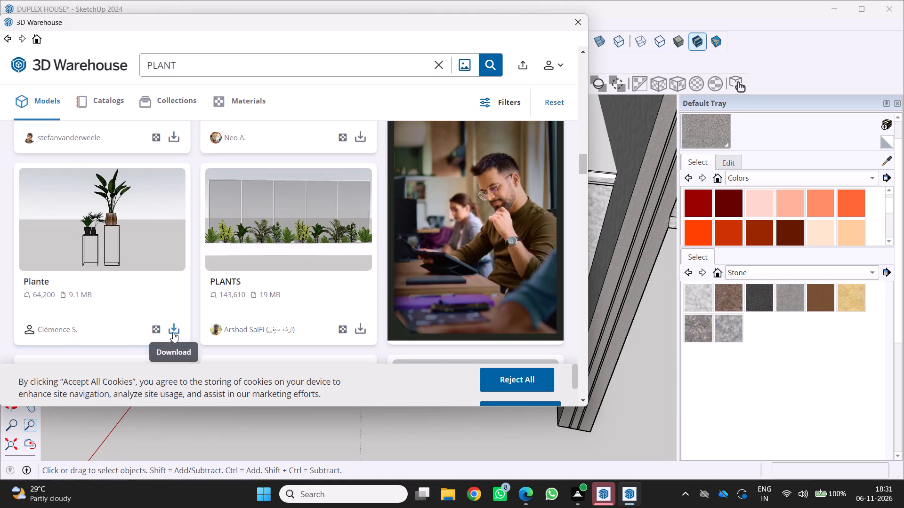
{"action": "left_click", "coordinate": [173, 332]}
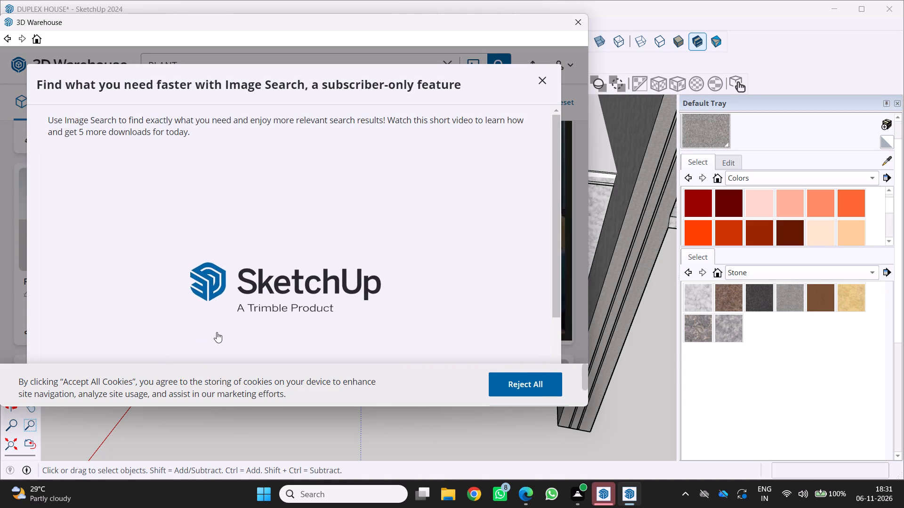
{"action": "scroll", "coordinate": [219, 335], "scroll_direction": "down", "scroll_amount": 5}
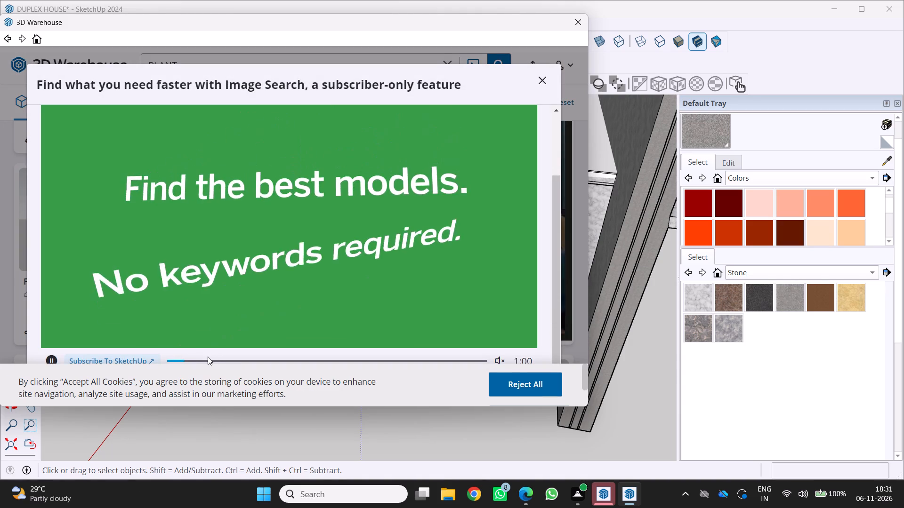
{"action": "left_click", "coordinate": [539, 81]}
Examine the remaining PLANT results through the end of the loaded list for a suitable exterior plant.
{"action": "scroll", "coordinate": [203, 269], "scroll_direction": "down", "scroll_amount": 4}
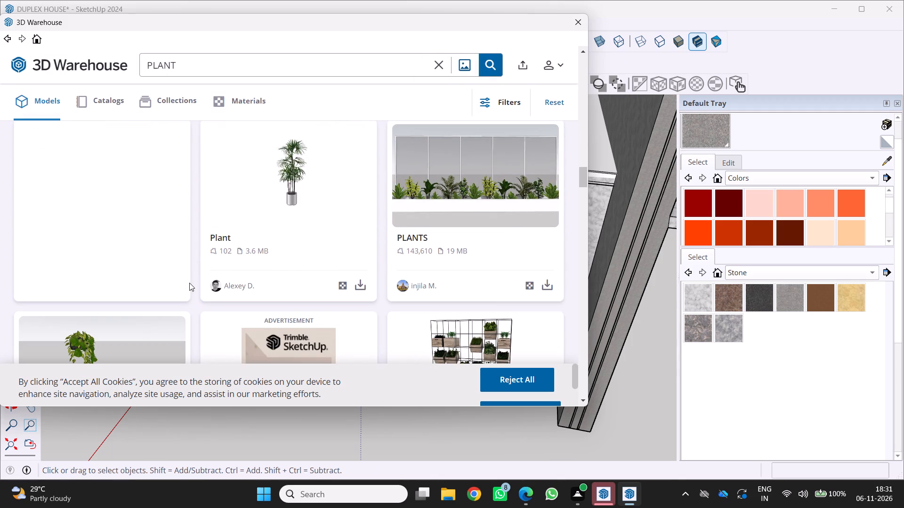
{"action": "scroll", "coordinate": [208, 274], "scroll_direction": "down", "scroll_amount": 5}
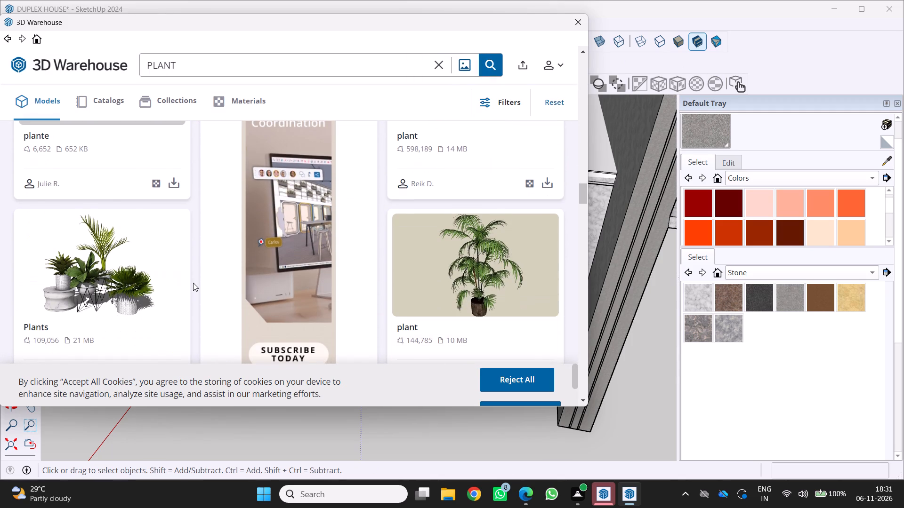
{"action": "scroll", "coordinate": [201, 277], "scroll_direction": "down", "scroll_amount": 6}
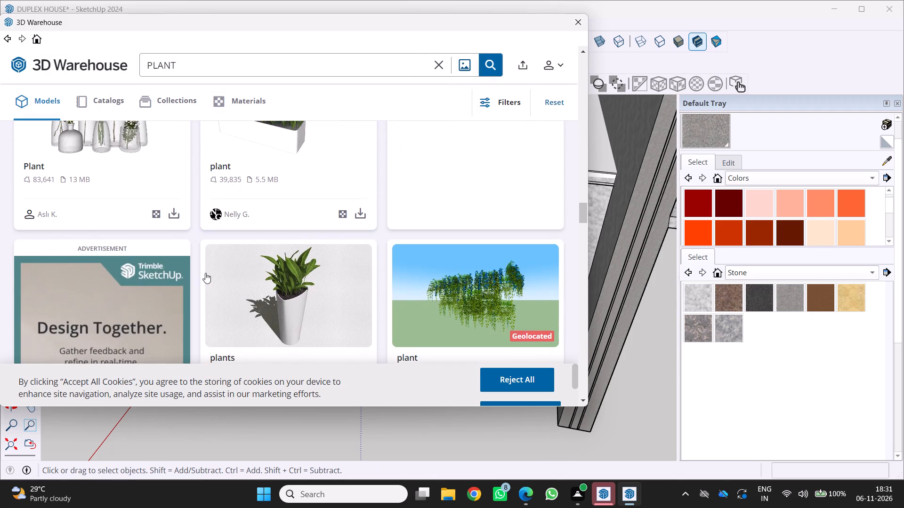
{"action": "scroll", "coordinate": [204, 275], "scroll_direction": "down", "scroll_amount": 9}
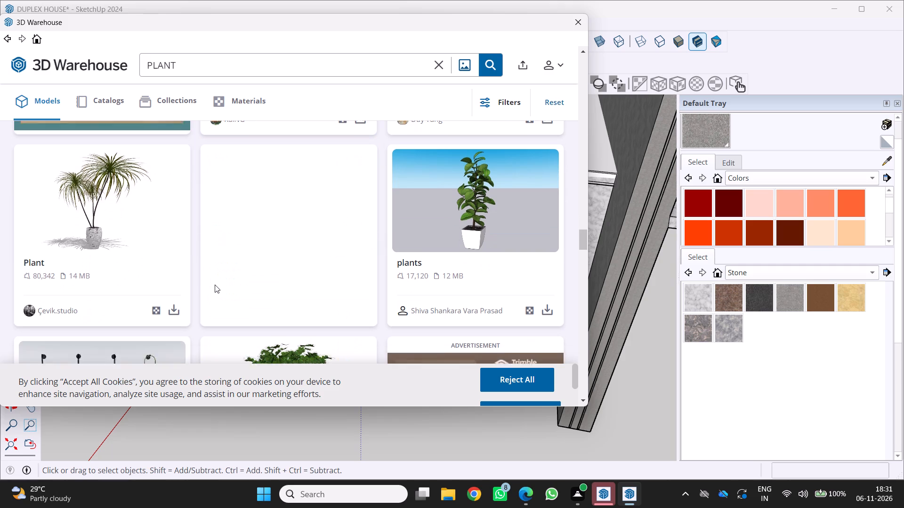
{"action": "scroll", "coordinate": [215, 285], "scroll_direction": "down", "scroll_amount": 8}
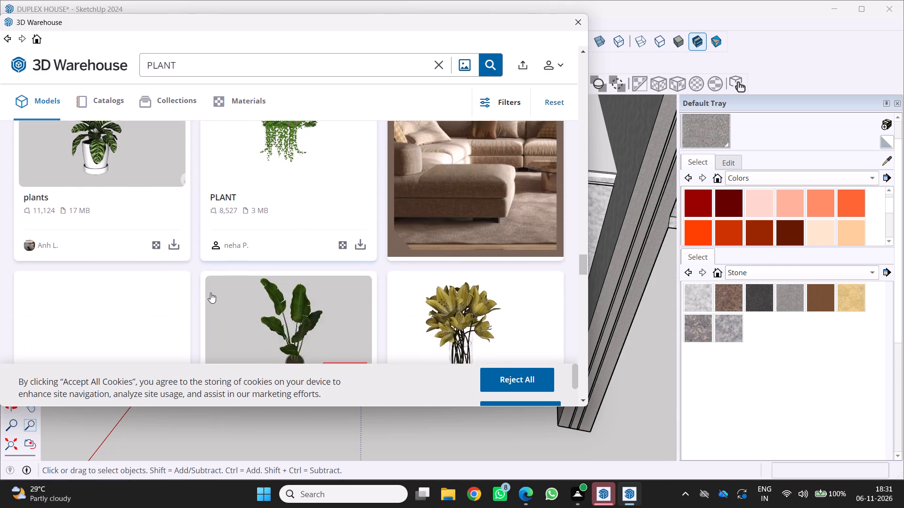
{"action": "scroll", "coordinate": [209, 293], "scroll_direction": "down", "scroll_amount": 8}
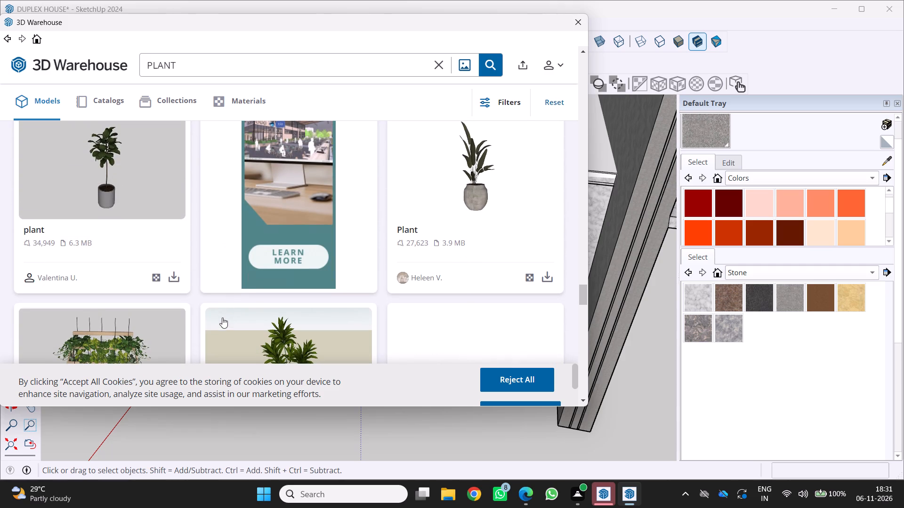
{"action": "scroll", "coordinate": [242, 284], "scroll_direction": "down", "scroll_amount": 3}
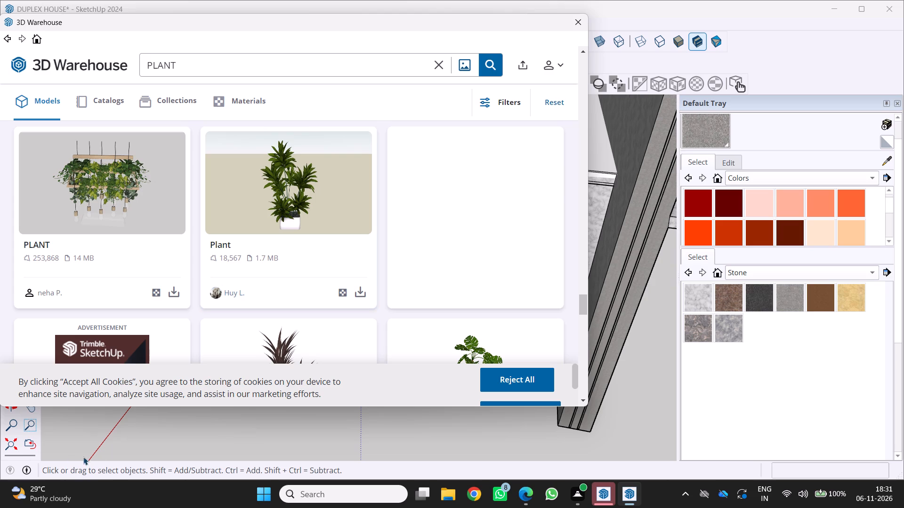
{"action": "scroll", "coordinate": [316, 255], "scroll_direction": "down", "scroll_amount": 2}
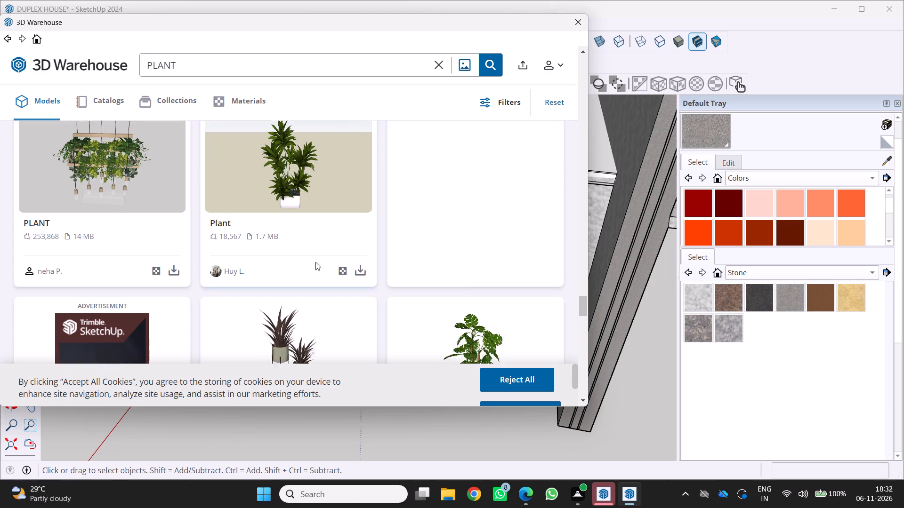
{"action": "scroll", "coordinate": [315, 262], "scroll_direction": "down", "scroll_amount": 11}
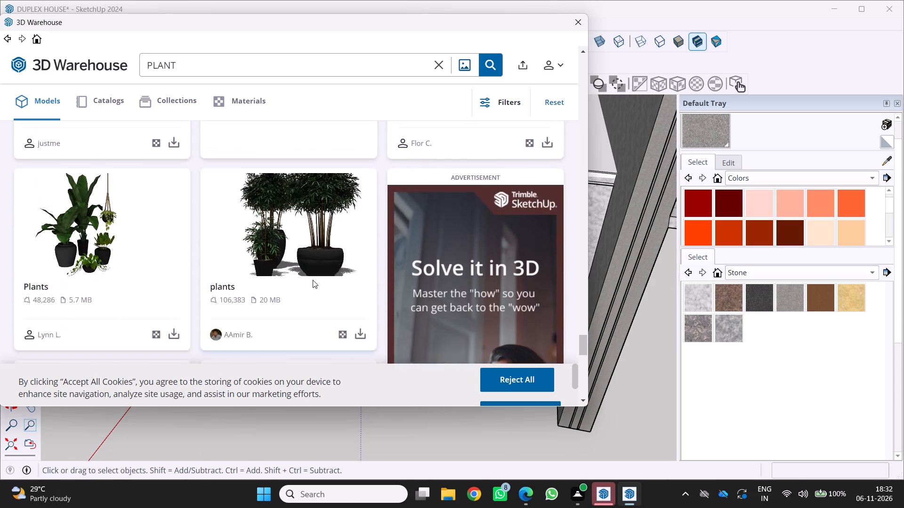
{"action": "scroll", "coordinate": [313, 280], "scroll_direction": "down", "scroll_amount": 5}
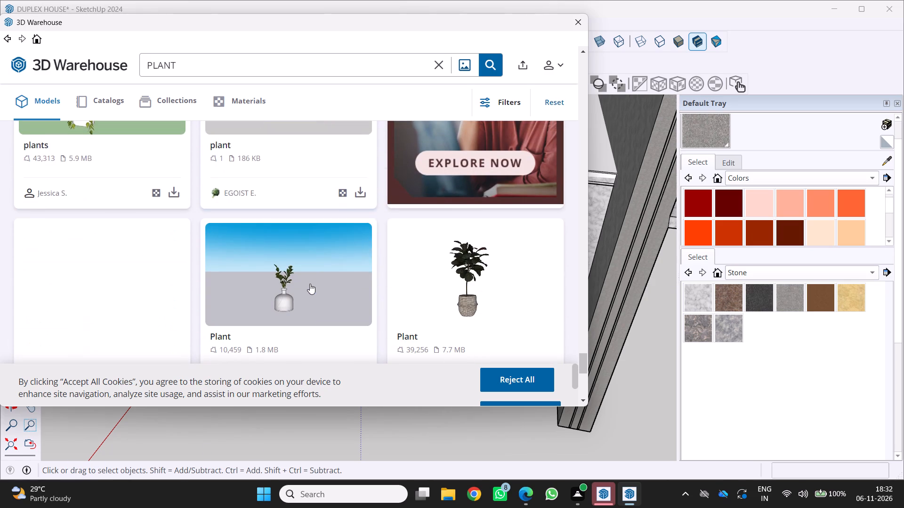
{"action": "scroll", "coordinate": [307, 286], "scroll_direction": "down", "scroll_amount": 12}
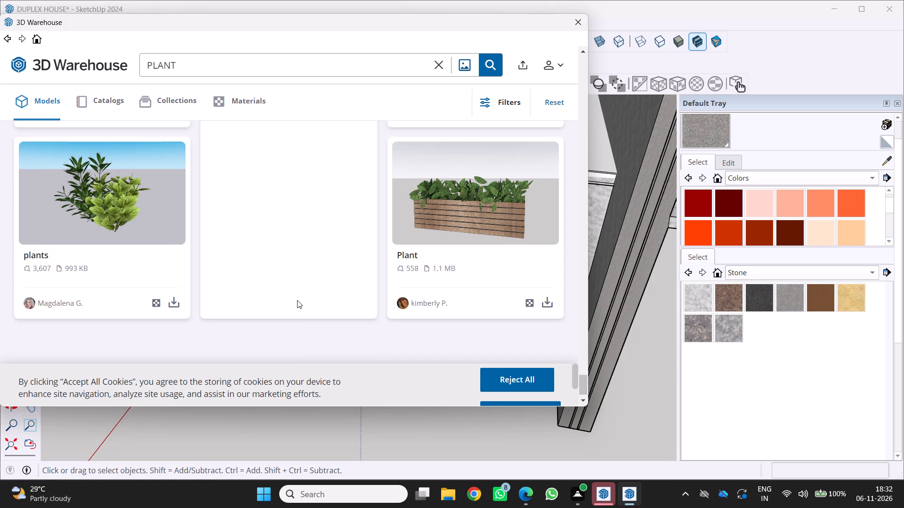
{"action": "scroll", "coordinate": [297, 300], "scroll_direction": "down", "scroll_amount": 6}
Review the PLANT results again from the end of the loaded list back toward the first models for a suitable plant.
{"action": "scroll", "coordinate": [293, 307], "scroll_direction": "up", "scroll_amount": 8}
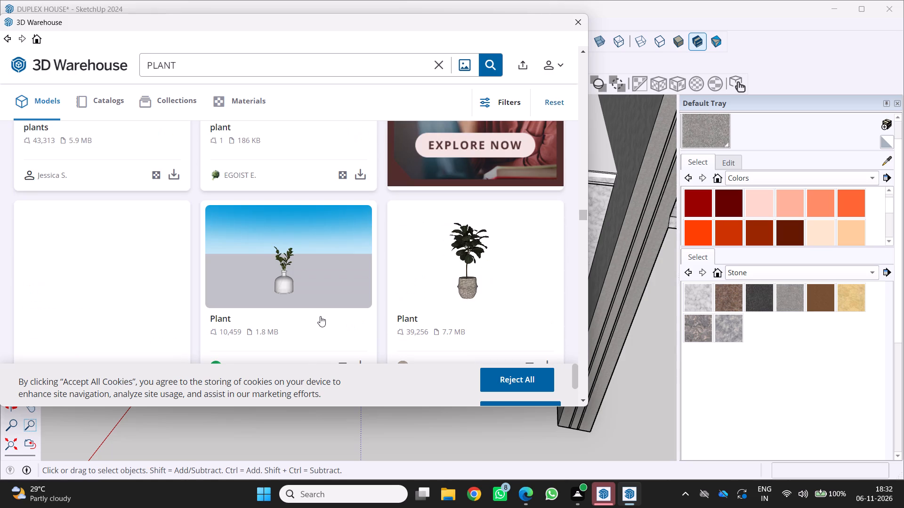
{"action": "scroll", "coordinate": [323, 316], "scroll_direction": "up", "scroll_amount": 10}
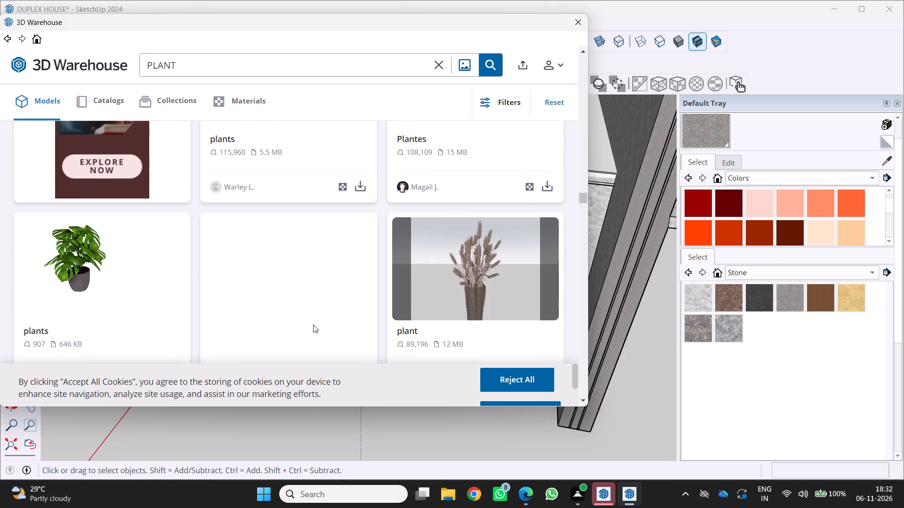
{"action": "scroll", "coordinate": [423, 344], "scroll_direction": "up", "scroll_amount": 4}
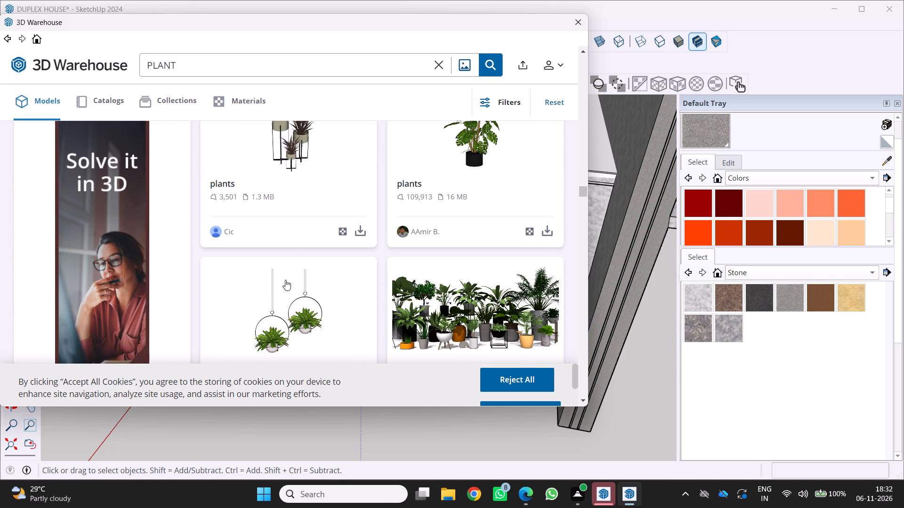
{"action": "scroll", "coordinate": [285, 280], "scroll_direction": "up", "scroll_amount": 1}
{"action": "scroll", "coordinate": [285, 280], "scroll_direction": "down", "scroll_amount": 8}
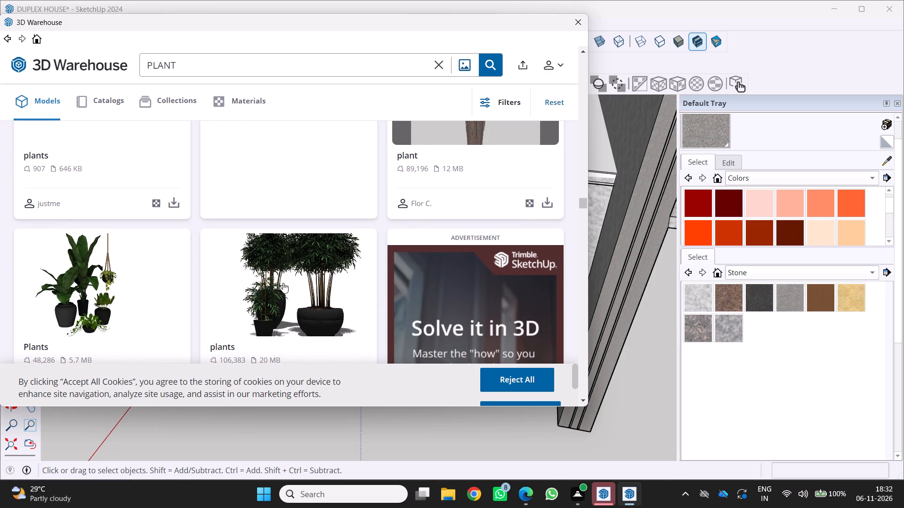
{"action": "scroll", "coordinate": [221, 306], "scroll_direction": "up", "scroll_amount": 3}
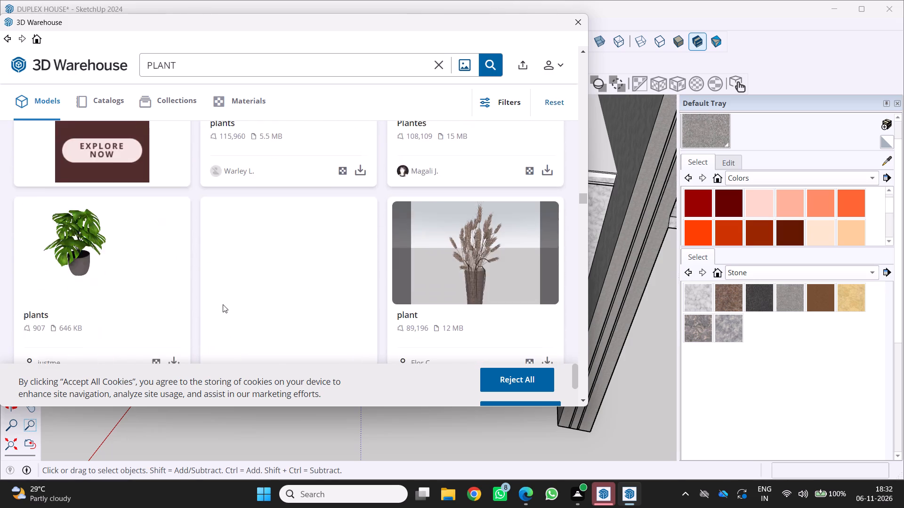
{"action": "scroll", "coordinate": [224, 307], "scroll_direction": "up", "scroll_amount": 15}
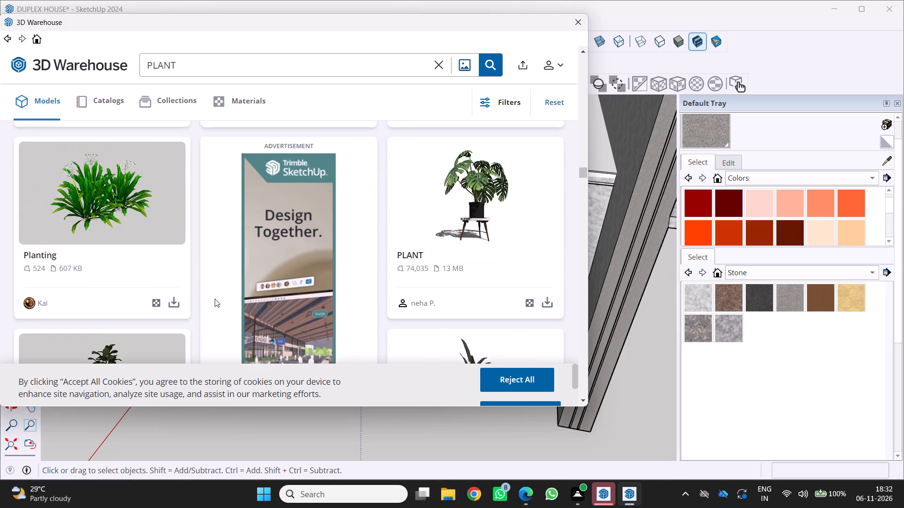
{"action": "scroll", "coordinate": [215, 299], "scroll_direction": "up", "scroll_amount": 14}
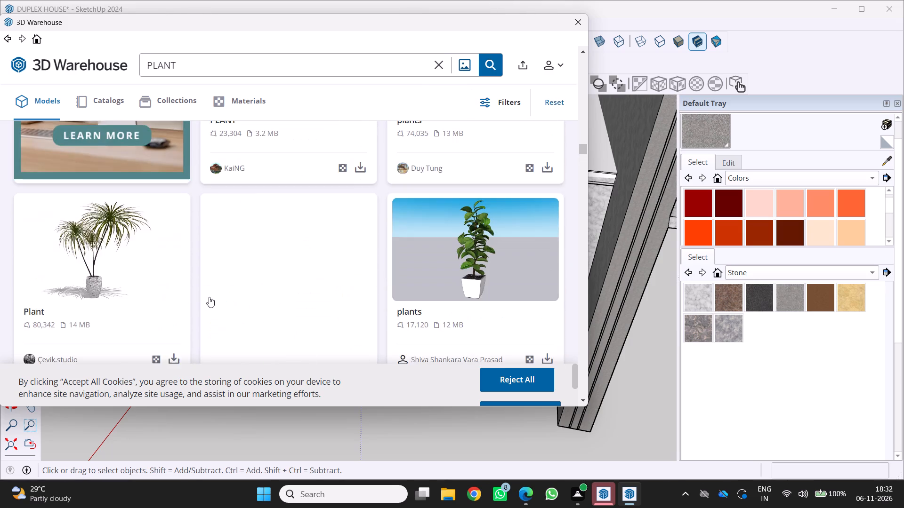
{"action": "scroll", "coordinate": [209, 297], "scroll_direction": "up", "scroll_amount": 12}
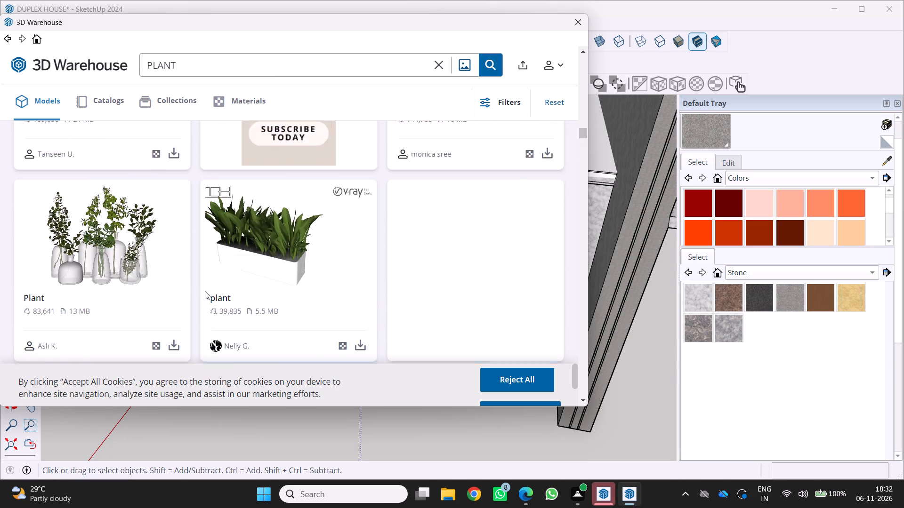
{"action": "scroll", "coordinate": [205, 291], "scroll_direction": "up", "scroll_amount": 10}
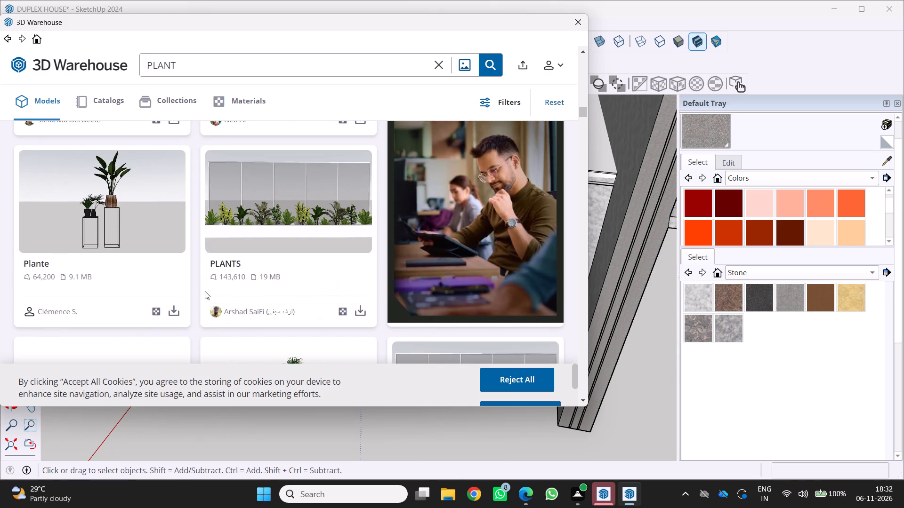
{"action": "scroll", "coordinate": [205, 291], "scroll_direction": "up", "scroll_amount": 3}
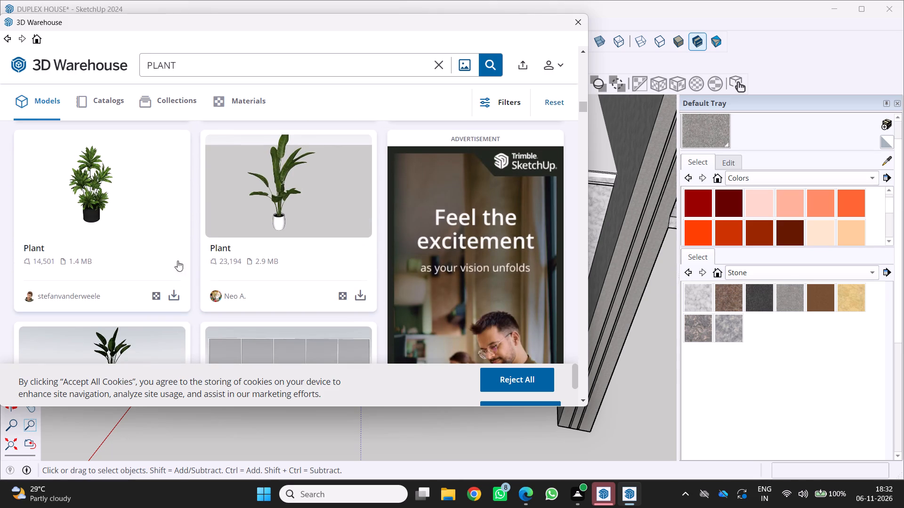
Request the 2.9 MB Plant model in a white pot and unlock 5 more downloads for today by playing and skipping the Image Search video.
{"action": "left_click", "coordinate": [357, 294]}
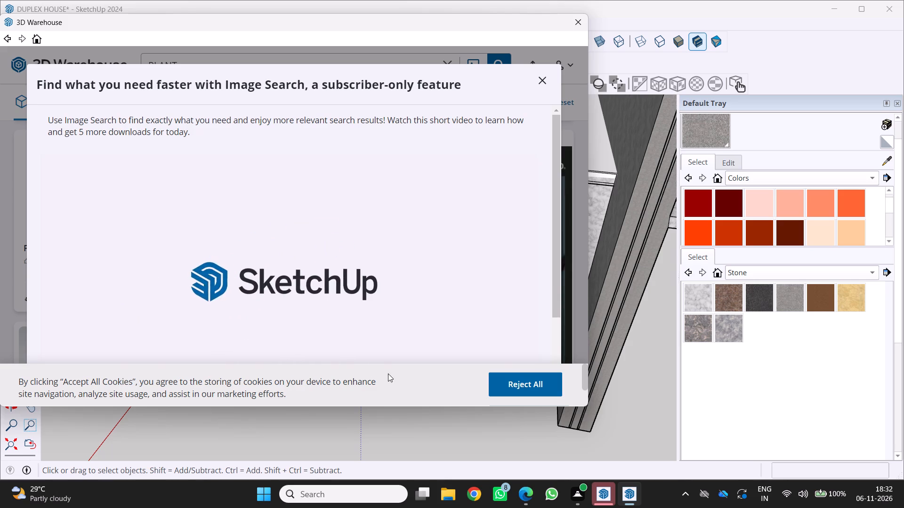
{"action": "scroll", "coordinate": [369, 333], "scroll_direction": "down", "scroll_amount": 4}
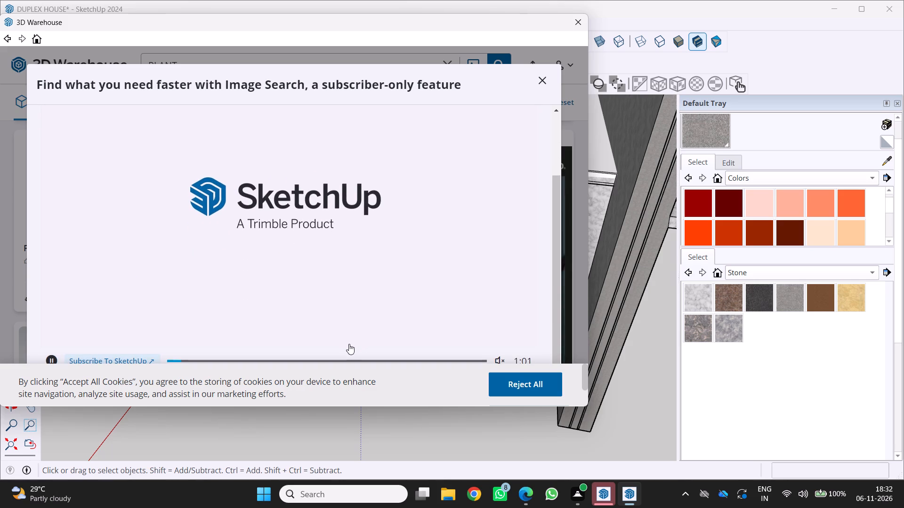
{"action": "scroll", "coordinate": [349, 344], "scroll_direction": "down", "scroll_amount": 4}
{"action": "scroll", "coordinate": [206, 319], "scroll_direction": "down", "scroll_amount": 3}
{"action": "scroll", "coordinate": [244, 318], "scroll_direction": "down", "scroll_amount": 2}
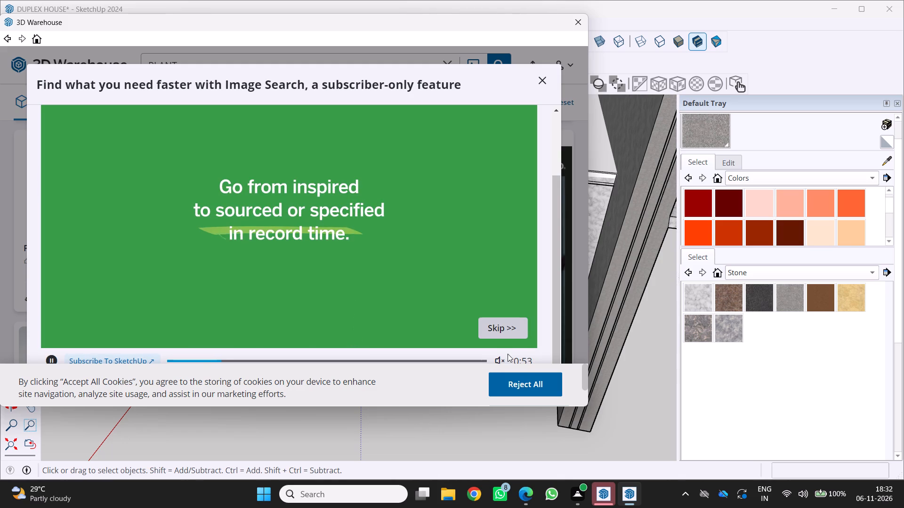
{"action": "left_click", "coordinate": [501, 357]}
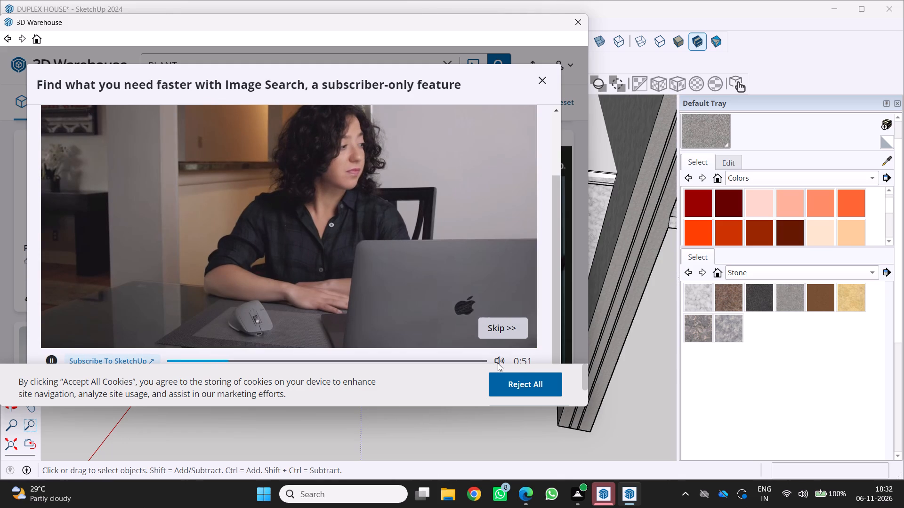
{"action": "left_click", "coordinate": [502, 333]}
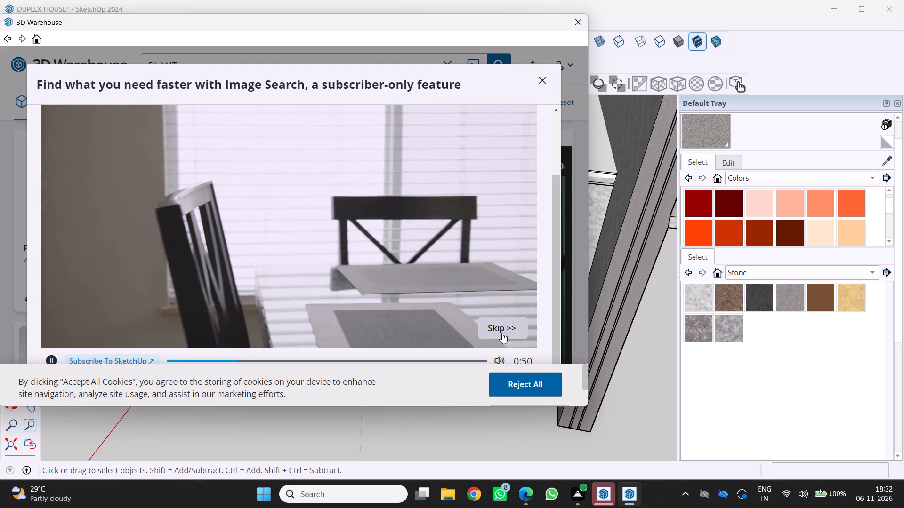
{"action": "scroll", "coordinate": [410, 313], "scroll_direction": "down", "scroll_amount": 5}
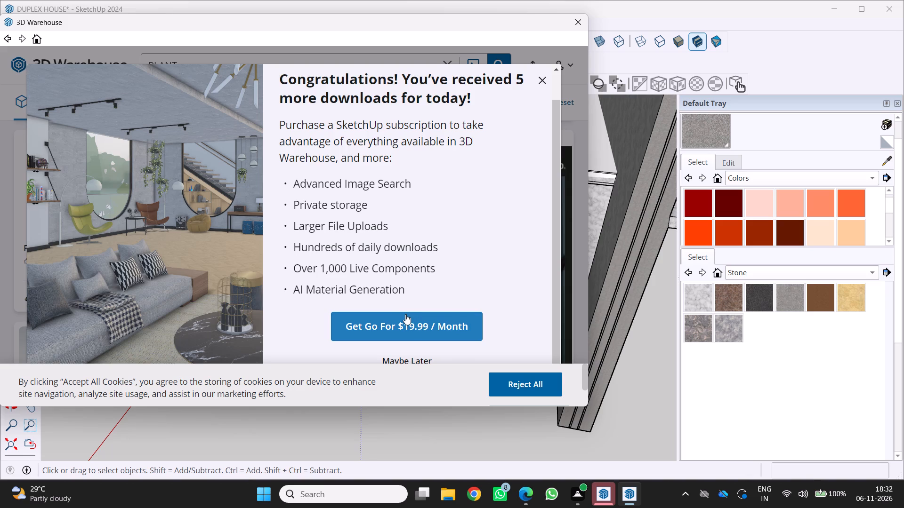
{"action": "scroll", "coordinate": [331, 336], "scroll_direction": "down", "scroll_amount": 5}
{"action": "scroll", "coordinate": [382, 333], "scroll_direction": "up", "scroll_amount": 4}
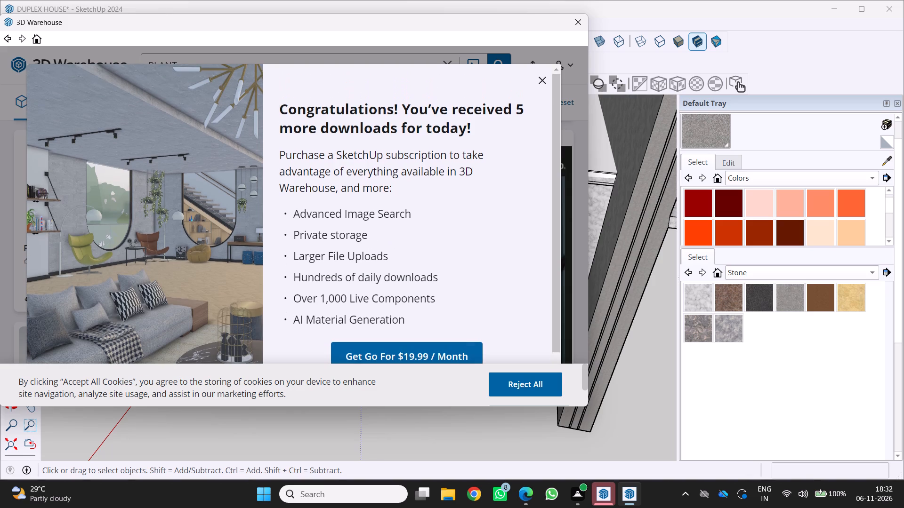
{"action": "scroll", "coordinate": [355, 256], "scroll_direction": "down", "scroll_amount": 7}
{"action": "scroll", "coordinate": [377, 354], "scroll_direction": "up", "scroll_amount": 3}
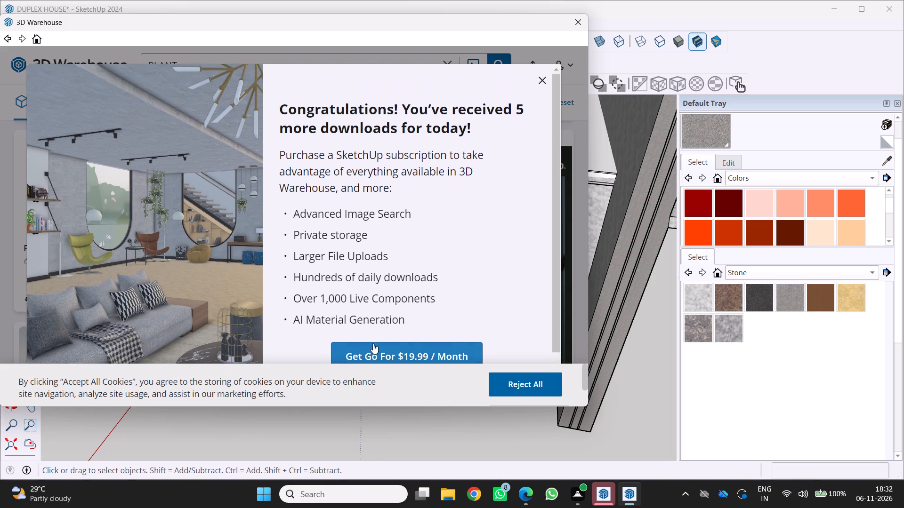
{"action": "scroll", "coordinate": [372, 344], "scroll_direction": "down", "scroll_amount": 4}
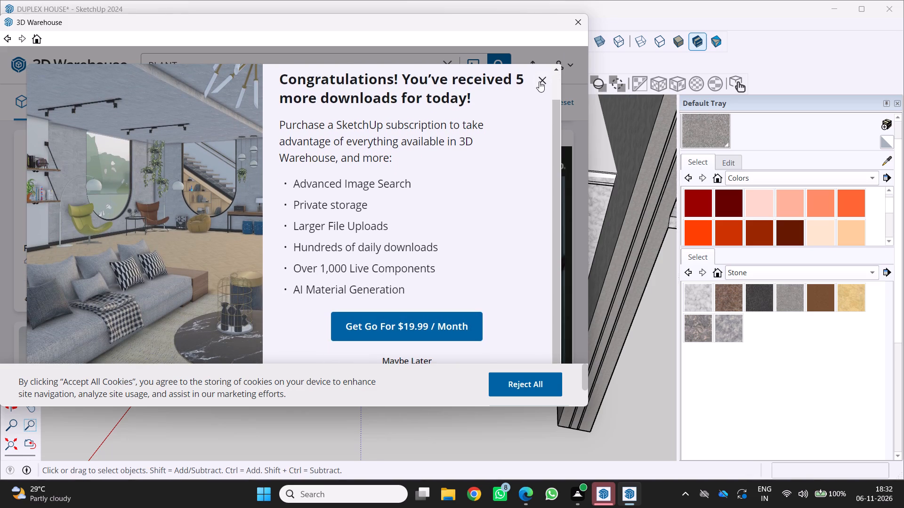
{"action": "left_click", "coordinate": [539, 81]}
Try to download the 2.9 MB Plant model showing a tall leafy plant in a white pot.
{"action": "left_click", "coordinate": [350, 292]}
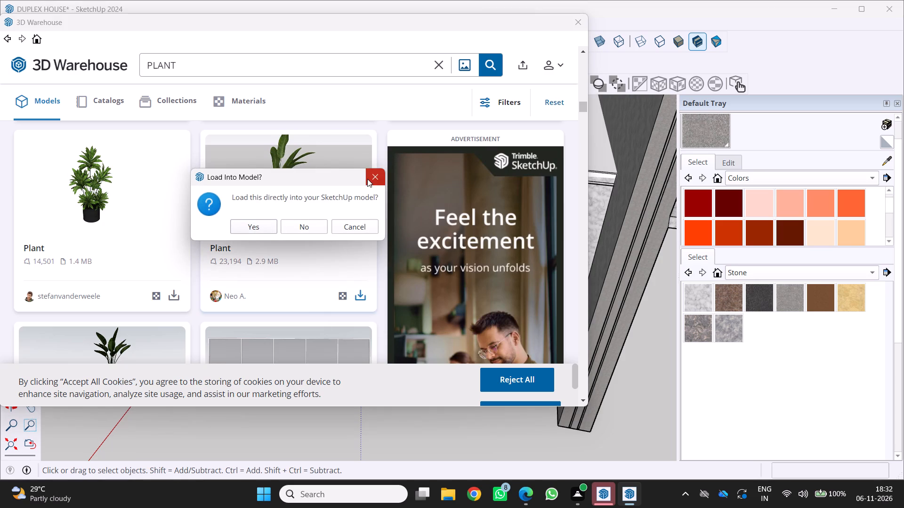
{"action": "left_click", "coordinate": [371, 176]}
Examine the PLANT results after the 2.9 MB potted plant through the end of the list, comparing planters, shrubs and potted plants.
{"action": "scroll", "coordinate": [130, 282], "scroll_direction": "down", "scroll_amount": 5}
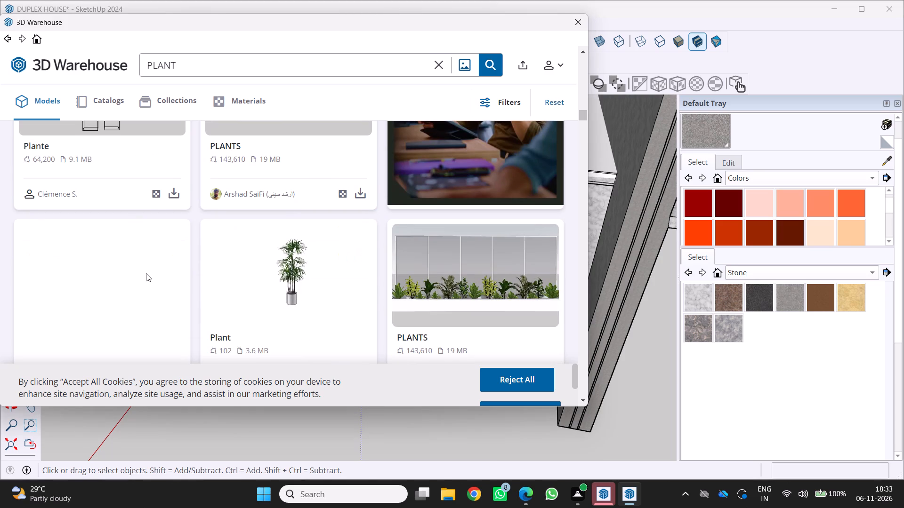
{"action": "scroll", "coordinate": [146, 273], "scroll_direction": "down", "scroll_amount": 12}
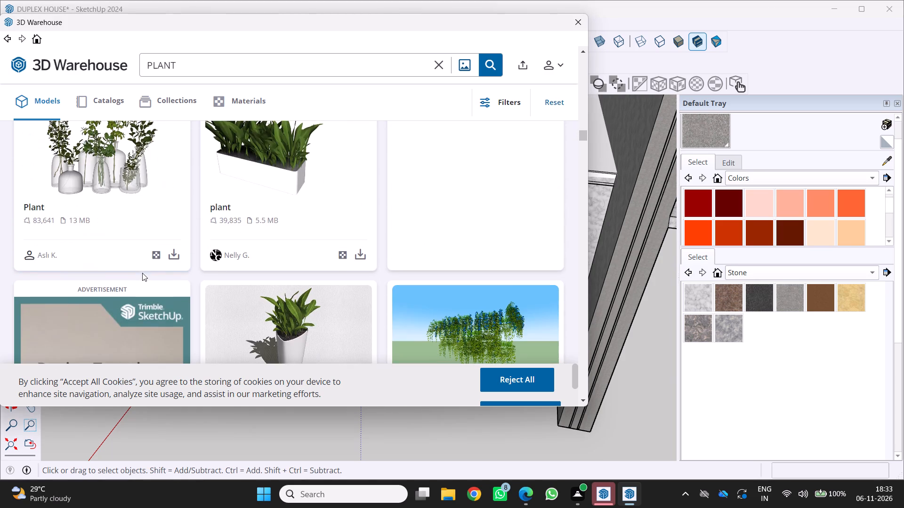
{"action": "scroll", "coordinate": [142, 273], "scroll_direction": "down", "scroll_amount": 15}
{"action": "scroll", "coordinate": [134, 271], "scroll_direction": "up", "scroll_amount": 6}
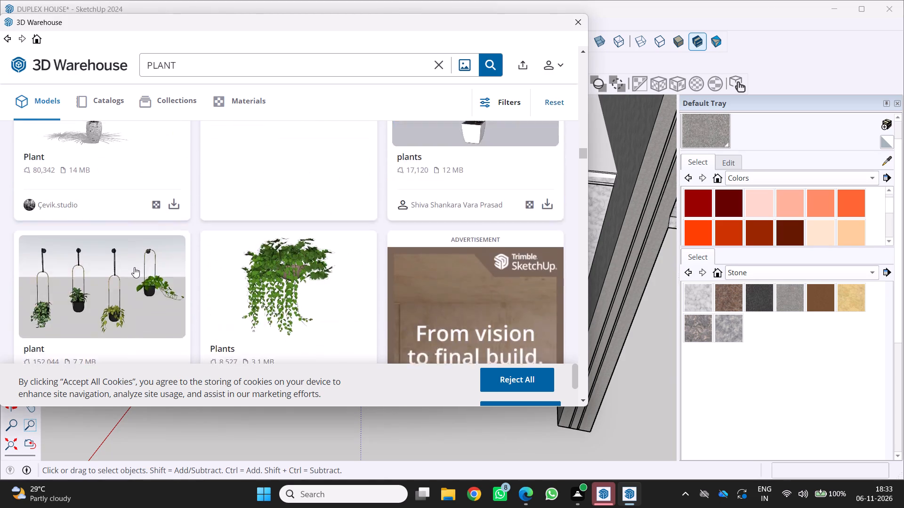
{"action": "scroll", "coordinate": [134, 267], "scroll_direction": "down", "scroll_amount": 19}
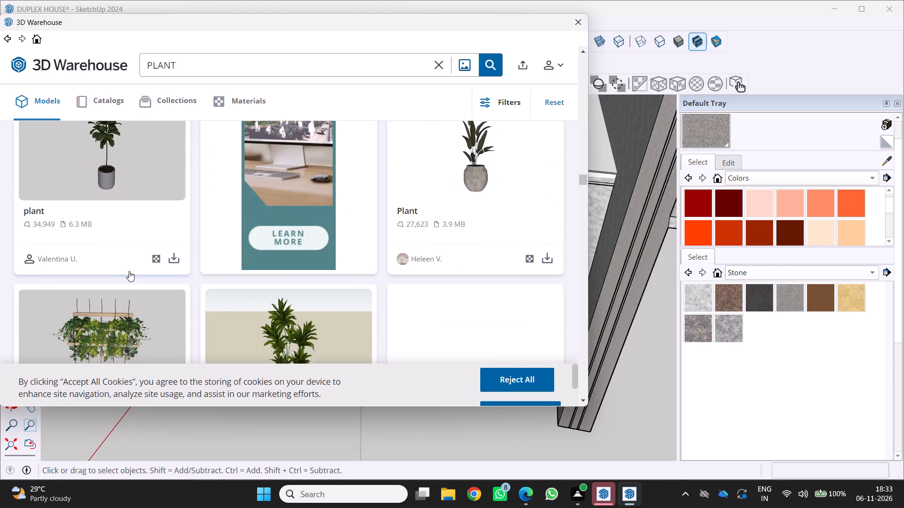
{"action": "scroll", "coordinate": [129, 271], "scroll_direction": "down", "scroll_amount": 16}
{"action": "scroll", "coordinate": [124, 270], "scroll_direction": "down", "scroll_amount": 12}
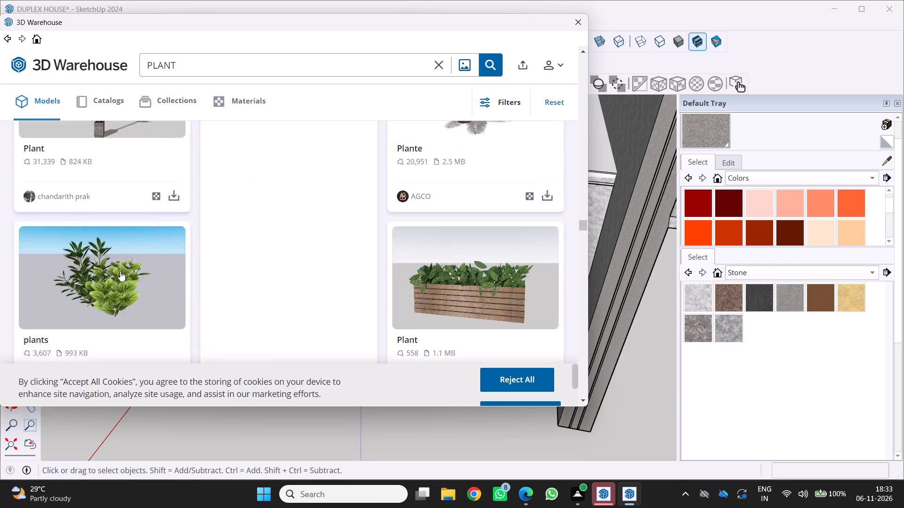
{"action": "scroll", "coordinate": [117, 270], "scroll_direction": "down", "scroll_amount": 19}
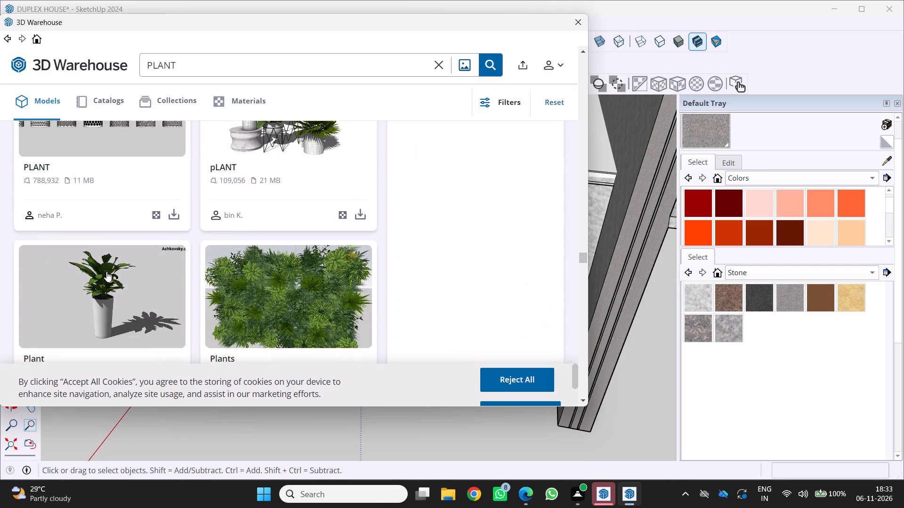
{"action": "scroll", "coordinate": [106, 271], "scroll_direction": "down", "scroll_amount": 18}
{"action": "scroll", "coordinate": [103, 273], "scroll_direction": "down", "scroll_amount": 5}
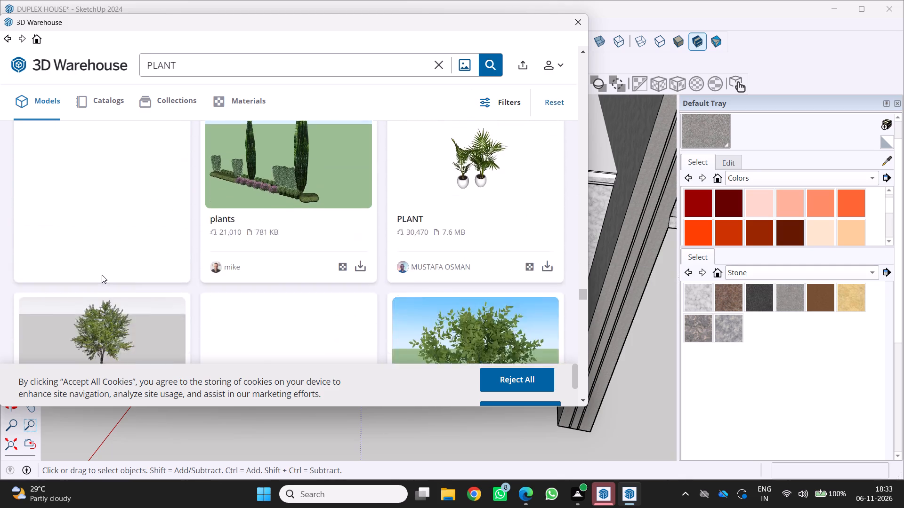
{"action": "scroll", "coordinate": [102, 275], "scroll_direction": "down", "scroll_amount": 18}
{"action": "scroll", "coordinate": [99, 277], "scroll_direction": "down", "scroll_amount": 6}
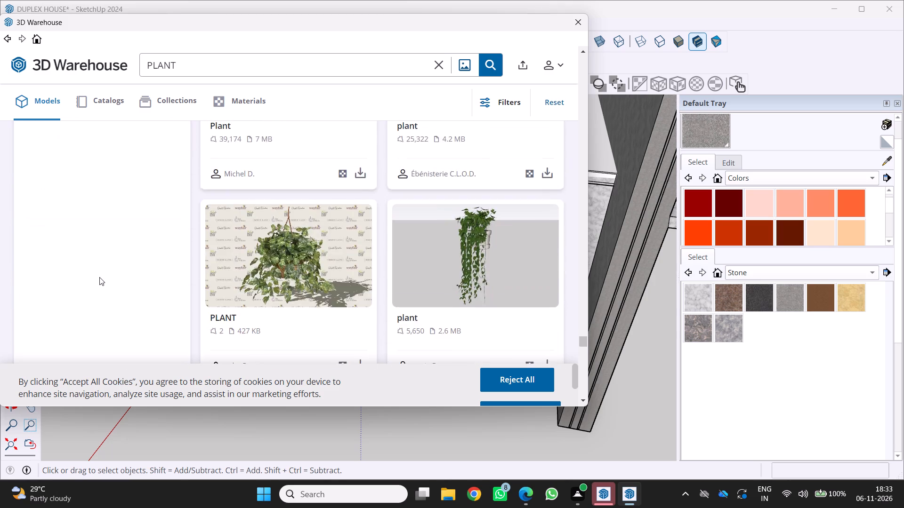
{"action": "scroll", "coordinate": [99, 277], "scroll_direction": "down", "scroll_amount": 11}
{"action": "scroll", "coordinate": [99, 276], "scroll_direction": "down", "scroll_amount": 16}
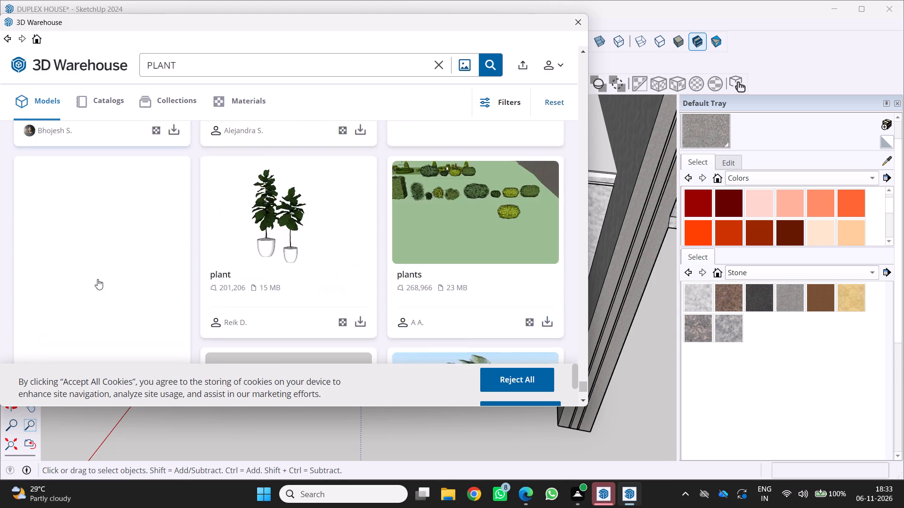
Review the PLANT results from the end of the loaded list back toward the first models for a suitable plant.
{"action": "scroll", "coordinate": [97, 279], "scroll_direction": "up", "scroll_amount": 20}
{"action": "scroll", "coordinate": [97, 279], "scroll_direction": "up", "scroll_amount": 4}
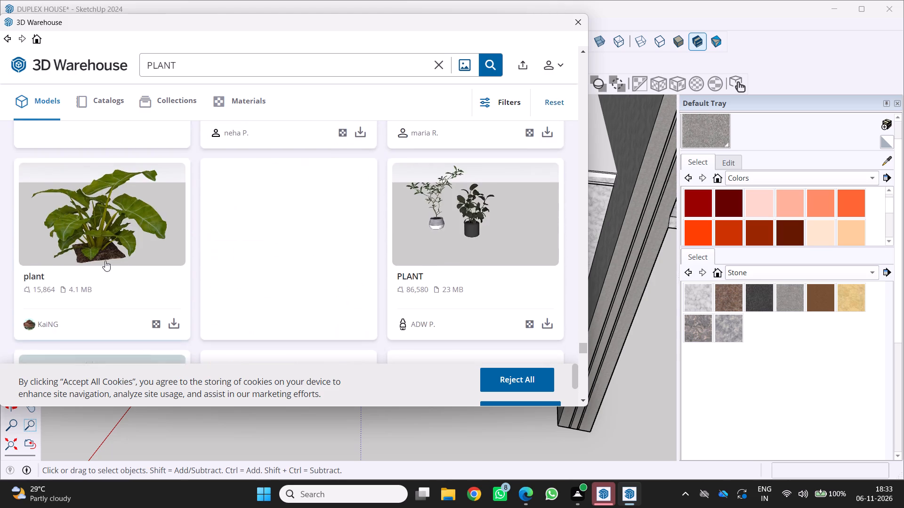
{"action": "scroll", "coordinate": [105, 261], "scroll_direction": "up", "scroll_amount": 18}
{"action": "scroll", "coordinate": [99, 257], "scroll_direction": "up", "scroll_amount": 3}
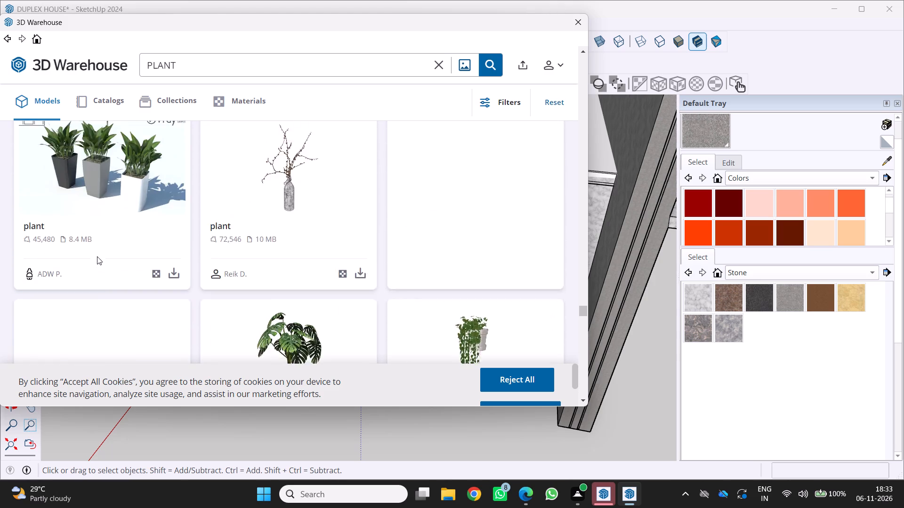
{"action": "scroll", "coordinate": [96, 255], "scroll_direction": "up", "scroll_amount": 18}
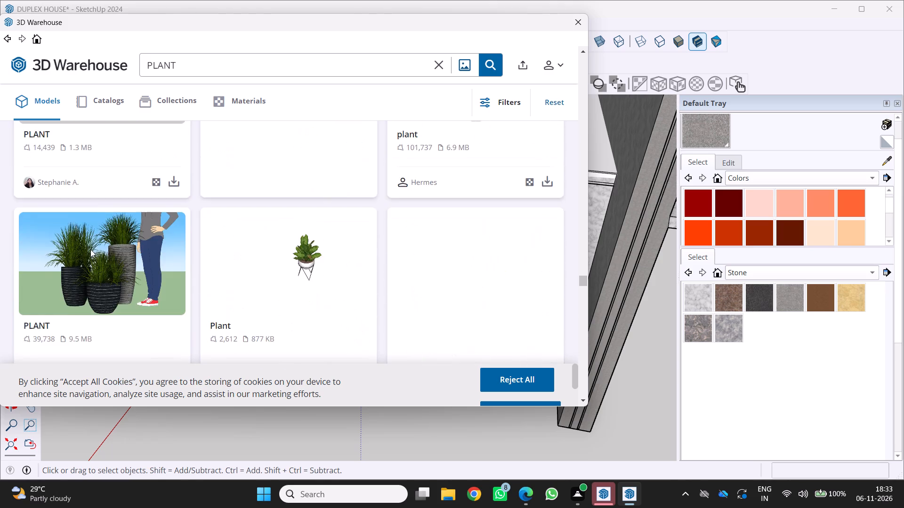
{"action": "scroll", "coordinate": [90, 249], "scroll_direction": "up", "scroll_amount": 17}
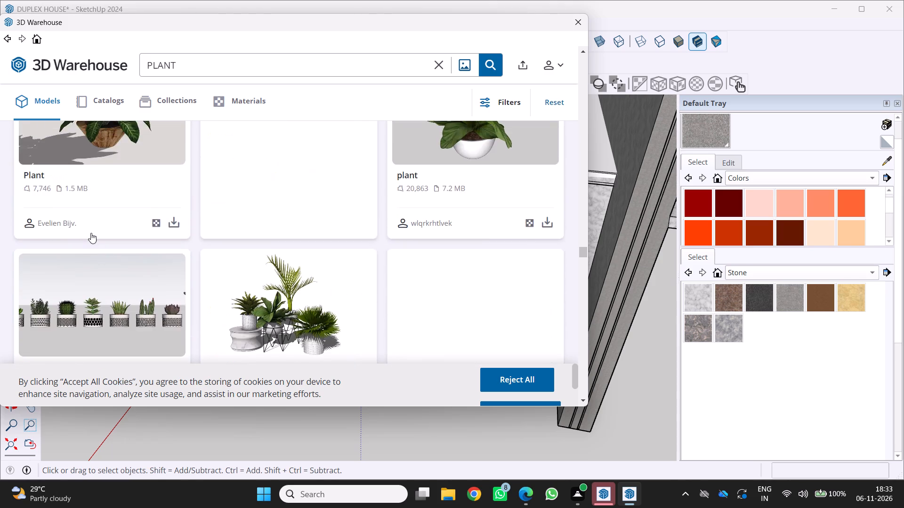
{"action": "scroll", "coordinate": [91, 231], "scroll_direction": "up", "scroll_amount": 14}
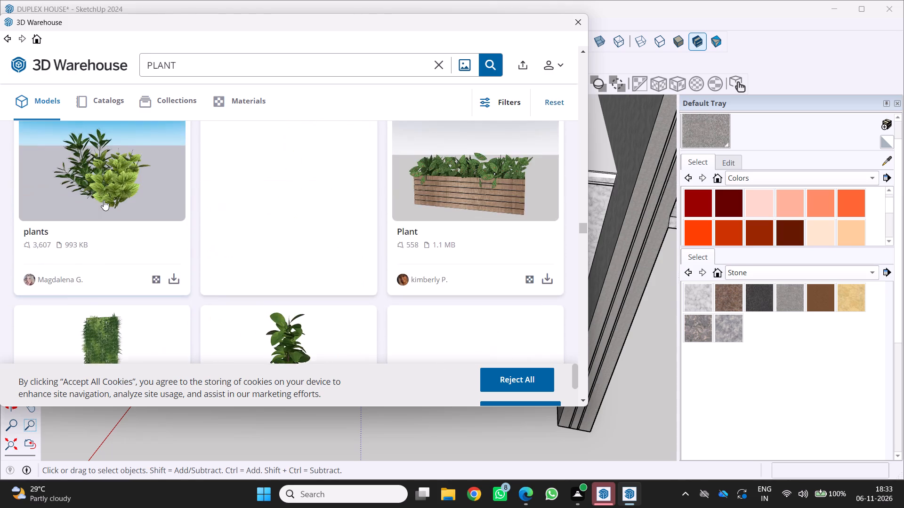
{"action": "scroll", "coordinate": [104, 200], "scroll_direction": "up", "scroll_amount": 6}
{"action": "scroll", "coordinate": [137, 174], "scroll_direction": "up", "scroll_amount": 6}
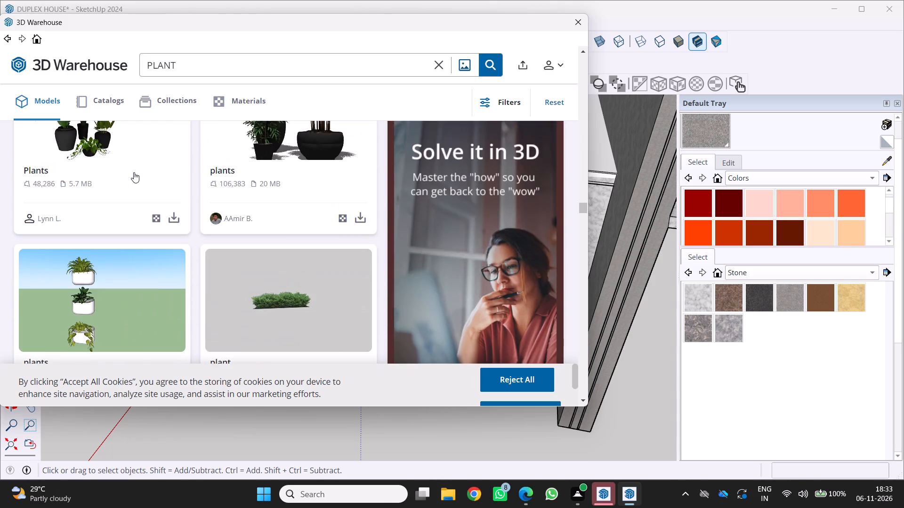
{"action": "scroll", "coordinate": [132, 170], "scroll_direction": "up", "scroll_amount": 6}
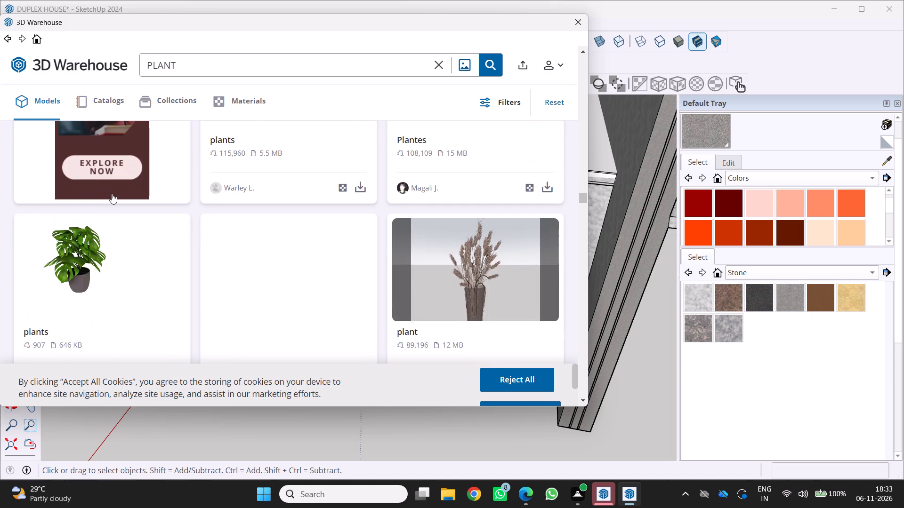
{"action": "scroll", "coordinate": [112, 193], "scroll_direction": "up", "scroll_amount": 4}
{"action": "scroll", "coordinate": [148, 182], "scroll_direction": "up", "scroll_amount": 9}
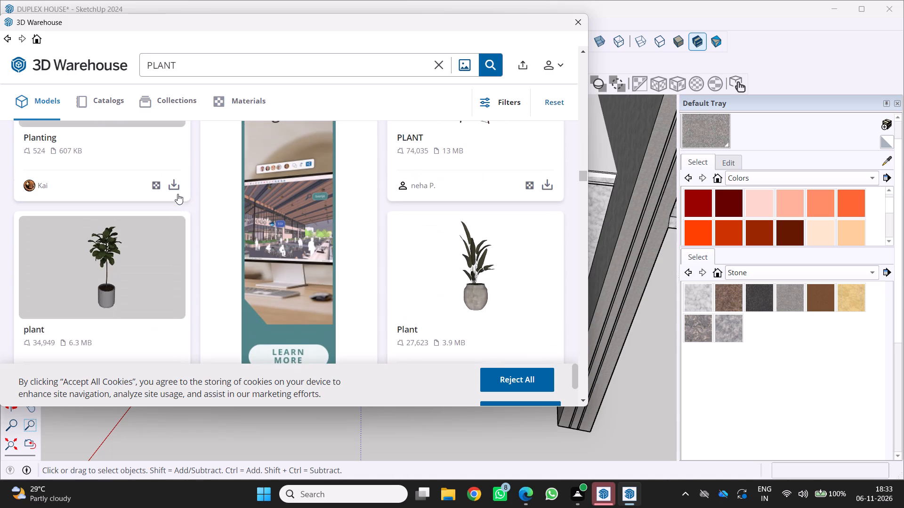
{"action": "scroll", "coordinate": [129, 211], "scroll_direction": "up", "scroll_amount": 4}
{"action": "scroll", "coordinate": [186, 225], "scroll_direction": "up", "scroll_amount": 6}
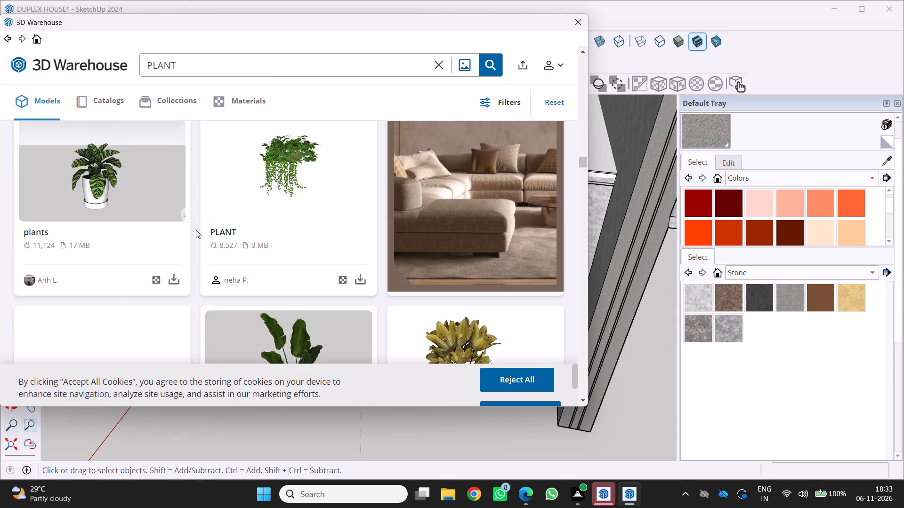
{"action": "scroll", "coordinate": [196, 230], "scroll_direction": "up", "scroll_amount": 5}
{"action": "scroll", "coordinate": [95, 246], "scroll_direction": "up", "scroll_amount": 8}
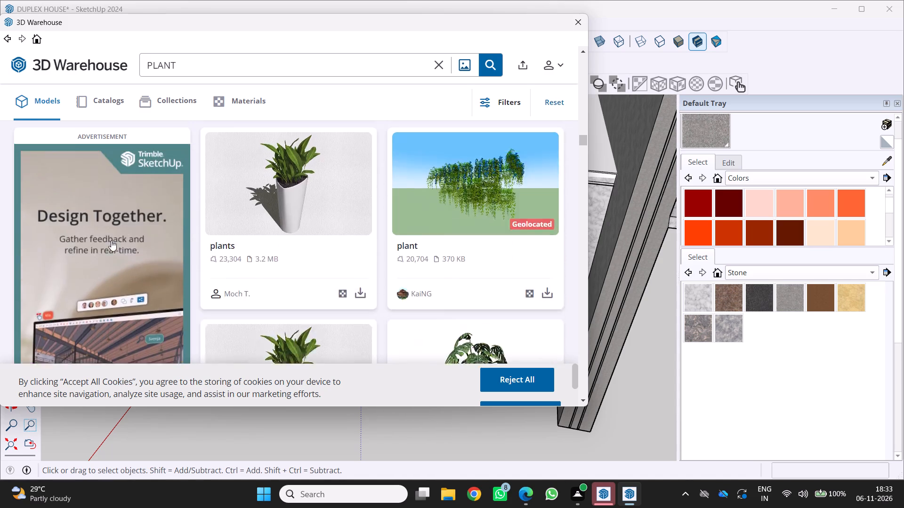
{"action": "scroll", "coordinate": [136, 255], "scroll_direction": "up", "scroll_amount": 10}
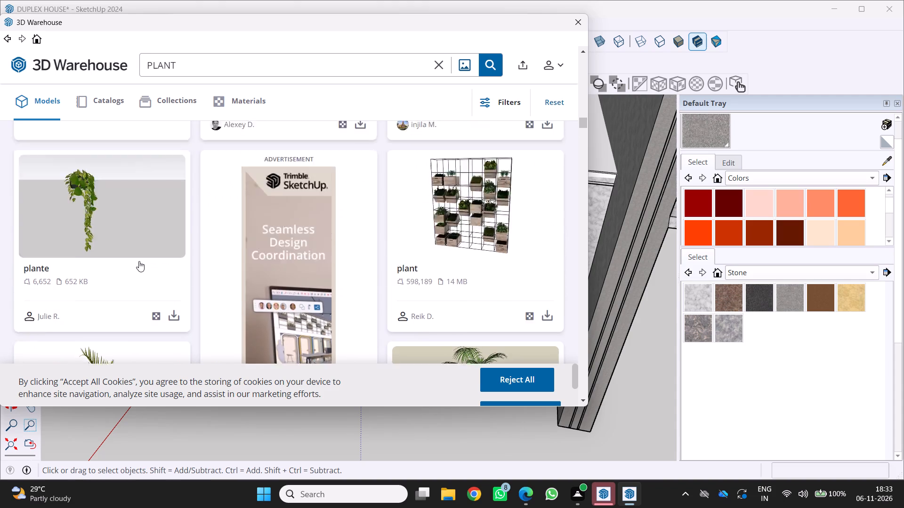
{"action": "scroll", "coordinate": [139, 261], "scroll_direction": "up", "scroll_amount": 7}
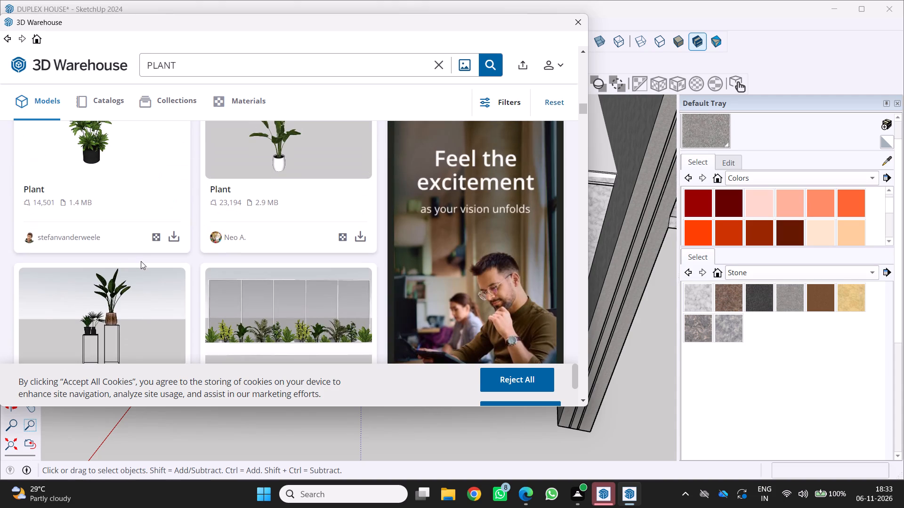
Download the 9.1 MB Plante model, showing potted plants on two black frame stands, directly into the house model.
{"action": "scroll", "coordinate": [49, 294], "scroll_direction": "down", "scroll_amount": 4}
{"action": "left_click", "coordinate": [171, 198]}
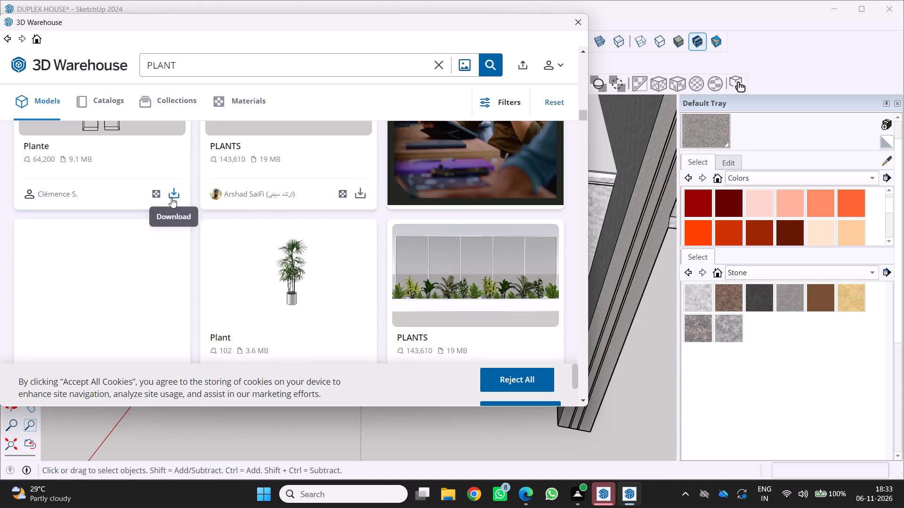
{"action": "left_click", "coordinate": [238, 221]}
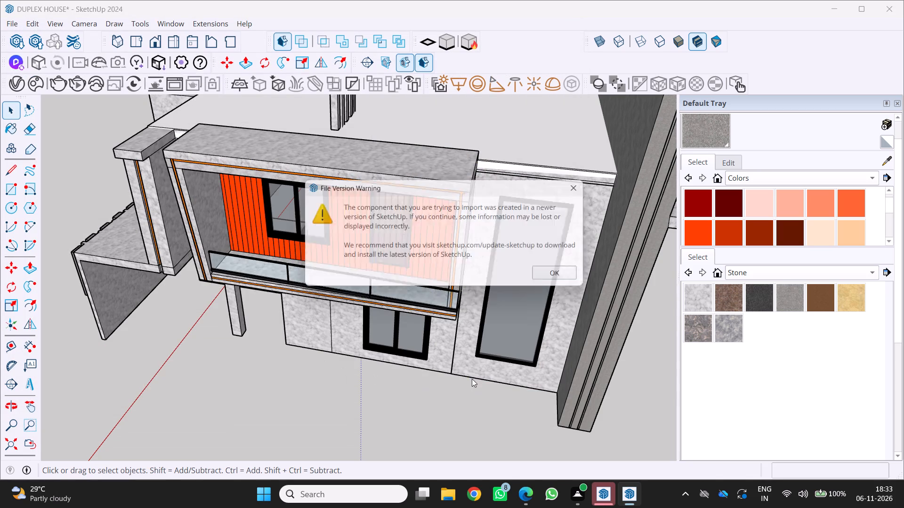
{"action": "left_click", "coordinate": [557, 276]}
Place the plant stands component on the open ground in front of the house, near the column below the balcony.
{"action": "scroll", "coordinate": [320, 315], "scroll_direction": "up", "scroll_amount": 1}
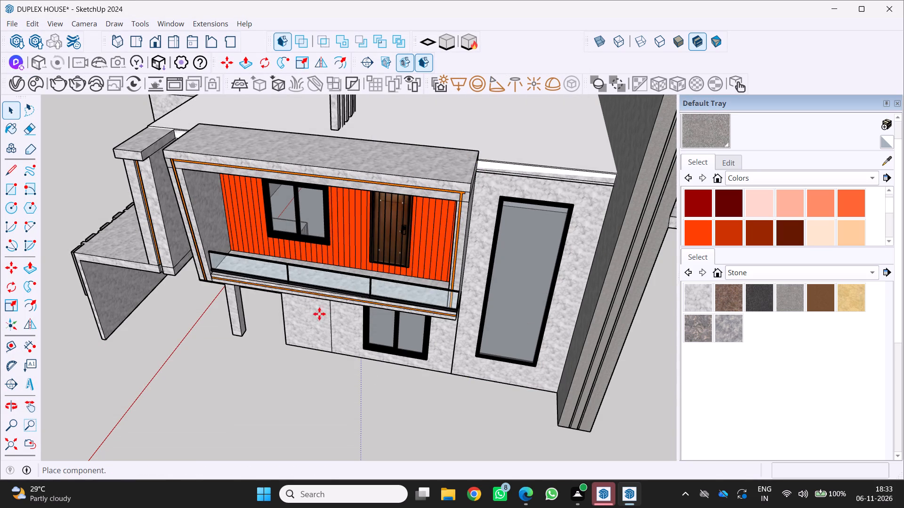
{"action": "scroll", "coordinate": [192, 255], "scroll_direction": "up", "scroll_amount": 14}
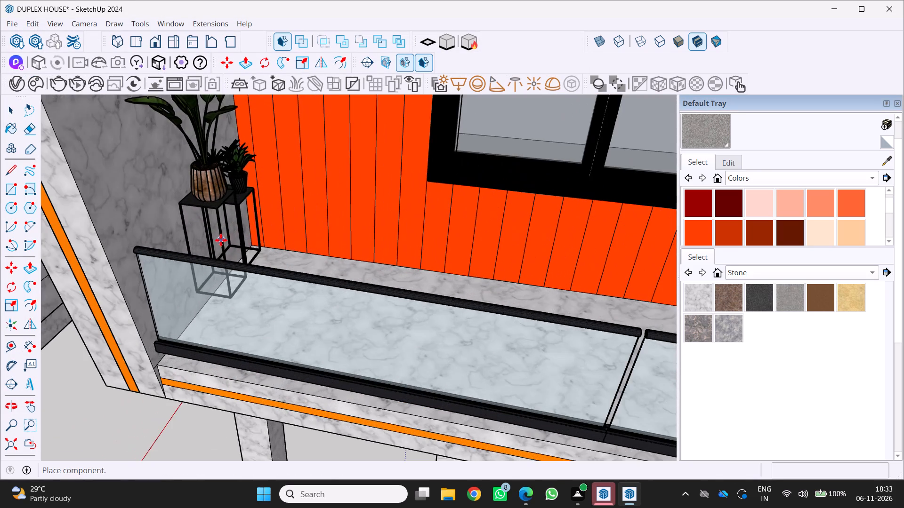
{"action": "scroll", "coordinate": [223, 235], "scroll_direction": "down", "scroll_amount": 17}
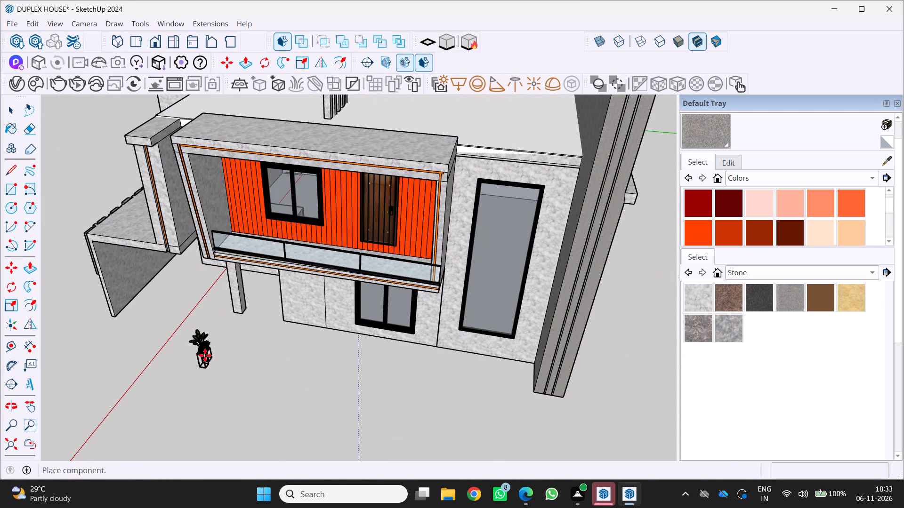
{"action": "left_click", "coordinate": [205, 355]}
{"action": "scroll", "coordinate": [218, 367], "scroll_direction": "up", "scroll_amount": 7}
{"action": "key", "text": "space"}
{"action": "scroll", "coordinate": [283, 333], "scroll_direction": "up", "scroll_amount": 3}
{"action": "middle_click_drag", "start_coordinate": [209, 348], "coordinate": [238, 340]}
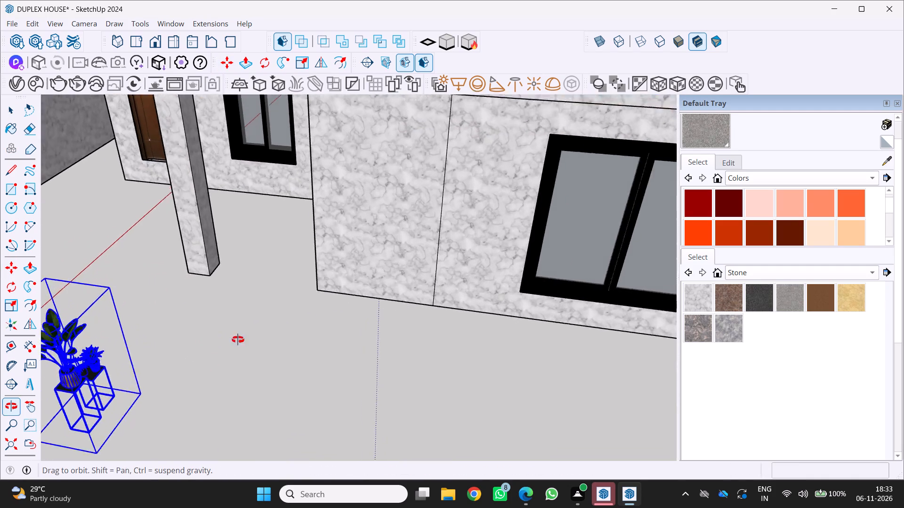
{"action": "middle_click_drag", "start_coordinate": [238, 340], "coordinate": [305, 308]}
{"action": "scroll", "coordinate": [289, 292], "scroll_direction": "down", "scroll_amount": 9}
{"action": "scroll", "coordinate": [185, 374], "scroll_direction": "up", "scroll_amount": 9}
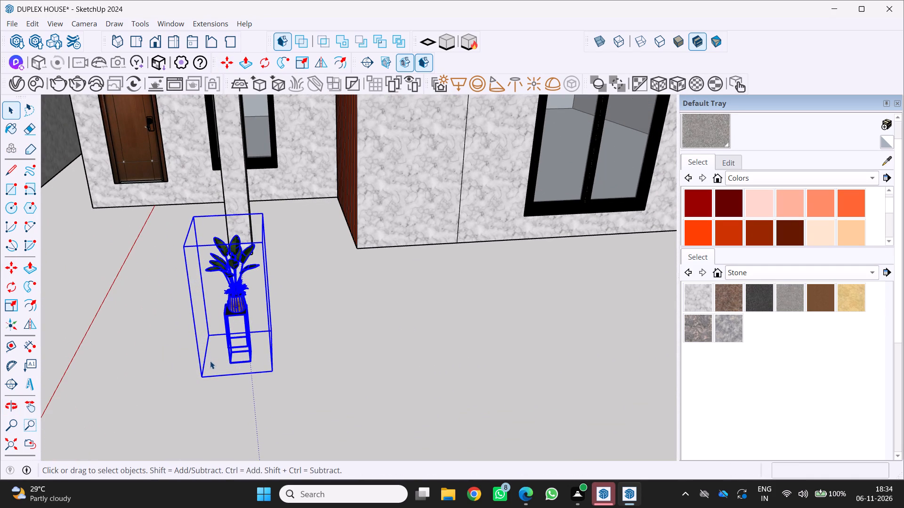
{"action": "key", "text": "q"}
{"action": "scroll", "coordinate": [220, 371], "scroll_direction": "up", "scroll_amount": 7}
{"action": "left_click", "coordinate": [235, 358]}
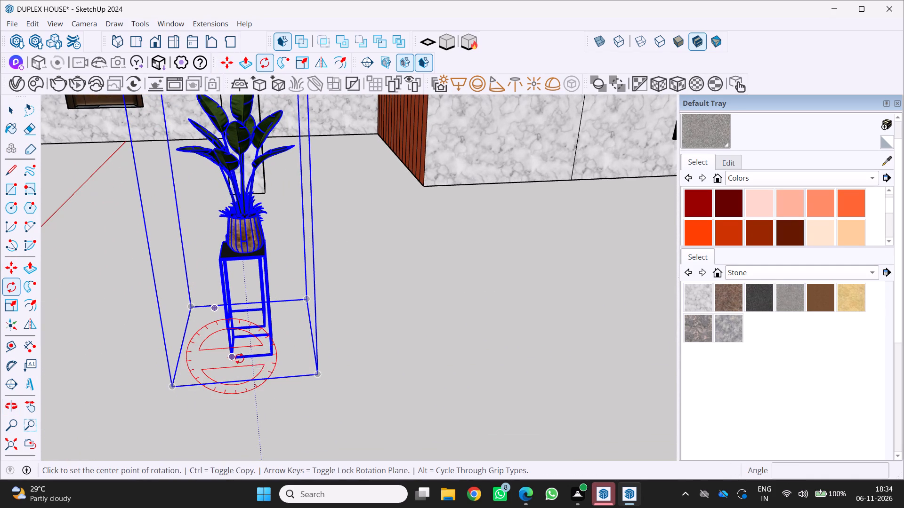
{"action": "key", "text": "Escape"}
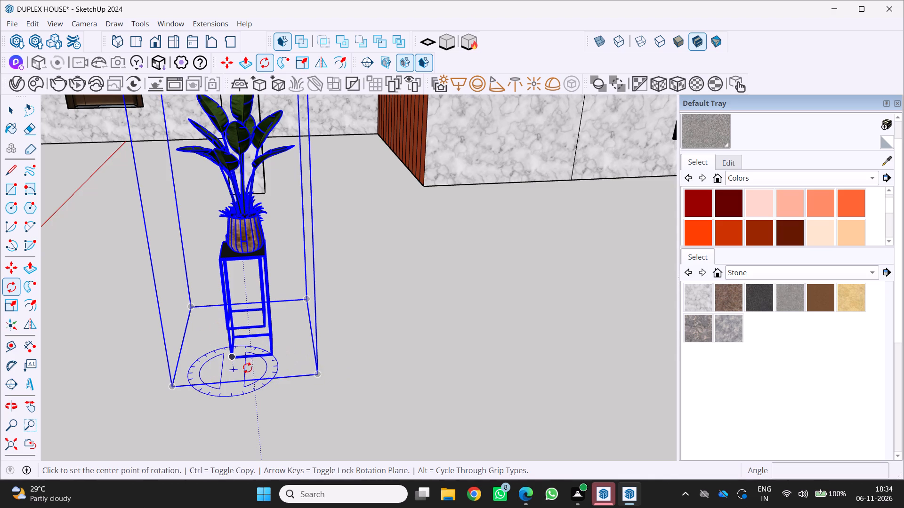
Rotate the plant stands component 90 degrees about the vertical axis, around a bottom corner of its bounding box.
{"action": "key", "text": "q"}
{"action": "key", "text": "Up"}
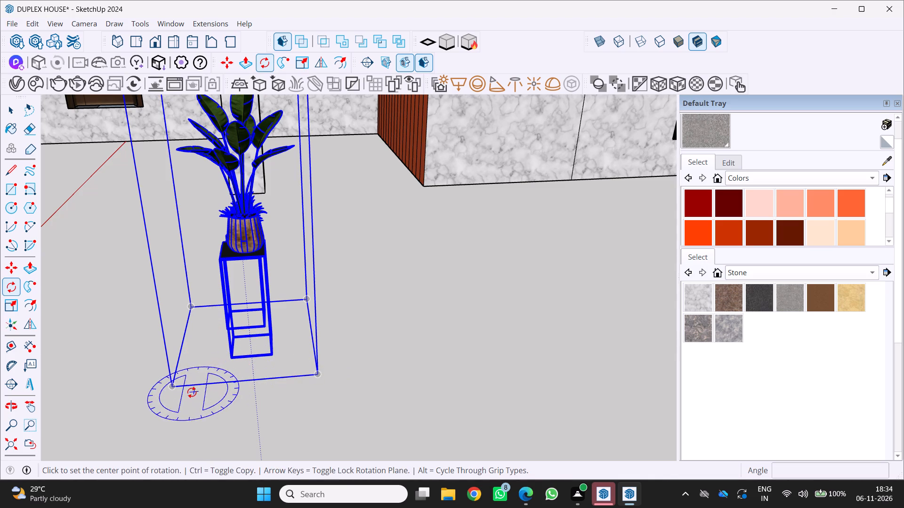
{"action": "left_click", "coordinate": [170, 382]}
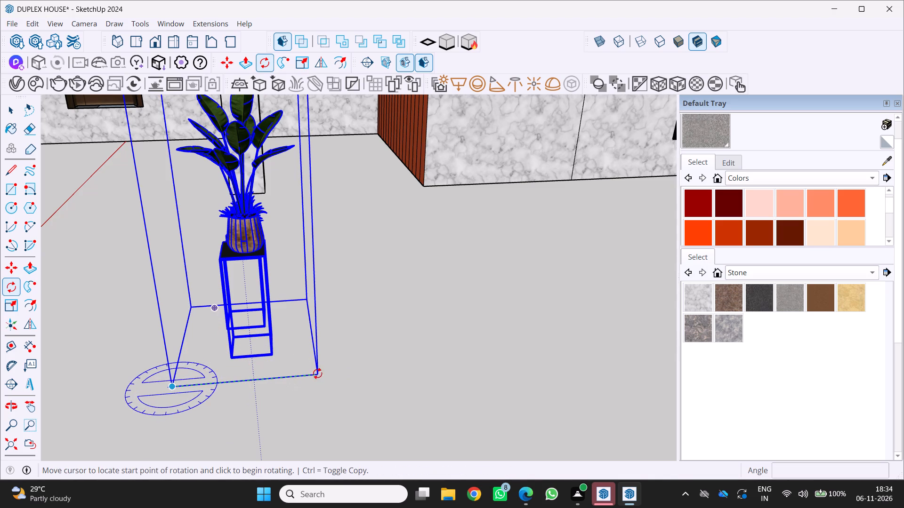
{"action": "left_click_drag", "start_coordinate": [317, 373], "coordinate": [316, 368]}
{"action": "scroll", "coordinate": [275, 294], "scroll_direction": "down", "scroll_amount": 4}
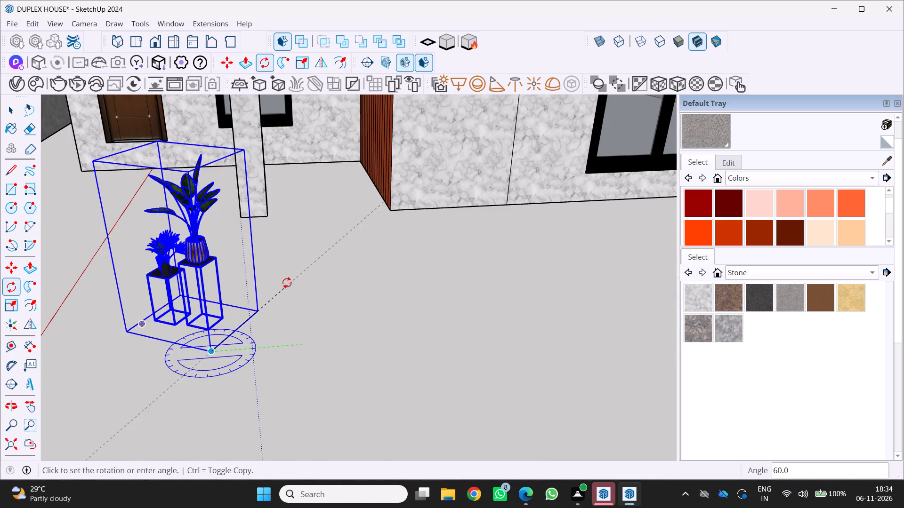
{"action": "scroll", "coordinate": [326, 346], "scroll_direction": "up", "scroll_amount": 4}
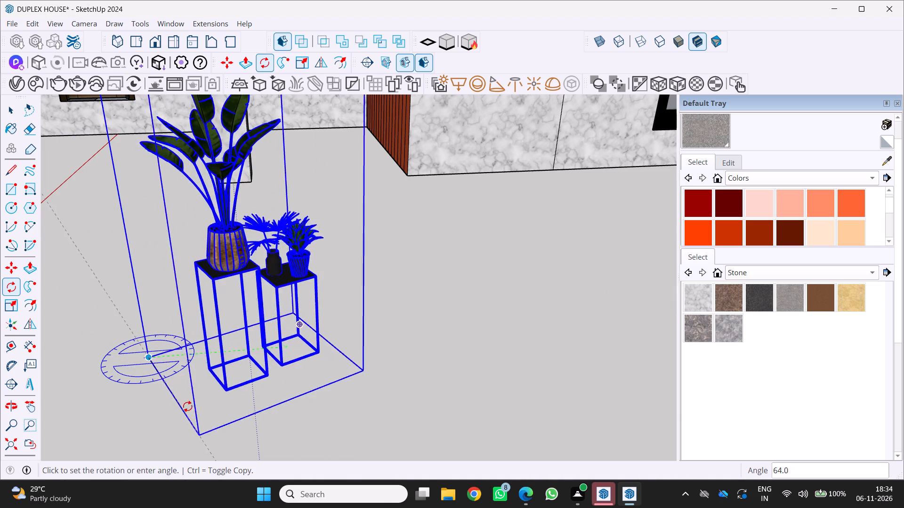
{"action": "scroll", "coordinate": [278, 342], "scroll_direction": "down", "scroll_amount": 1}
{"action": "middle_click_drag", "start_coordinate": [280, 342], "coordinate": [397, 305]}
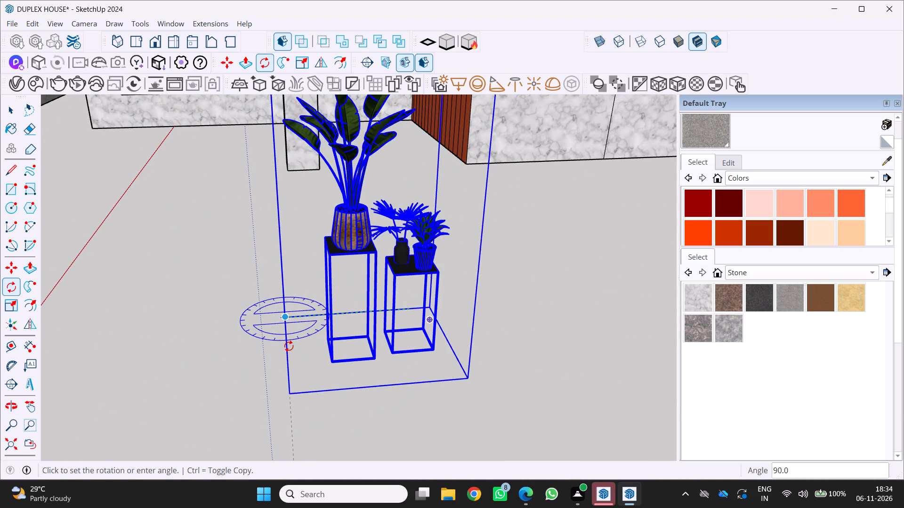
{"action": "left_click", "coordinate": [289, 346]}
Move the plant stands about 16.2 ft from the ground up to the balcony, into the end beside the dark side wall.
{"action": "scroll", "coordinate": [296, 350], "scroll_direction": "down", "scroll_amount": 10}
{"action": "middle_click_drag", "start_coordinate": [304, 355], "coordinate": [291, 348]}
{"action": "scroll", "coordinate": [304, 355], "scroll_direction": "up", "scroll_amount": 1}
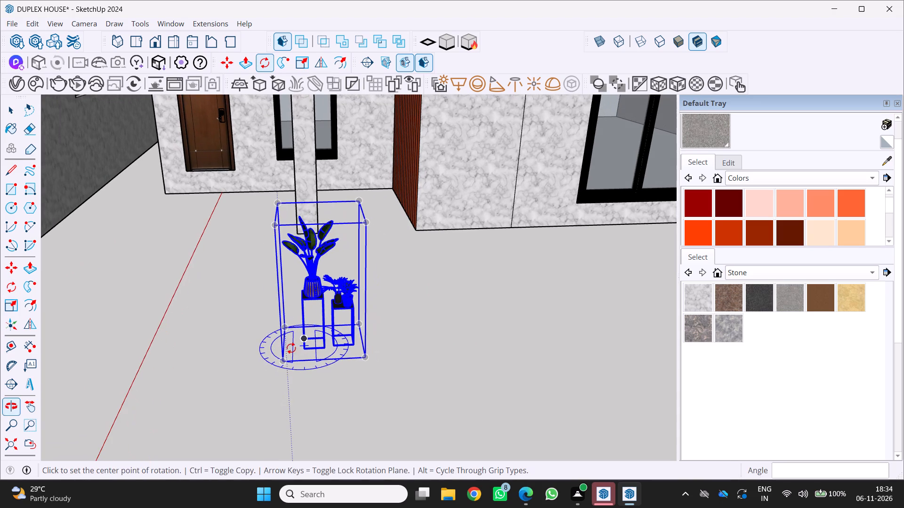
{"action": "key", "text": "m"}
{"action": "scroll", "coordinate": [371, 352], "scroll_direction": "up", "scroll_amount": 2}
{"action": "left_click", "coordinate": [362, 357]}
{"action": "scroll", "coordinate": [377, 332], "scroll_direction": "down", "scroll_amount": 2}
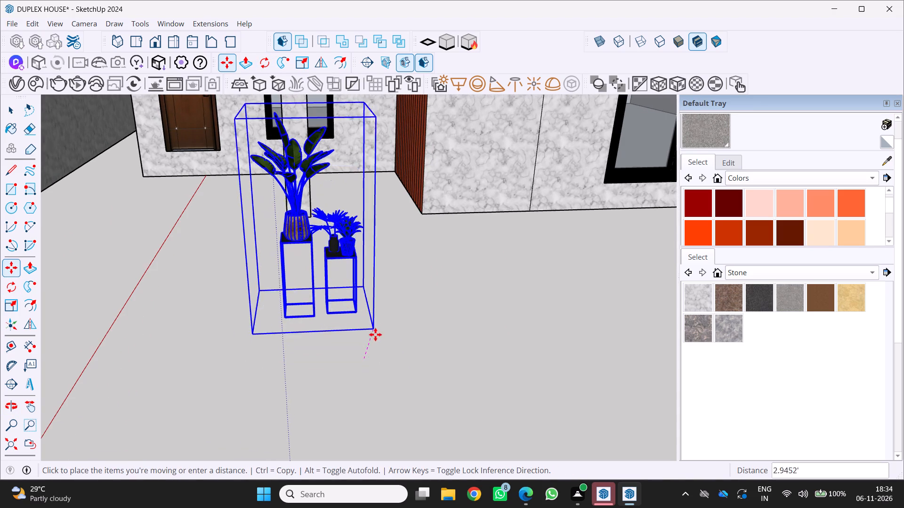
{"action": "scroll", "coordinate": [375, 334], "scroll_direction": "down", "scroll_amount": 13}
{"action": "scroll", "coordinate": [408, 243], "scroll_direction": "up", "scroll_amount": 7}
{"action": "scroll", "coordinate": [343, 158], "scroll_direction": "up", "scroll_amount": 1}
{"action": "middle_click_drag", "start_coordinate": [343, 158], "coordinate": [346, 165]}
{"action": "middle_click_drag", "start_coordinate": [346, 166], "coordinate": [341, 235]}
{"action": "scroll", "coordinate": [320, 255], "scroll_direction": "up", "scroll_amount": 2}
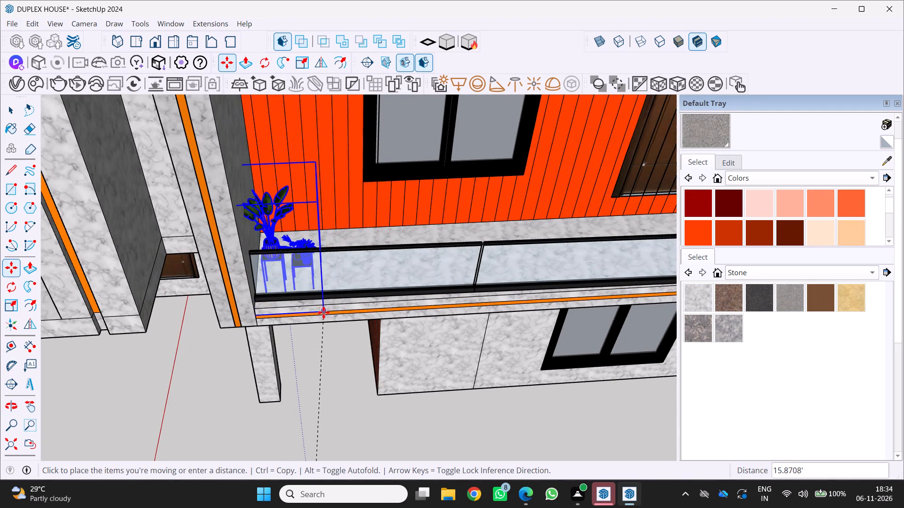
{"action": "scroll", "coordinate": [323, 313], "scroll_direction": "up", "scroll_amount": 3}
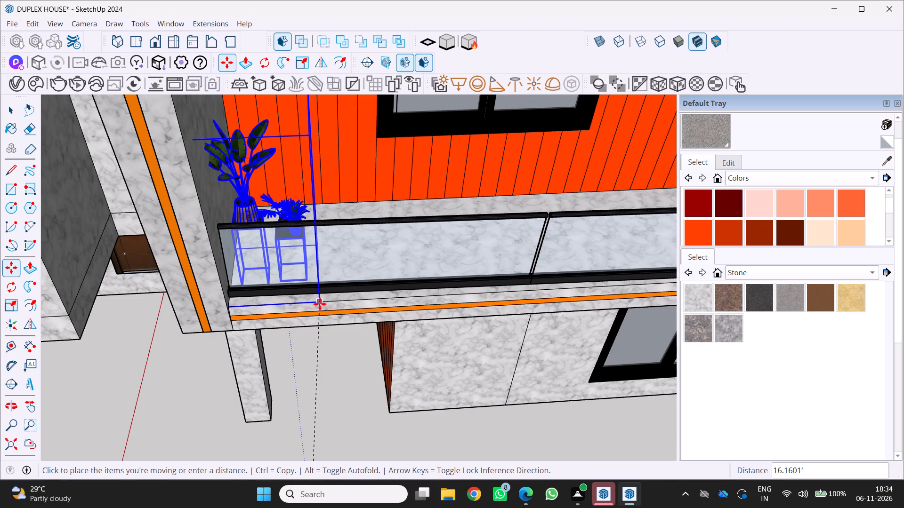
{"action": "left_click", "coordinate": [321, 302]}
{"action": "scroll", "coordinate": [337, 288], "scroll_direction": "down", "scroll_amount": 5}
{"action": "middle_click_drag", "start_coordinate": [331, 290], "coordinate": [305, 241]}
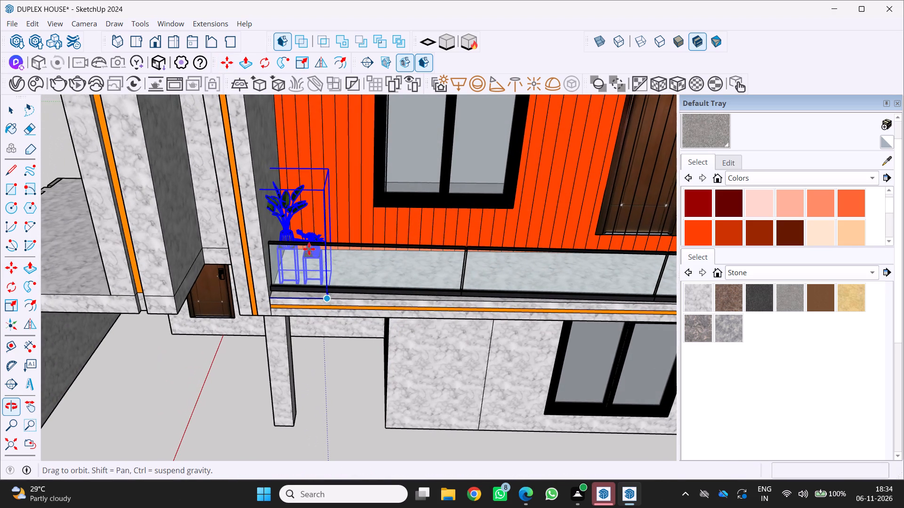
{"action": "key", "text": "space"}
{"action": "left_click", "coordinate": [353, 224]}
Examine from several angles how the plant stands sit on the balcony behind the glass railing.
{"action": "scroll", "coordinate": [303, 262], "scroll_direction": "up", "scroll_amount": 3}
{"action": "middle_click_drag", "start_coordinate": [295, 258], "coordinate": [404, 212]}
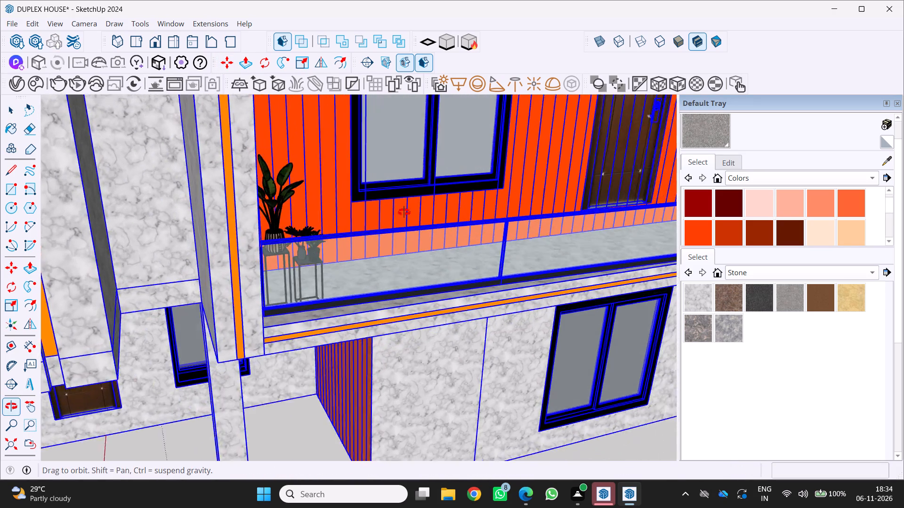
{"action": "scroll", "coordinate": [403, 213], "scroll_direction": "up", "scroll_amount": 1}
{"action": "middle_click_drag", "start_coordinate": [404, 212], "coordinate": [404, 212]}
{"action": "scroll", "coordinate": [401, 204], "scroll_direction": "down", "scroll_amount": 5}
{"action": "middle_click_drag", "start_coordinate": [377, 214], "coordinate": [257, 230]}
{"action": "scroll", "coordinate": [289, 232], "scroll_direction": "down", "scroll_amount": 7}
{"action": "scroll", "coordinate": [229, 228], "scroll_direction": "up", "scroll_amount": 2}
{"action": "middle_click_drag", "start_coordinate": [229, 229], "coordinate": [254, 244]}
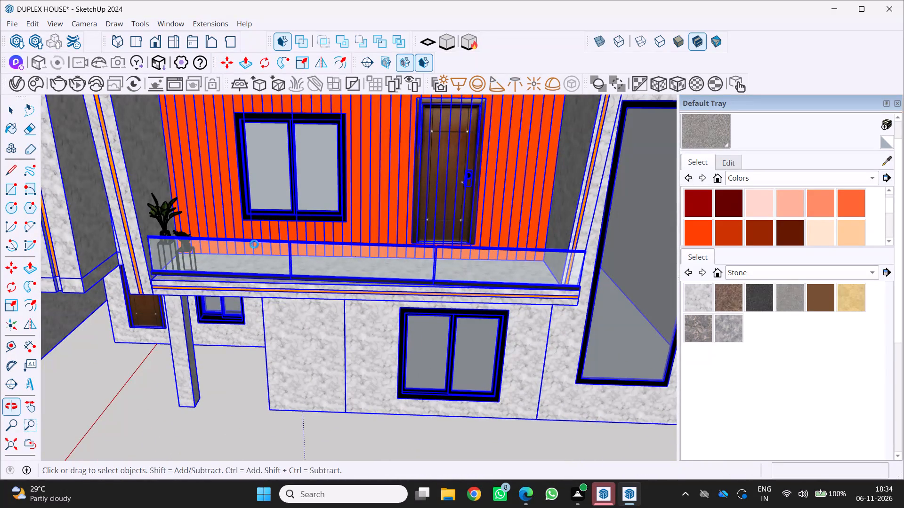
{"action": "middle_click_drag", "start_coordinate": [254, 244], "coordinate": [301, 255]}
{"action": "scroll", "coordinate": [225, 252], "scroll_direction": "up", "scroll_amount": 4}
{"action": "scroll", "coordinate": [227, 247], "scroll_direction": "down", "scroll_amount": 5}
{"action": "middle_click_drag", "start_coordinate": [280, 222], "coordinate": [292, 224]}
{"action": "middle_click_drag", "start_coordinate": [303, 224], "coordinate": [385, 222]}
{"action": "scroll", "coordinate": [384, 223], "scroll_direction": "down", "scroll_amount": 8}
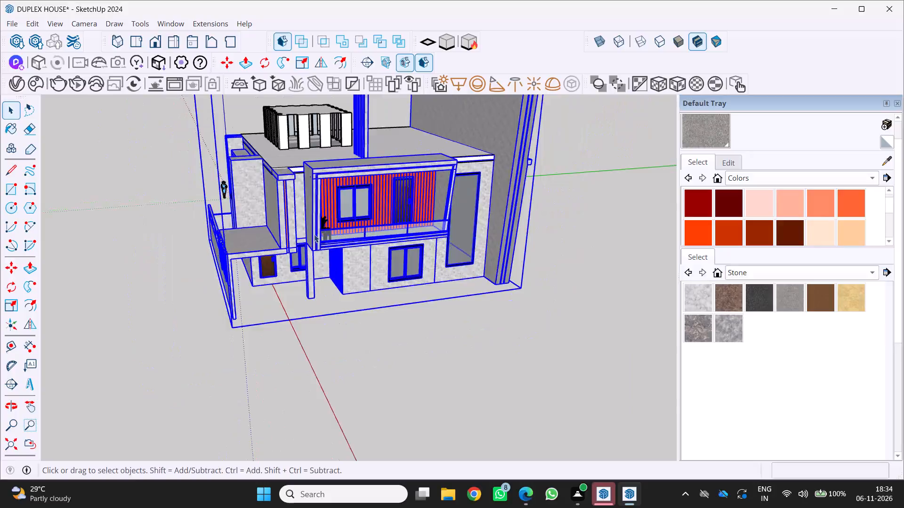
{"action": "middle_click_drag", "start_coordinate": [309, 236], "coordinate": [256, 282]}
{"action": "scroll", "coordinate": [281, 265], "scroll_direction": "up", "scroll_amount": 9}
{"action": "middle_click_drag", "start_coordinate": [299, 256], "coordinate": [254, 284]}
{"action": "scroll", "coordinate": [252, 290], "scroll_direction": "up", "scroll_amount": 3}
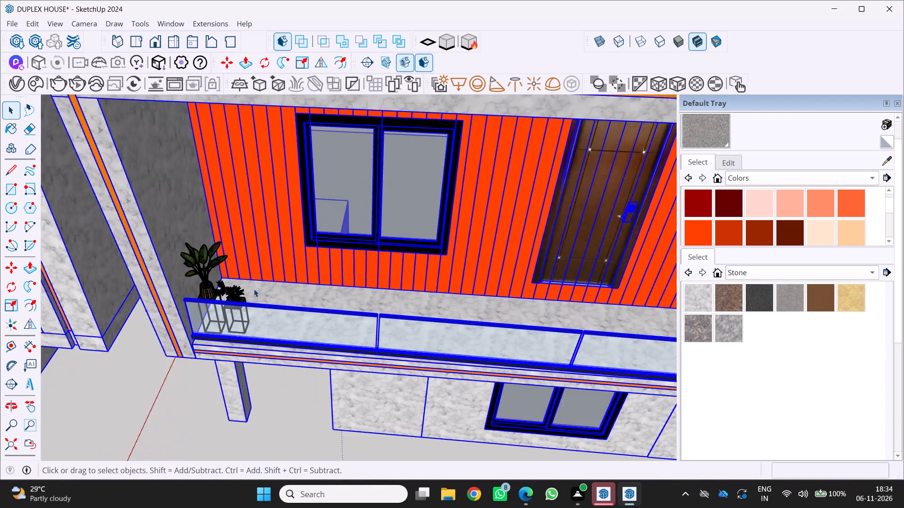
Move the plant stands about 1.1 ft along the balcony, away from the dark side wall.
{"action": "scroll", "coordinate": [254, 289], "scroll_direction": "up", "scroll_amount": 5}
{"action": "left_click", "coordinate": [248, 294]}
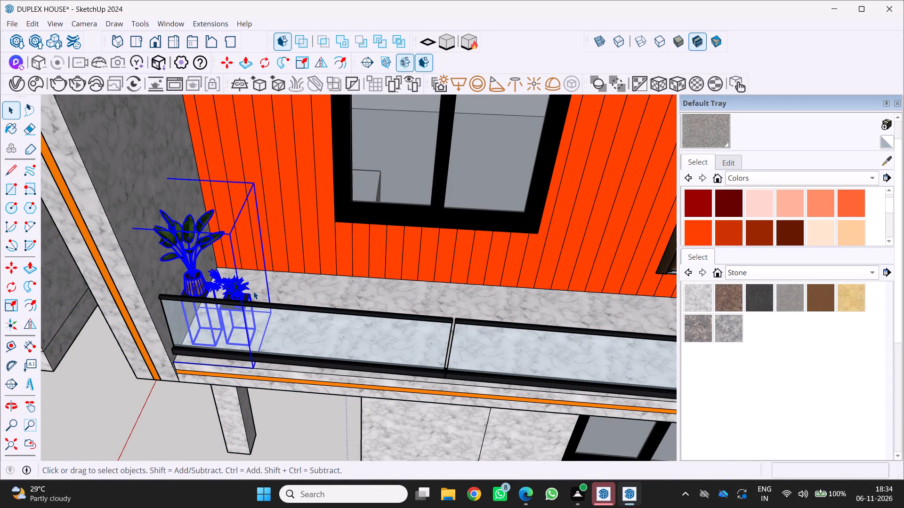
{"action": "key", "text": "m"}
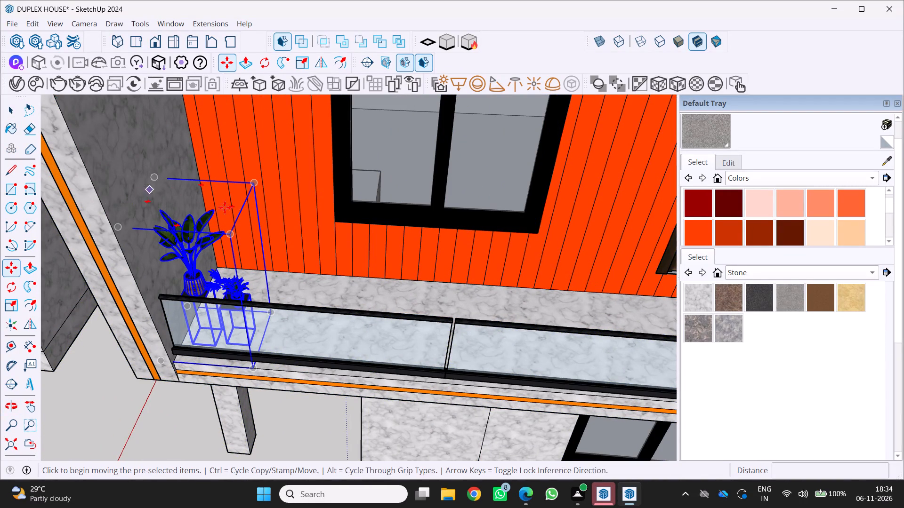
{"action": "left_click_drag", "start_coordinate": [227, 238], "coordinate": [251, 245]}
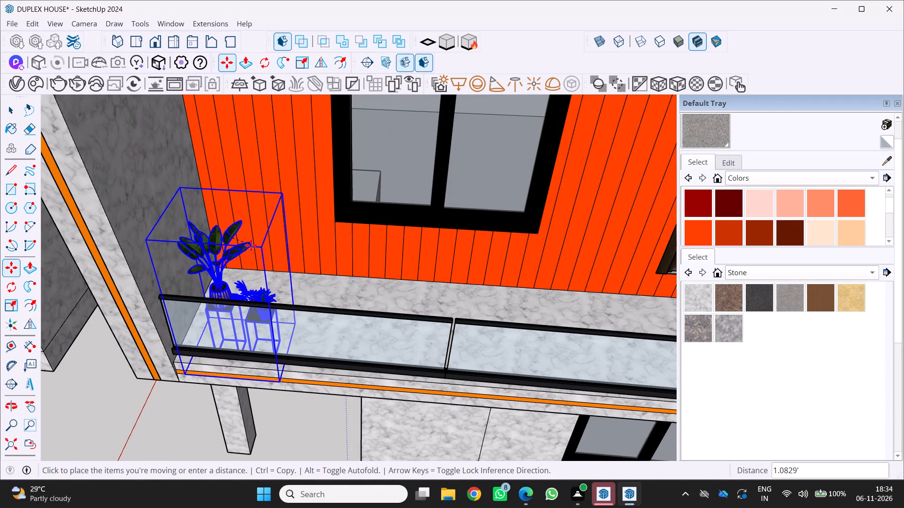
{"action": "left_click_drag", "start_coordinate": [251, 245], "coordinate": [252, 245]}
{"action": "middle_click_drag", "start_coordinate": [241, 250], "coordinate": [292, 222]}
{"action": "scroll", "coordinate": [252, 249], "scroll_direction": "up", "scroll_amount": 1}
{"action": "scroll", "coordinate": [292, 222], "scroll_direction": "down", "scroll_amount": 2}
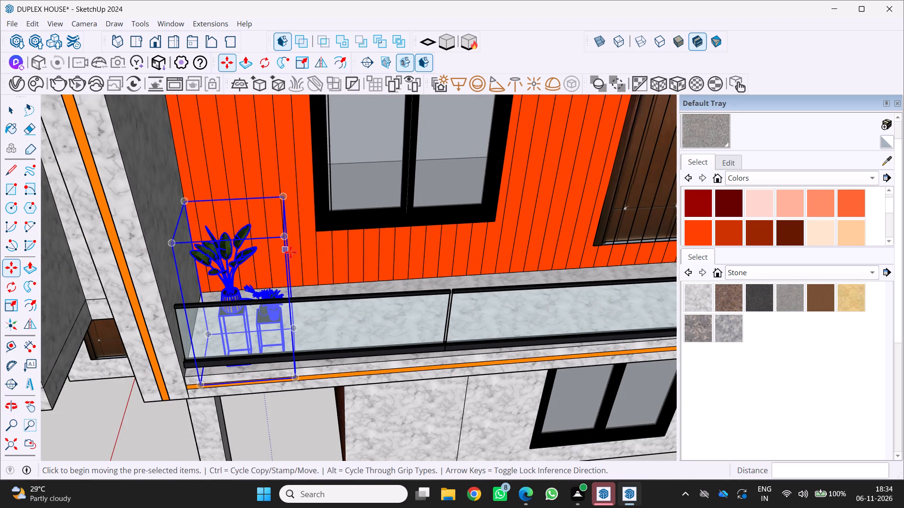
{"action": "key", "text": "space"}
{"action": "left_click_drag", "start_coordinate": [322, 267], "coordinate": [317, 263]}
Copy the plant stands along the balcony to its opposite end, beyond the wooden door.
{"action": "scroll", "coordinate": [266, 278], "scroll_direction": "up", "scroll_amount": 3}
{"action": "middle_click_drag", "start_coordinate": [238, 268], "coordinate": [184, 240]}
{"action": "scroll", "coordinate": [210, 253], "scroll_direction": "up", "scroll_amount": 1}
{"action": "middle_click_drag", "start_coordinate": [183, 240], "coordinate": [202, 194]}
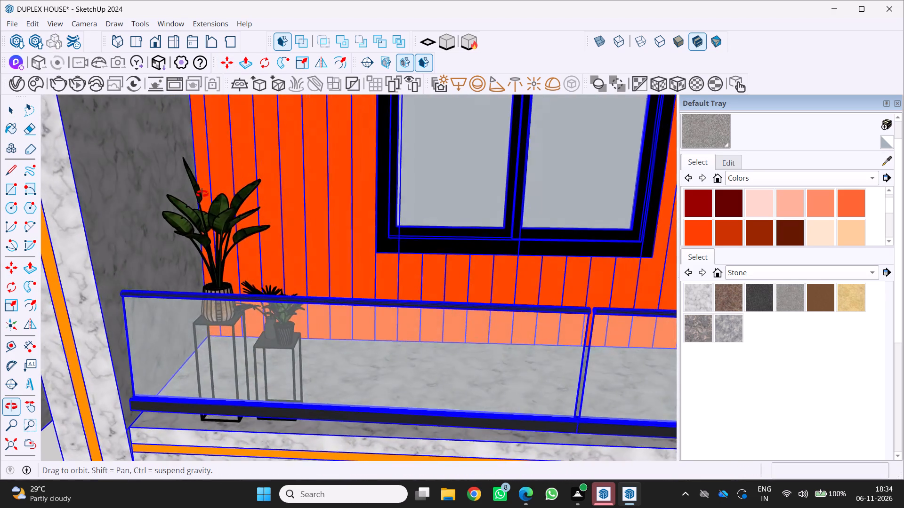
{"action": "middle_click_drag", "start_coordinate": [202, 194], "coordinate": [254, 186]}
{"action": "scroll", "coordinate": [248, 180], "scroll_direction": "down", "scroll_amount": 11}
{"action": "middle_click_drag", "start_coordinate": [210, 208], "coordinate": [183, 230]}
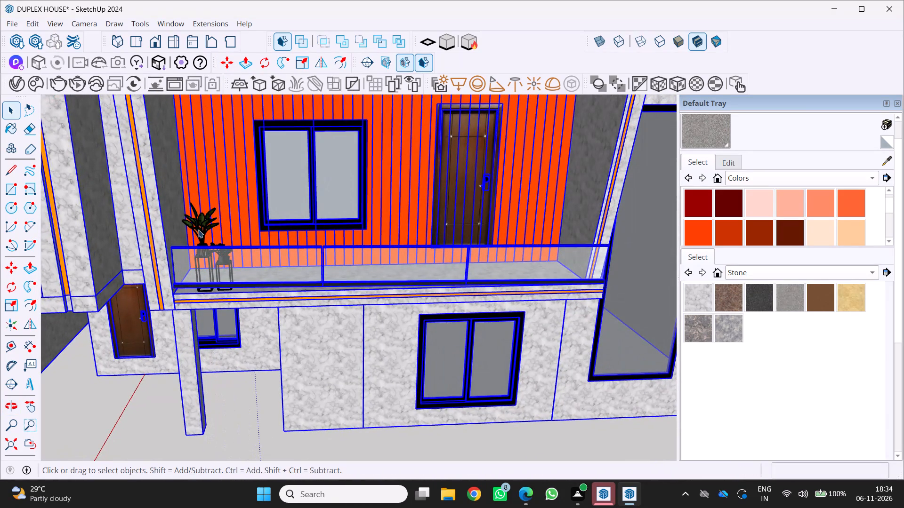
{"action": "left_click", "coordinate": [198, 230]}
{"action": "key", "text": "m"}
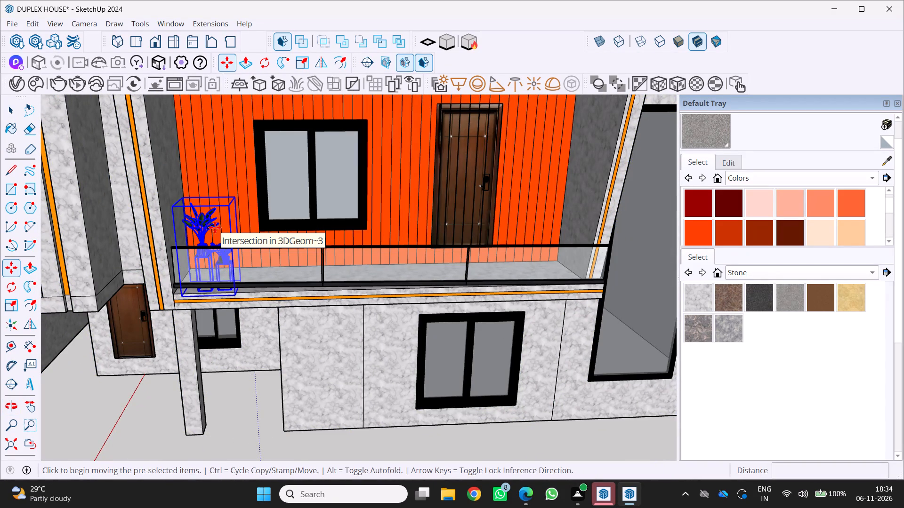
{"action": "left_click_drag", "start_coordinate": [229, 204], "coordinate": [240, 204]}
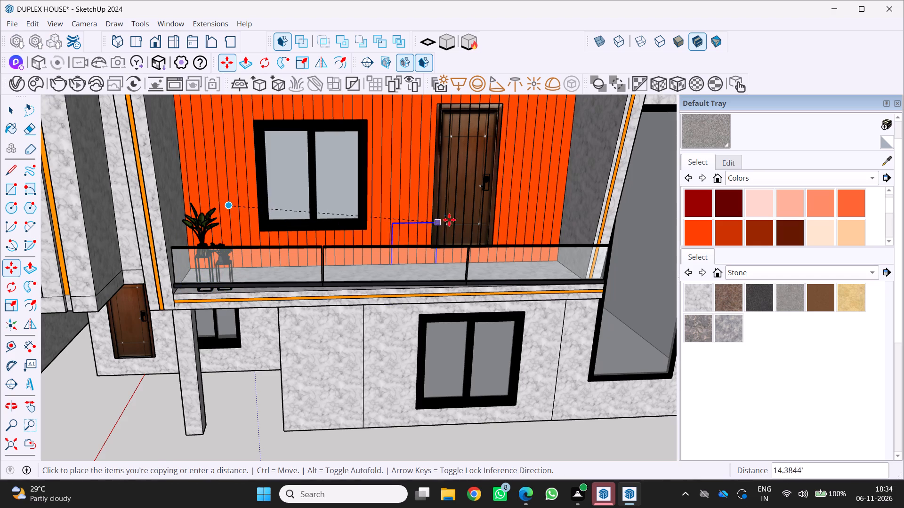
{"action": "scroll", "coordinate": [553, 201], "scroll_direction": "up", "scroll_amount": 1}
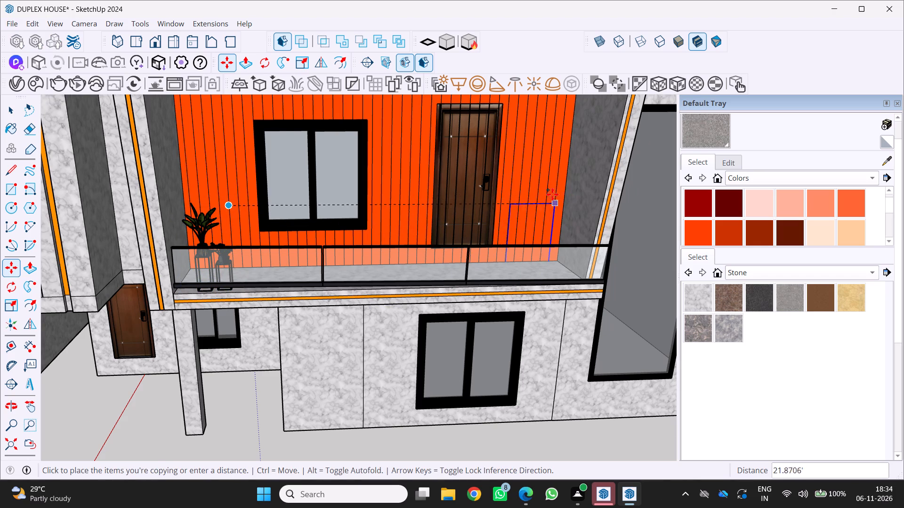
{"action": "scroll", "coordinate": [531, 185], "scroll_direction": "down", "scroll_amount": 10}
{"action": "middle_click_drag", "start_coordinate": [488, 171], "coordinate": [441, 214]}
{"action": "scroll", "coordinate": [469, 230], "scroll_direction": "up", "scroll_amount": 3}
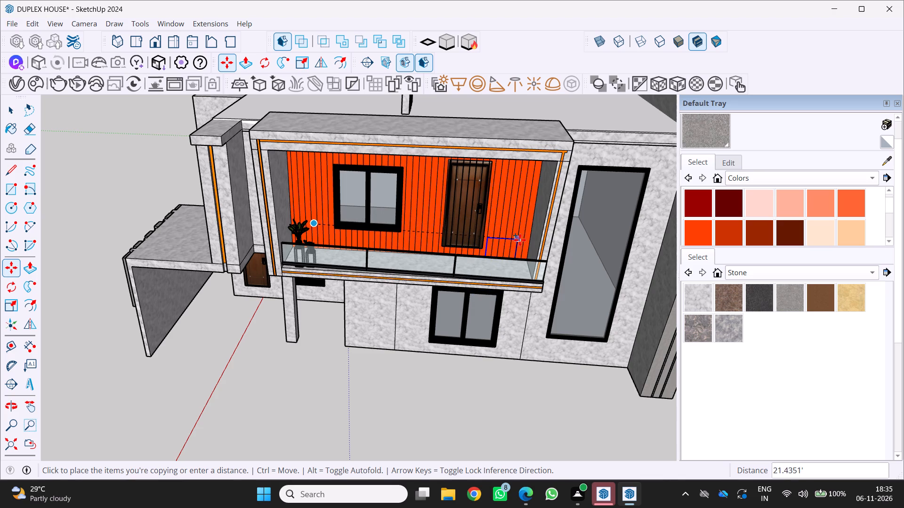
{"action": "left_click", "coordinate": [533, 260]}
Raise the copied plant stands vertically so they stand on the balcony floor behind the glass railing.
{"action": "scroll", "coordinate": [498, 246], "scroll_direction": "up", "scroll_amount": 3}
{"action": "middle_click_drag", "start_coordinate": [482, 243], "coordinate": [477, 237]}
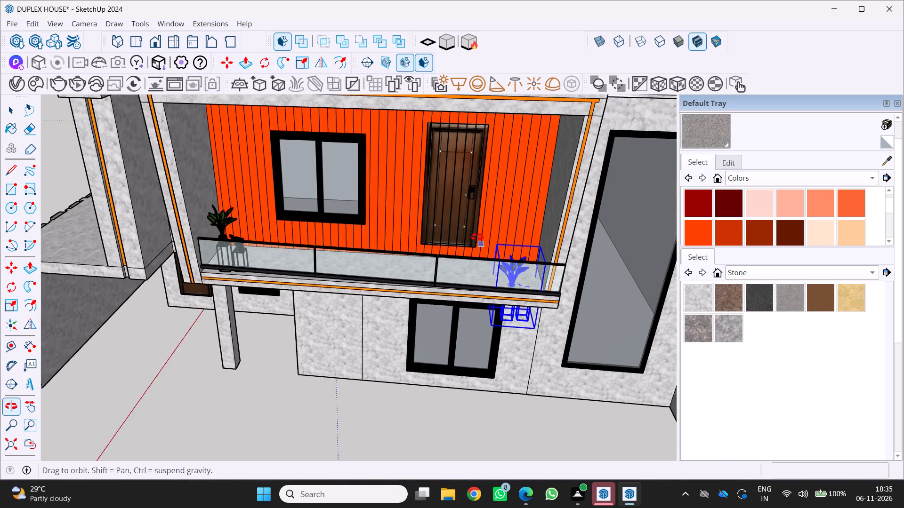
{"action": "middle_click_drag", "start_coordinate": [477, 237], "coordinate": [394, 184]}
{"action": "scroll", "coordinate": [460, 312], "scroll_direction": "up", "scroll_amount": 2}
{"action": "key", "text": "m"}
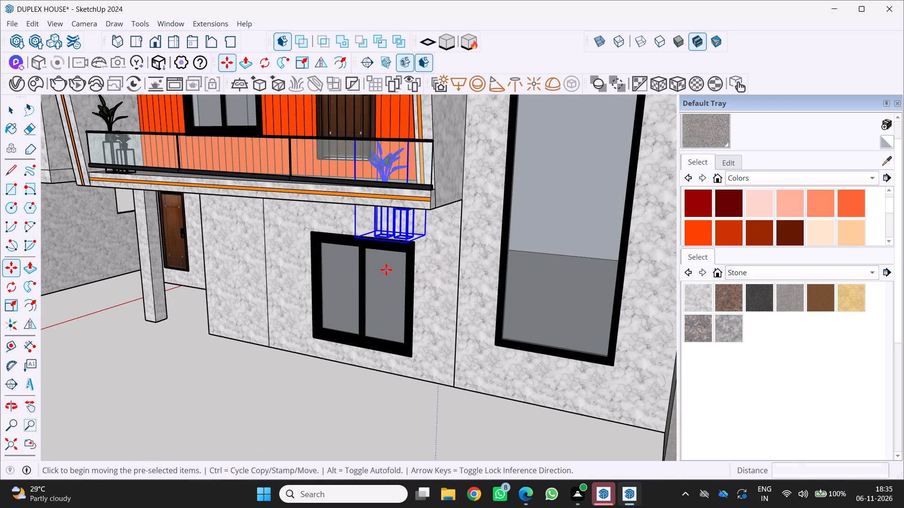
{"action": "scroll", "coordinate": [393, 267], "scroll_direction": "up", "scroll_amount": 1}
{"action": "left_click_drag", "start_coordinate": [412, 241], "coordinate": [419, 194]}
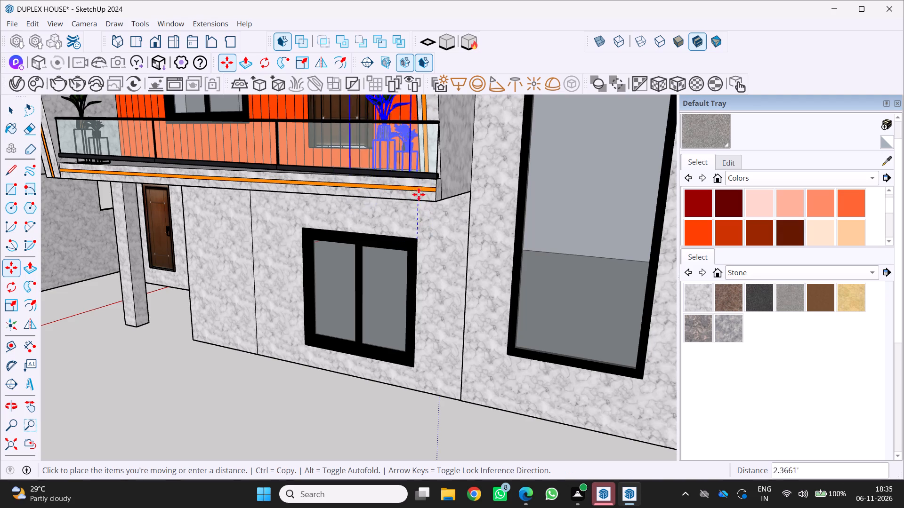
{"action": "left_click_drag", "start_coordinate": [419, 194], "coordinate": [417, 183]}
Move the copied plant stands about 2.3 ft along the balcony, away from the end wall and toward the door.
{"action": "middle_click_drag", "start_coordinate": [414, 186], "coordinate": [570, 299]}
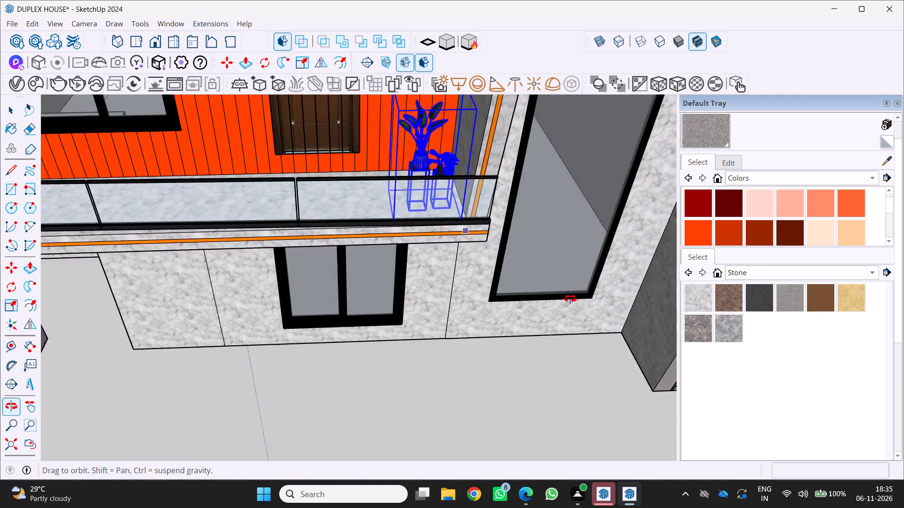
{"action": "middle_click_drag", "start_coordinate": [570, 299], "coordinate": [580, 293]}
{"action": "key", "text": "n"}
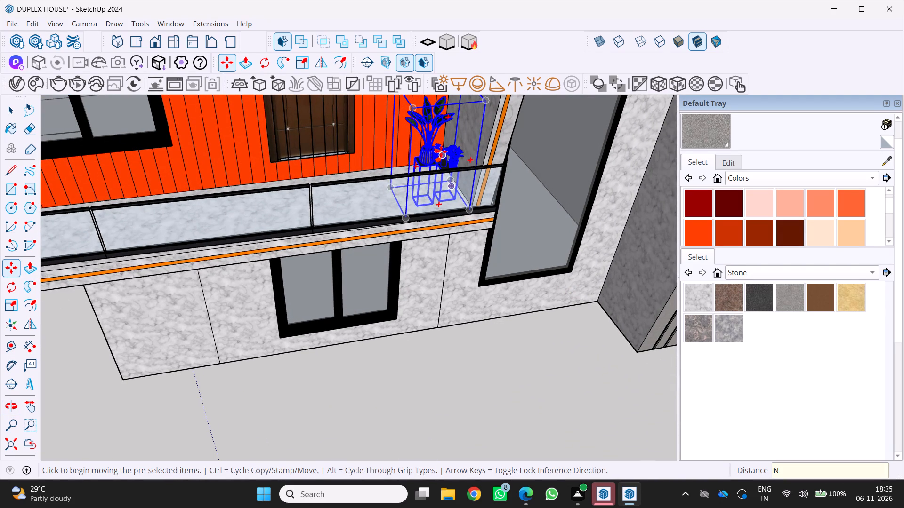
{"action": "key", "text": "m"}
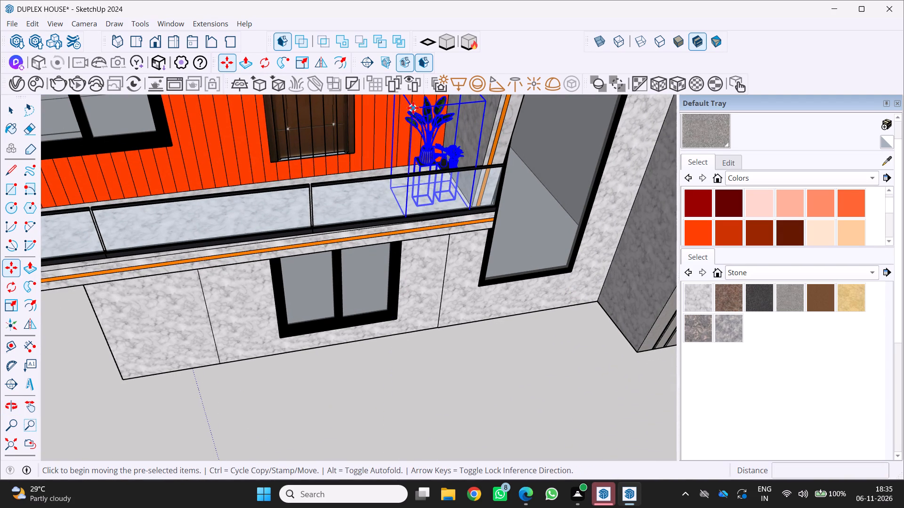
{"action": "left_click_drag", "start_coordinate": [413, 108], "coordinate": [360, 121]}
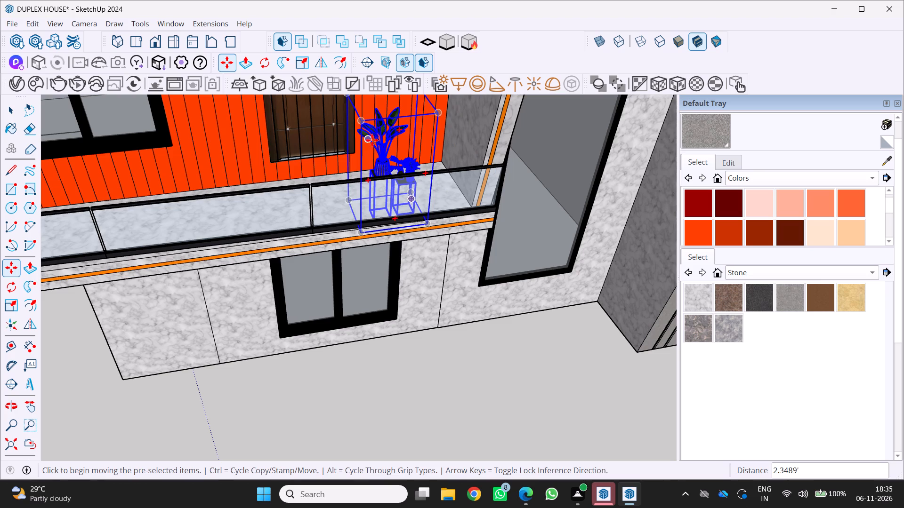
{"action": "key", "text": "space"}
{"action": "left_click", "coordinate": [315, 364]}
{"action": "scroll", "coordinate": [312, 330], "scroll_direction": "down", "scroll_amount": 5}
{"action": "key", "text": "space"}
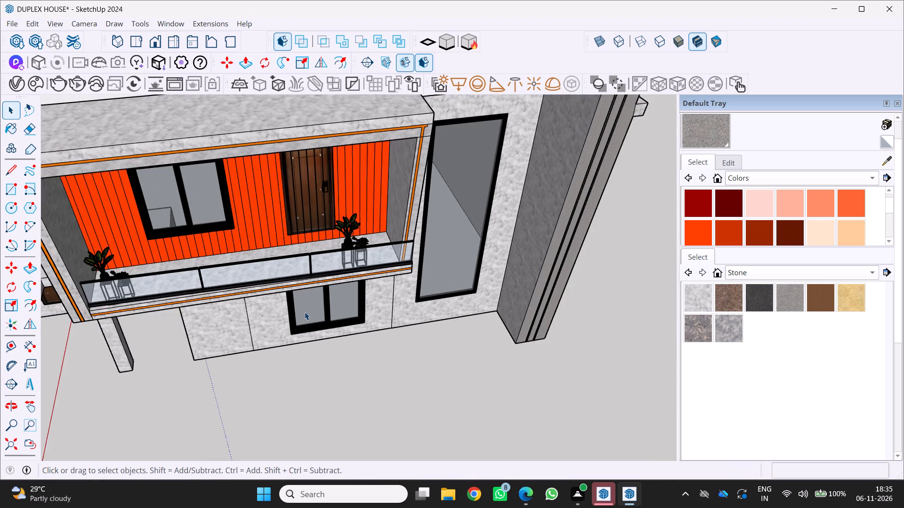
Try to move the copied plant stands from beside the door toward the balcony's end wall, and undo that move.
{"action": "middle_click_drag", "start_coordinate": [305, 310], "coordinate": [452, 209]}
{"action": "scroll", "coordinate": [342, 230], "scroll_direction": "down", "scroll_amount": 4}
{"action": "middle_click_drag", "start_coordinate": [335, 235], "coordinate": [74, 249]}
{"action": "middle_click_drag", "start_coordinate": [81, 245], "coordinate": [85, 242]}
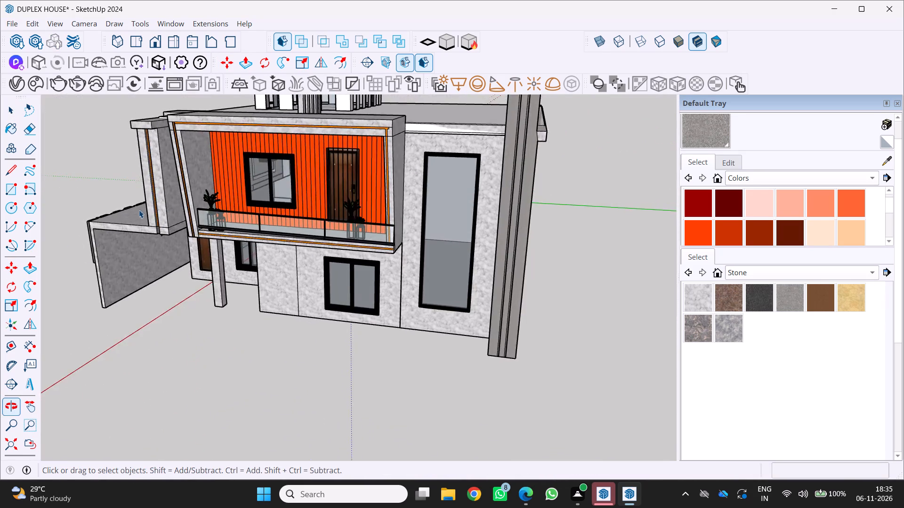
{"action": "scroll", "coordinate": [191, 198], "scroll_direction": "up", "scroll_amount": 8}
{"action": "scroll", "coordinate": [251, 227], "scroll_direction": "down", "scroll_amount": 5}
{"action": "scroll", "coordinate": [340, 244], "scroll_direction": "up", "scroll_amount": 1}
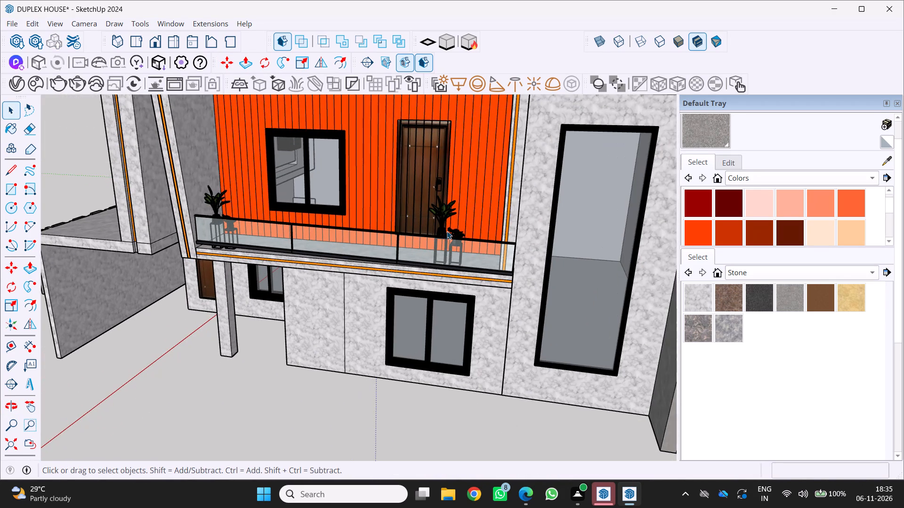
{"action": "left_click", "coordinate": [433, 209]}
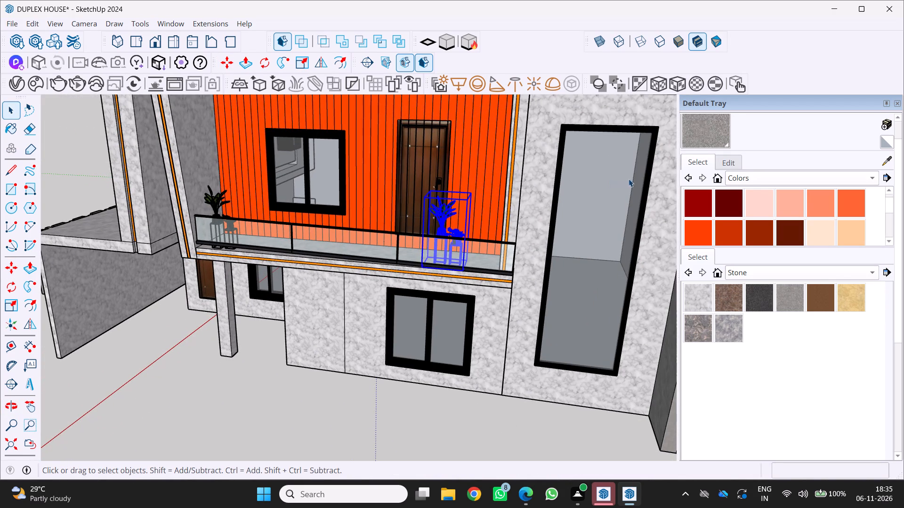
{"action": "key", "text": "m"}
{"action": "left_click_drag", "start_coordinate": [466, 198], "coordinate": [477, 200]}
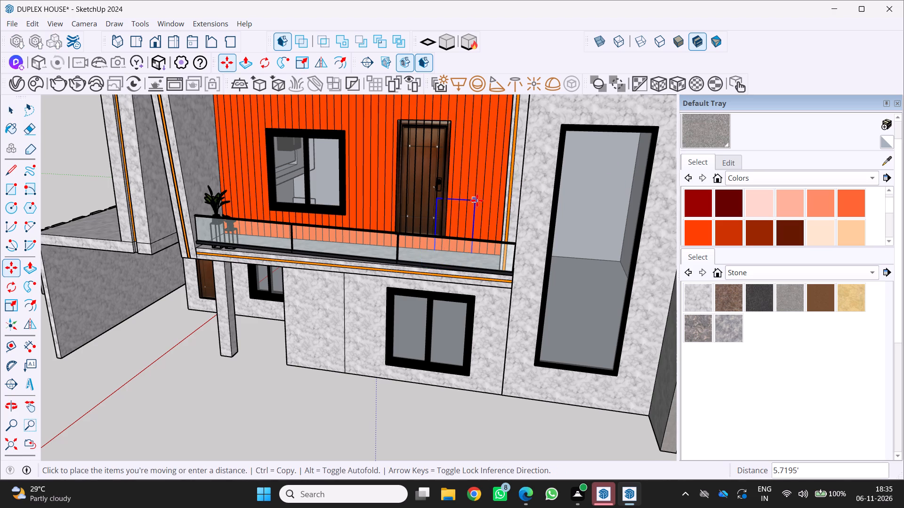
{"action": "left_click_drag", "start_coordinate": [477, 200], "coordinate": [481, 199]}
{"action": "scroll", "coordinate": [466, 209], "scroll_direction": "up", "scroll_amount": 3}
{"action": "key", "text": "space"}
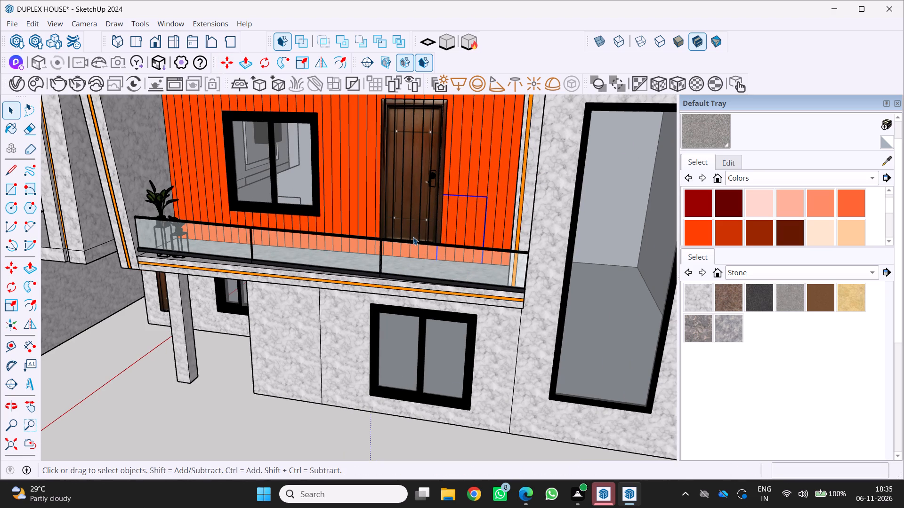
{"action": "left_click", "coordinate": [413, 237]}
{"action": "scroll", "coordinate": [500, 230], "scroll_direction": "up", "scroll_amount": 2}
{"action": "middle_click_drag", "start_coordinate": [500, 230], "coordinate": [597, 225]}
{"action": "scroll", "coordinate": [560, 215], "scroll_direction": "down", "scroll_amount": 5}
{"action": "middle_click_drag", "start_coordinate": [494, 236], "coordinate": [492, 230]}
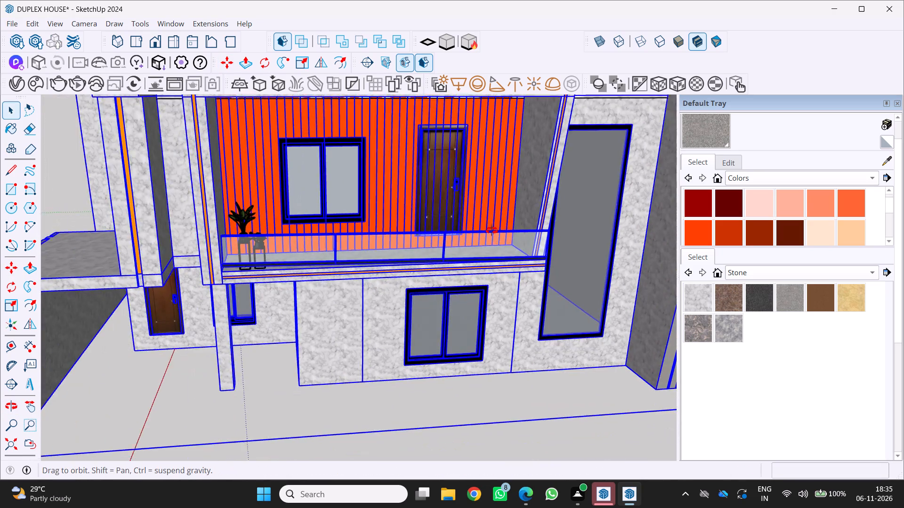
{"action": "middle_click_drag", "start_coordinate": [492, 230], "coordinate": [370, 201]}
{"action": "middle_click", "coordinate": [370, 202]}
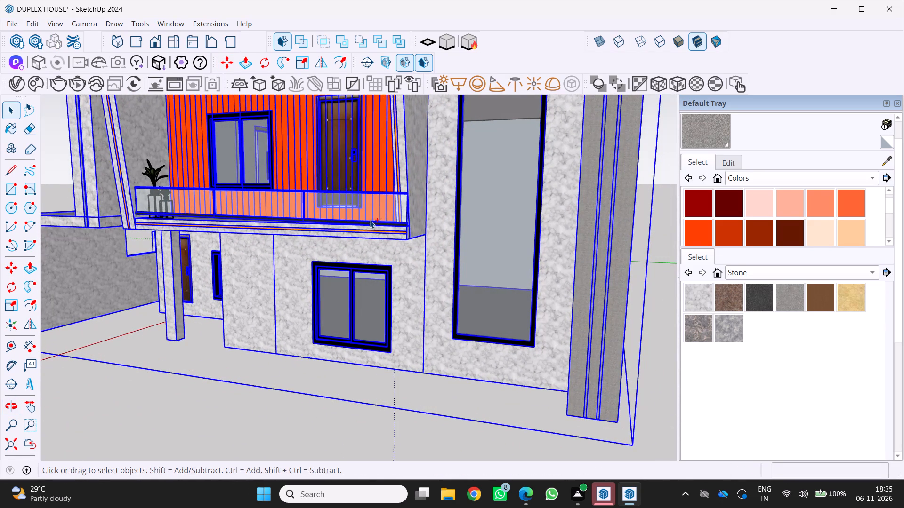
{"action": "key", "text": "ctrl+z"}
Move the copied plant stands about 1.1 ft across the balcony floor toward the end wall by a bottom corner.
{"action": "scroll", "coordinate": [381, 179], "scroll_direction": "up", "scroll_amount": 5}
{"action": "left_click", "coordinate": [341, 165]}
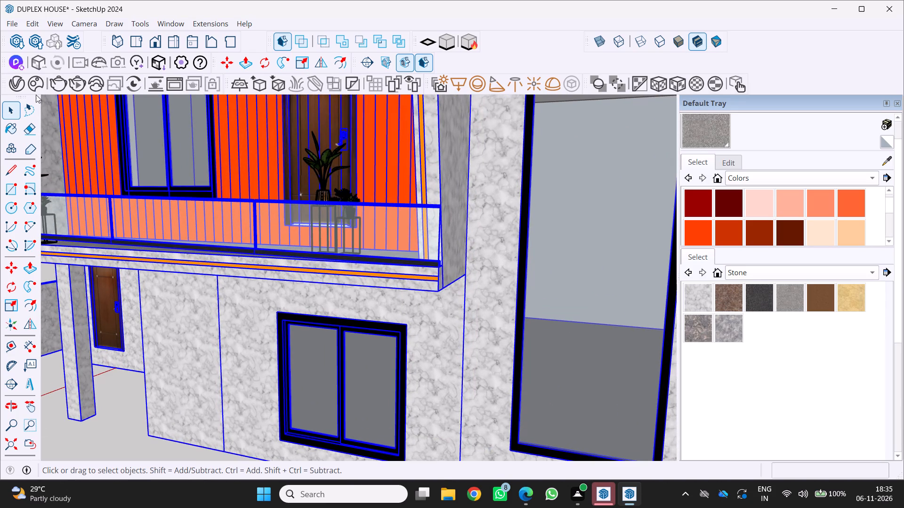
{"action": "middle_click_drag", "start_coordinate": [223, 201], "coordinate": [453, 280]}
{"action": "middle_click_drag", "start_coordinate": [0, 160], "coordinate": [254, 254]}
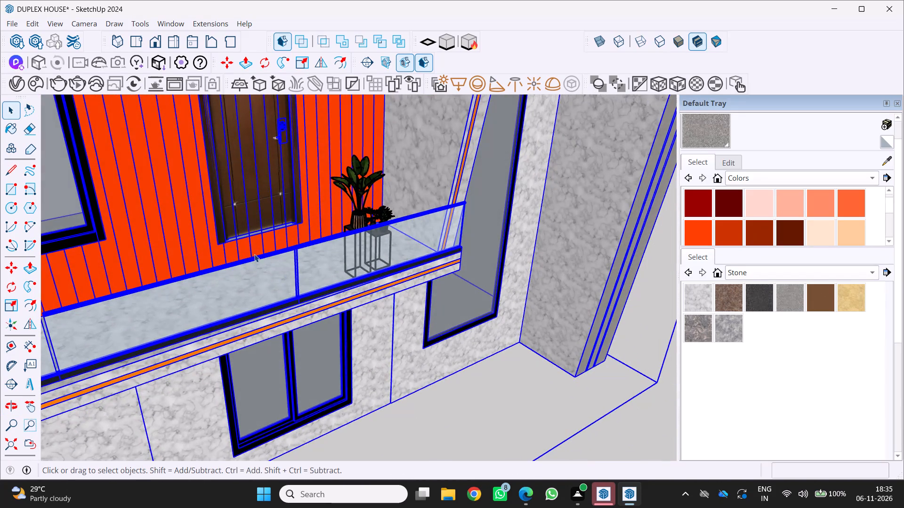
{"action": "middle_click_drag", "start_coordinate": [254, 254], "coordinate": [250, 237]}
{"action": "scroll", "coordinate": [255, 253], "scroll_direction": "up", "scroll_amount": 1}
{"action": "scroll", "coordinate": [153, 206], "scroll_direction": "down", "scroll_amount": 1}
{"action": "middle_click_drag", "start_coordinate": [152, 212], "coordinate": [267, 218]}
{"action": "scroll", "coordinate": [272, 218], "scroll_direction": "down", "scroll_amount": 1}
{"action": "scroll", "coordinate": [315, 227], "scroll_direction": "up", "scroll_amount": 2}
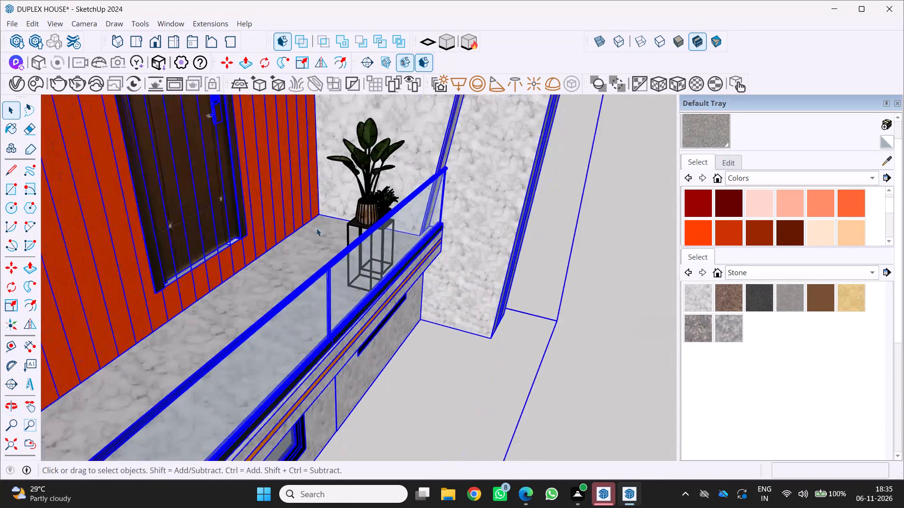
{"action": "scroll", "coordinate": [316, 228], "scroll_direction": "up", "scroll_amount": 4}
{"action": "middle_click_drag", "start_coordinate": [324, 233], "coordinate": [365, 280]}
{"action": "scroll", "coordinate": [383, 247], "scroll_direction": "up", "scroll_amount": 2}
{"action": "left_click", "coordinate": [384, 237]}
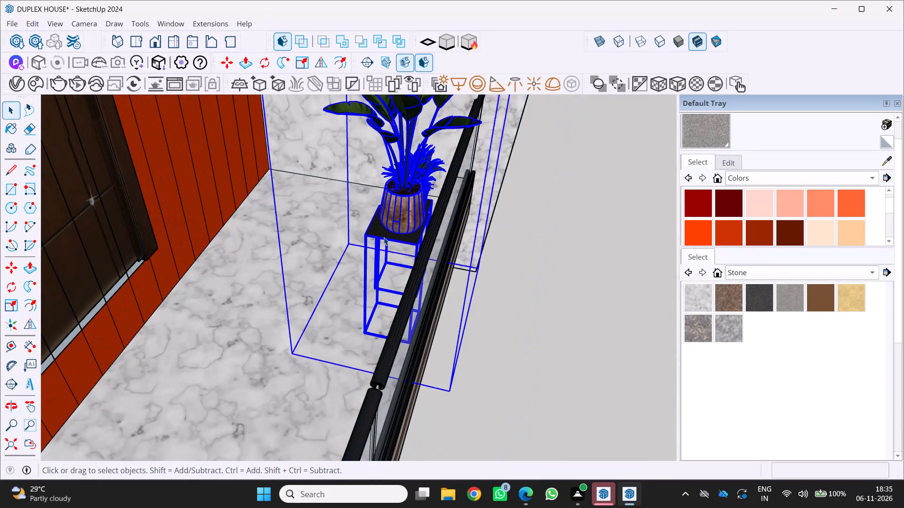
{"action": "key", "text": "m"}
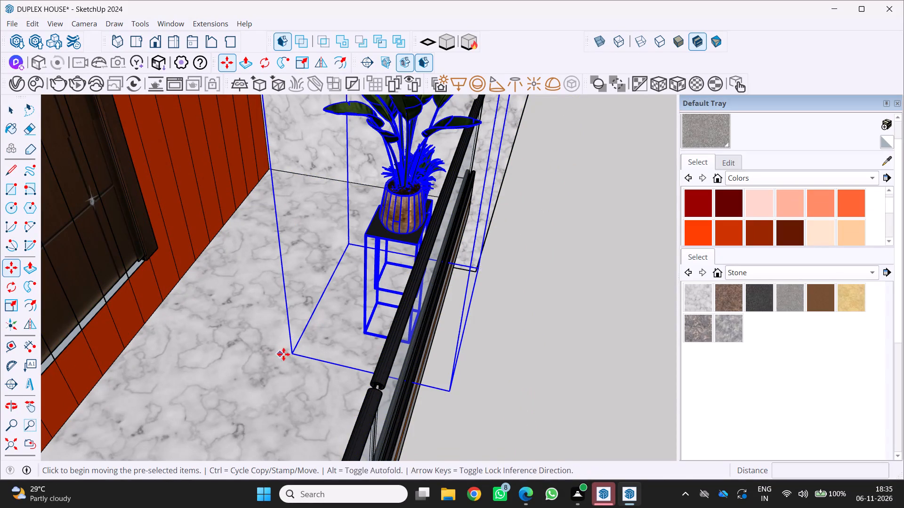
{"action": "left_click_drag", "start_coordinate": [286, 353], "coordinate": [299, 318]}
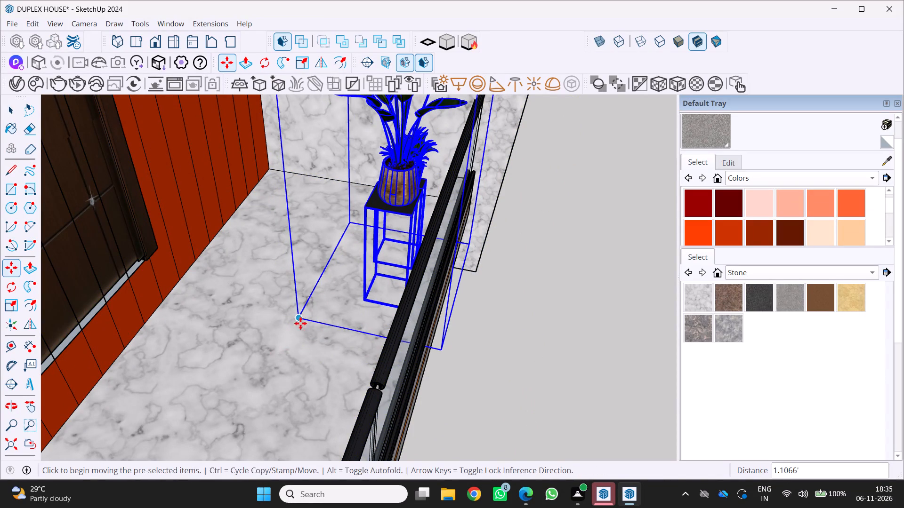
{"action": "scroll", "coordinate": [303, 337], "scroll_direction": "down", "scroll_amount": 5}
{"action": "key", "text": "space"}
{"action": "left_click", "coordinate": [291, 360]}
Examine the placement of both sets of plant stands on the balcony from the front of the house.
{"action": "scroll", "coordinate": [273, 345], "scroll_direction": "down", "scroll_amount": 5}
{"action": "middle_click", "coordinate": [262, 331]}
{"action": "middle_click_drag", "start_coordinate": [260, 330], "coordinate": [130, 251]}
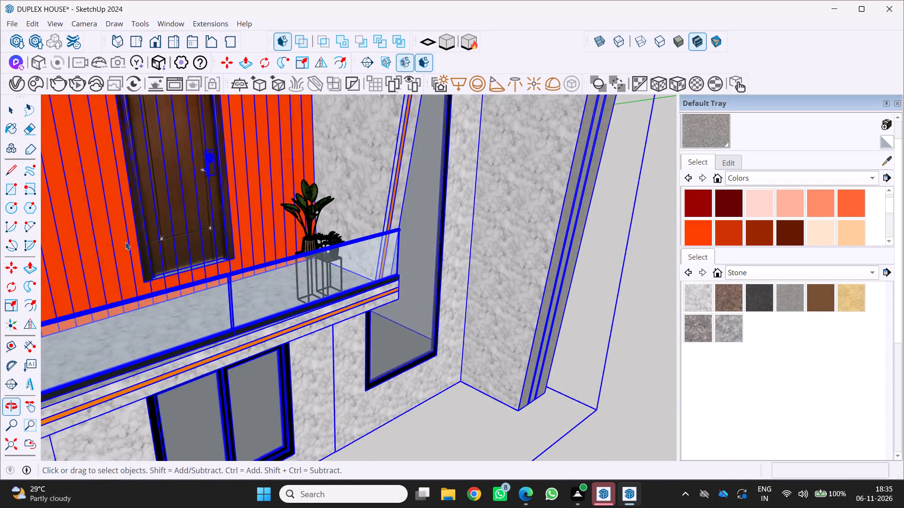
{"action": "scroll", "coordinate": [129, 243], "scroll_direction": "down", "scroll_amount": 5}
{"action": "middle_click_drag", "start_coordinate": [203, 267], "coordinate": [119, 257]}
{"action": "scroll", "coordinate": [121, 259], "scroll_direction": "down", "scroll_amount": 11}
{"action": "middle_click_drag", "start_coordinate": [196, 258], "coordinate": [105, 257]}
{"action": "scroll", "coordinate": [87, 253], "scroll_direction": "up", "scroll_amount": 1}
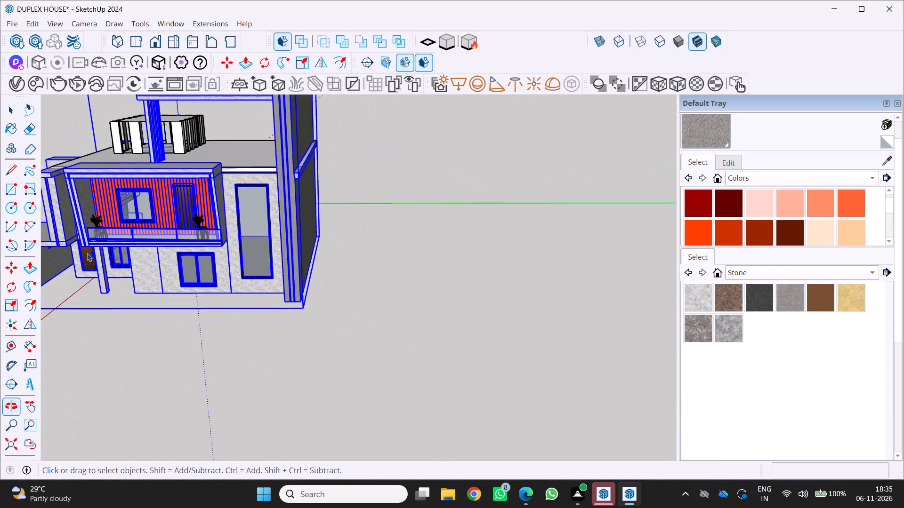
{"action": "scroll", "coordinate": [87, 253], "scroll_direction": "up", "scroll_amount": 5}
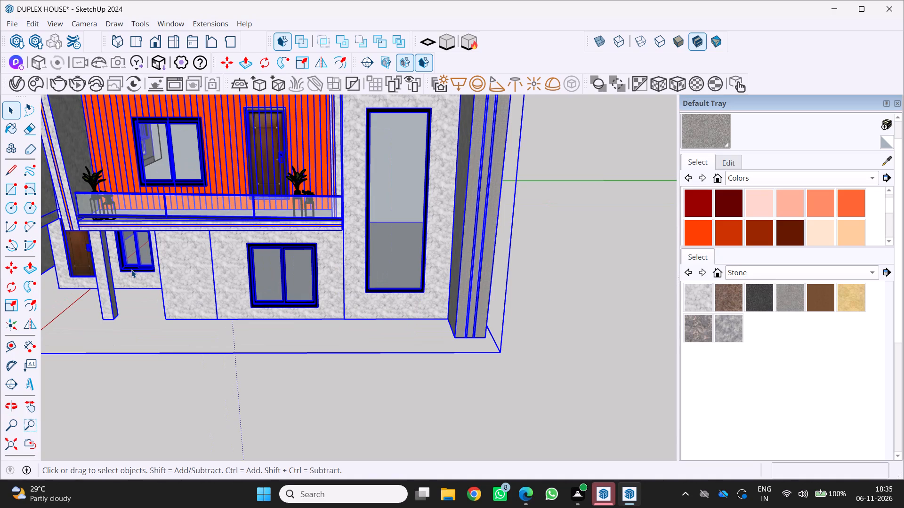
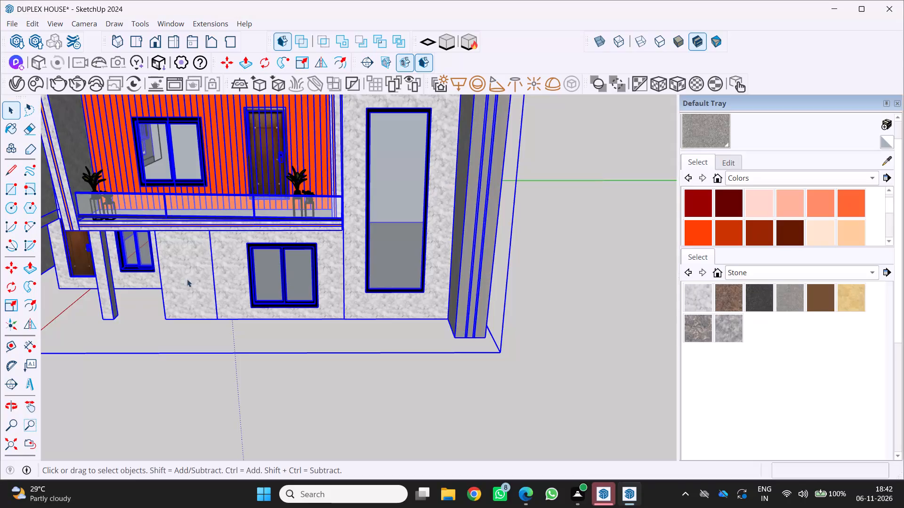
Examine the front facade and overall massing of the duplex house from several angles and distances.
{"action": "scroll", "coordinate": [187, 279], "scroll_direction": "down", "scroll_amount": 2}
{"action": "middle_click_drag", "start_coordinate": [301, 315], "coordinate": [344, 313]}
{"action": "middle_click_drag", "start_coordinate": [348, 311], "coordinate": [491, 300]}
{"action": "scroll", "coordinate": [491, 300], "scroll_direction": "down", "scroll_amount": 4}
{"action": "middle_click_drag", "start_coordinate": [439, 327], "coordinate": [294, 310]}
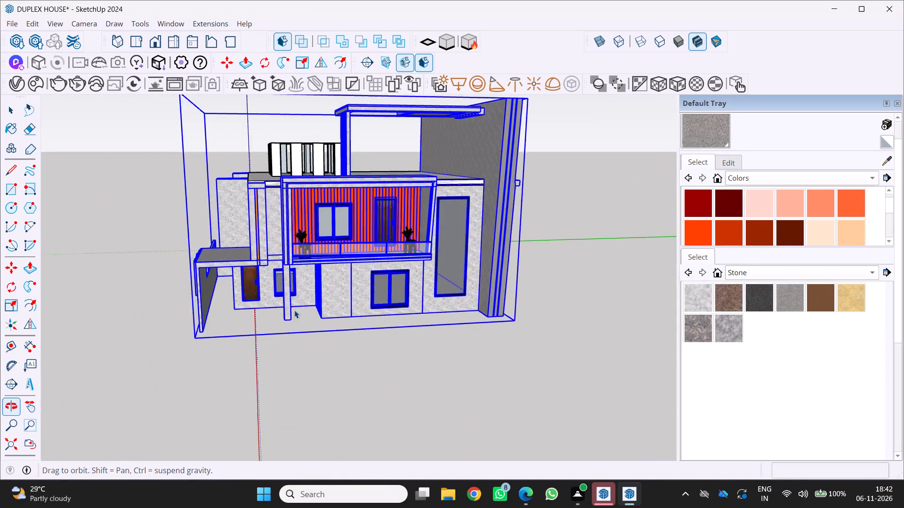
{"action": "middle_click_drag", "start_coordinate": [294, 310], "coordinate": [295, 310]}
{"action": "scroll", "coordinate": [290, 285], "scroll_direction": "down", "scroll_amount": 3}
{"action": "middle_click_drag", "start_coordinate": [298, 290], "coordinate": [242, 283]}
{"action": "scroll", "coordinate": [242, 283], "scroll_direction": "up", "scroll_amount": 1}
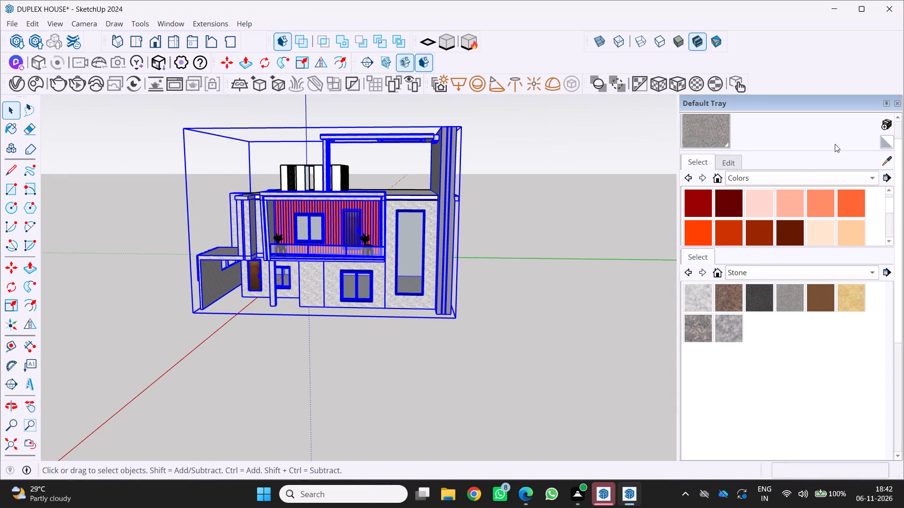
Close the Default Tray to give the model the full width of the drawing area.
{"action": "left_click", "coordinate": [898, 103]}
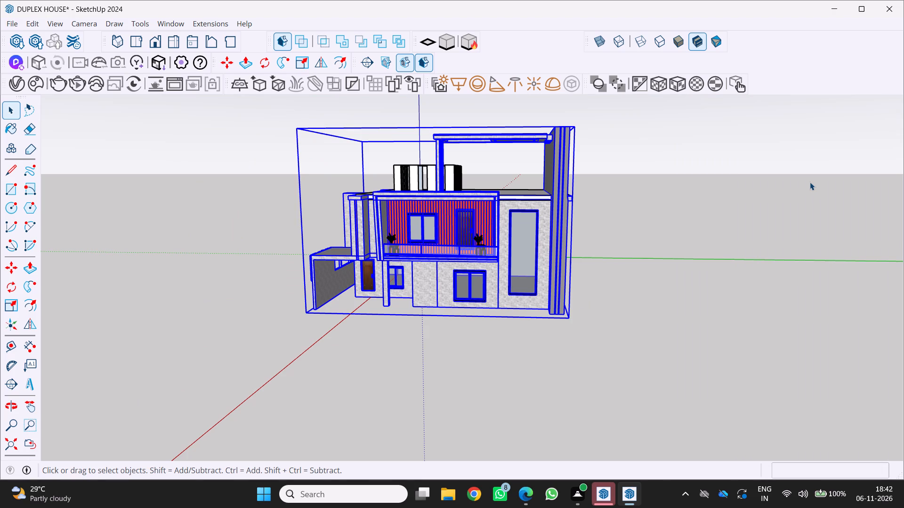
Clear the selection on the whole duplex house model.
{"action": "scroll", "coordinate": [753, 234], "scroll_direction": "down", "scroll_amount": 3}
{"action": "middle_click_drag", "start_coordinate": [752, 263], "coordinate": [729, 292]}
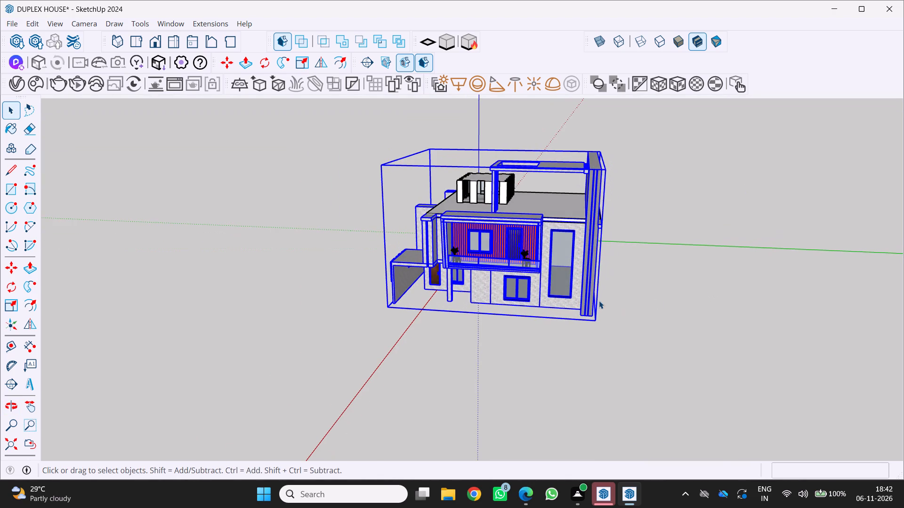
{"action": "key", "text": "space"}
{"action": "left_click", "coordinate": [471, 311]}
{"action": "scroll", "coordinate": [462, 319], "scroll_direction": "up", "scroll_amount": 2}
{"action": "middle_click_drag", "start_coordinate": [462, 319], "coordinate": [517, 306]}
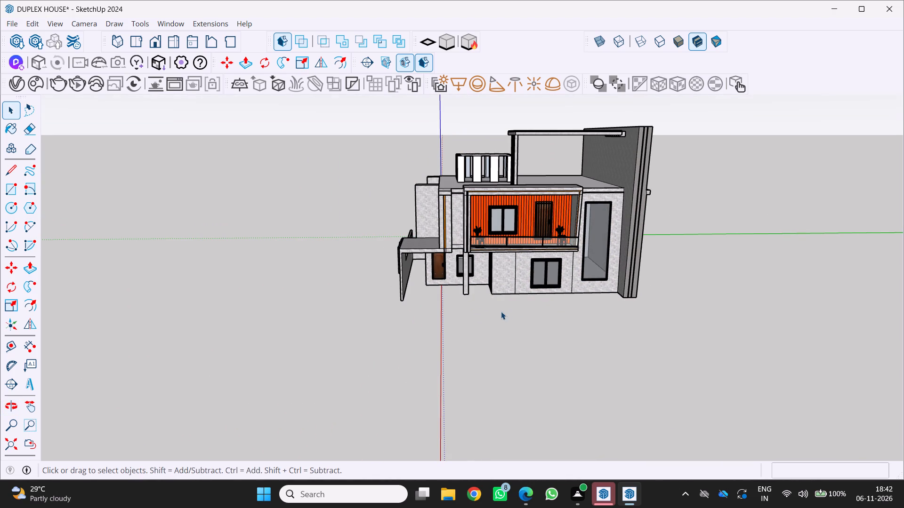
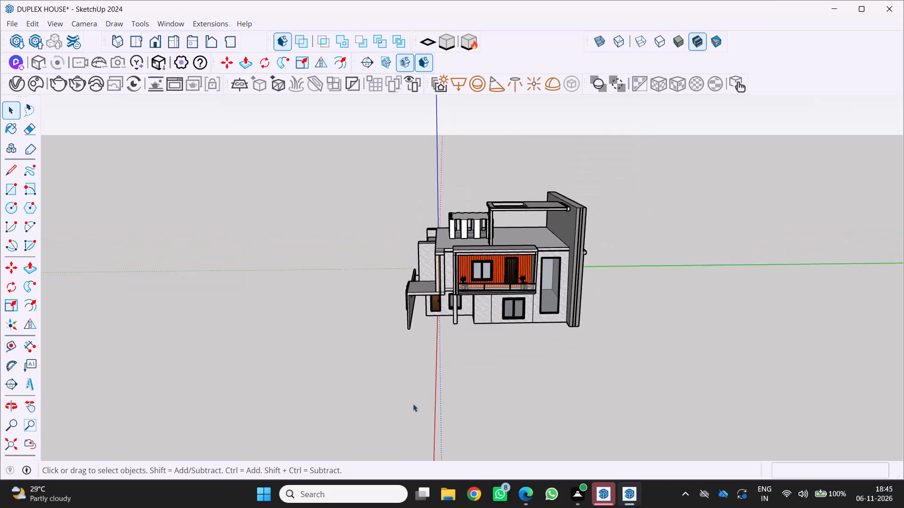
Examine the duplex house's front facade, projecting balcony and roof terrace from raised and near eye-level angles.
{"action": "middle_click_drag", "start_coordinate": [399, 405], "coordinate": [299, 325]}
{"action": "scroll", "coordinate": [385, 305], "scroll_direction": "up", "scroll_amount": 3}
{"action": "middle_click_drag", "start_coordinate": [392, 307], "coordinate": [461, 370]}
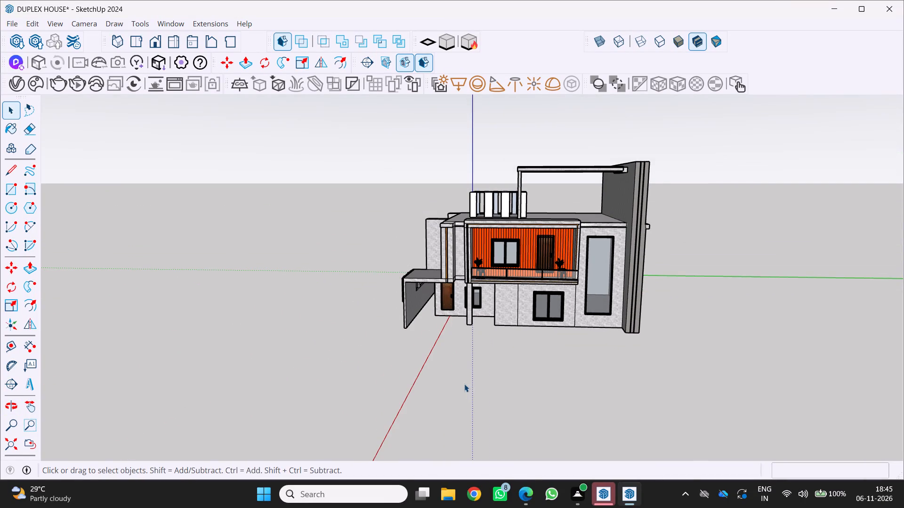
{"action": "middle_click_drag", "start_coordinate": [472, 385], "coordinate": [440, 415]}
{"action": "scroll", "coordinate": [497, 369], "scroll_direction": "up", "scroll_amount": 4}
{"action": "middle_click_drag", "start_coordinate": [497, 353], "coordinate": [468, 406]}
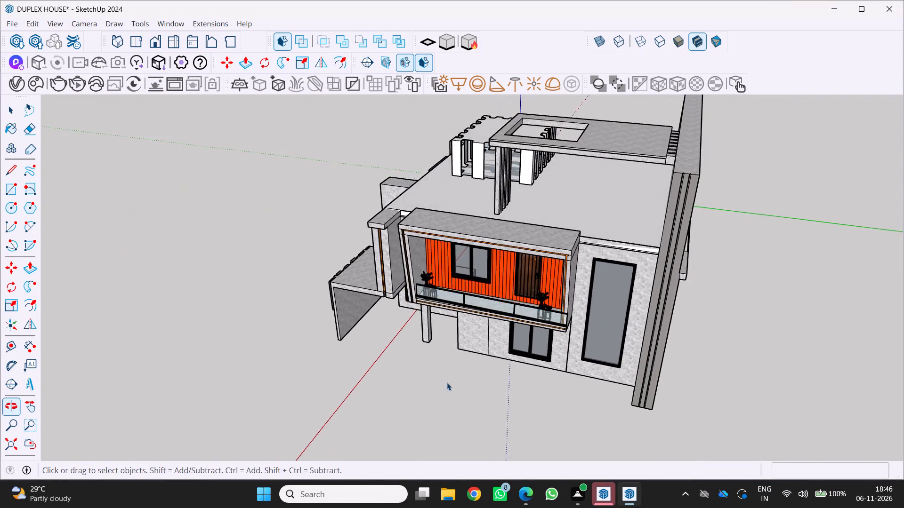
{"action": "scroll", "coordinate": [446, 381], "scroll_direction": "down", "scroll_amount": 6}
{"action": "scroll", "coordinate": [432, 384], "scroll_direction": "up", "scroll_amount": 1}
{"action": "middle_click_drag", "start_coordinate": [432, 384], "coordinate": [539, 341]}
{"action": "scroll", "coordinate": [525, 324], "scroll_direction": "up", "scroll_amount": 7}
{"action": "middle_click", "coordinate": [476, 315]}
{"action": "middle_click_drag", "start_coordinate": [476, 315], "coordinate": [445, 342]}
{"action": "middle_click_drag", "start_coordinate": [443, 343], "coordinate": [437, 346]}
{"action": "scroll", "coordinate": [442, 318], "scroll_direction": "down", "scroll_amount": 3}
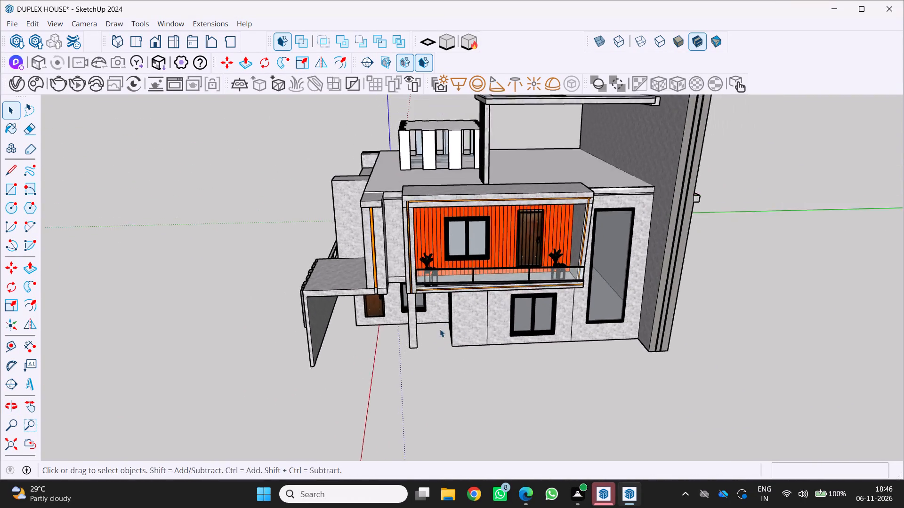
{"action": "middle_click", "coordinate": [435, 335]}
{"action": "middle_click", "coordinate": [430, 341]}
{"action": "middle_click_drag", "start_coordinate": [424, 346], "coordinate": [341, 353]}
{"action": "middle_click", "coordinate": [341, 353]}
{"action": "middle_click_drag", "start_coordinate": [337, 353], "coordinate": [332, 353]}
{"action": "scroll", "coordinate": [385, 283], "scroll_direction": "up", "scroll_amount": 10}
{"action": "middle_click_drag", "start_coordinate": [358, 269], "coordinate": [366, 324]}
{"action": "middle_click", "coordinate": [366, 324]}
{"action": "scroll", "coordinate": [361, 316], "scroll_direction": "down", "scroll_amount": 5}
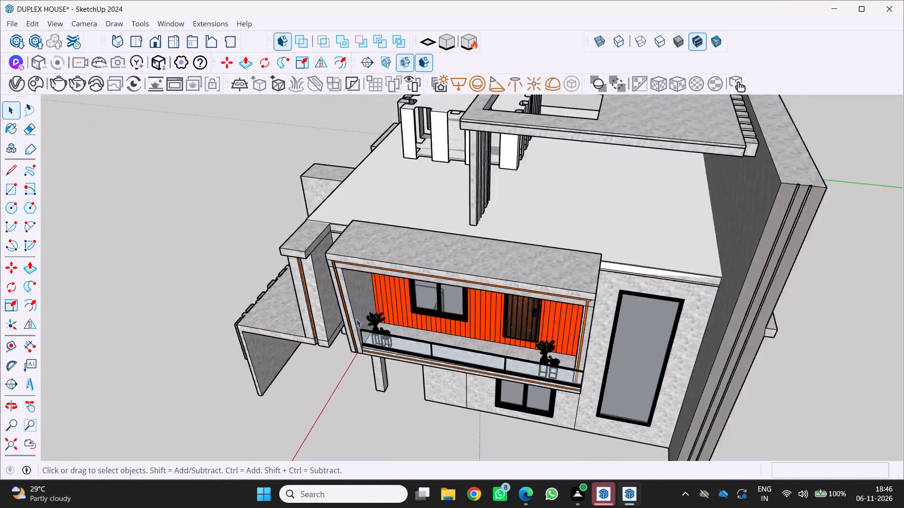
{"action": "scroll", "coordinate": [356, 319], "scroll_direction": "down", "scroll_amount": 2}
{"action": "middle_click_drag", "start_coordinate": [347, 320], "coordinate": [373, 242]}
{"action": "scroll", "coordinate": [374, 244], "scroll_direction": "up", "scroll_amount": 5}
{"action": "middle_click_drag", "start_coordinate": [331, 255], "coordinate": [281, 271]}
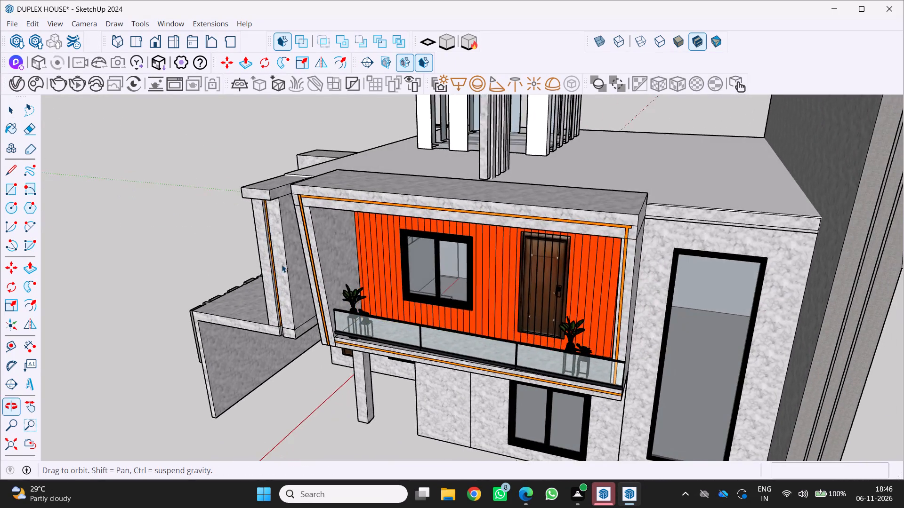
{"action": "scroll", "coordinate": [294, 249], "scroll_direction": "down", "scroll_amount": 6}
{"action": "scroll", "coordinate": [260, 274], "scroll_direction": "down", "scroll_amount": 2}
{"action": "middle_click_drag", "start_coordinate": [273, 291], "coordinate": [339, 304]}
{"action": "scroll", "coordinate": [305, 285], "scroll_direction": "down", "scroll_amount": 2}
{"action": "middle_click_drag", "start_coordinate": [300, 288], "coordinate": [321, 260]}
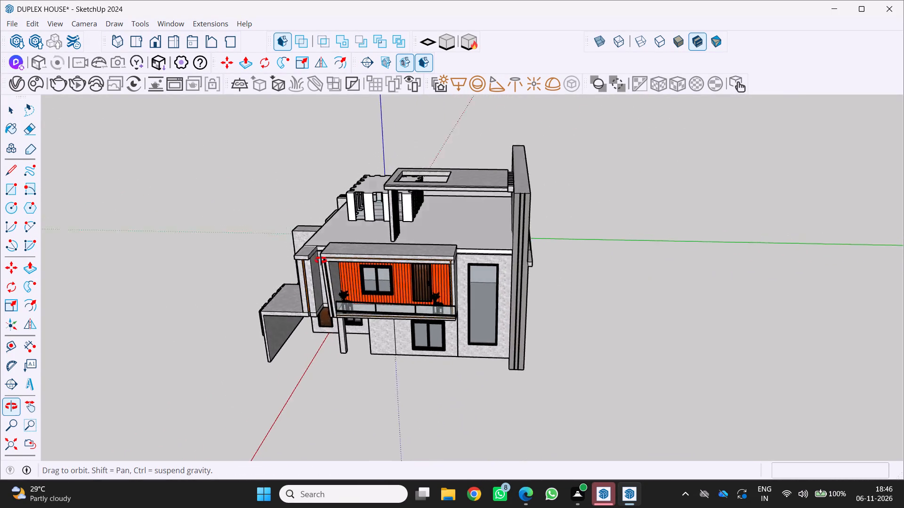
{"action": "middle_click_drag", "start_coordinate": [321, 260], "coordinate": [342, 229]}
{"action": "scroll", "coordinate": [329, 236], "scroll_direction": "up", "scroll_amount": 4}
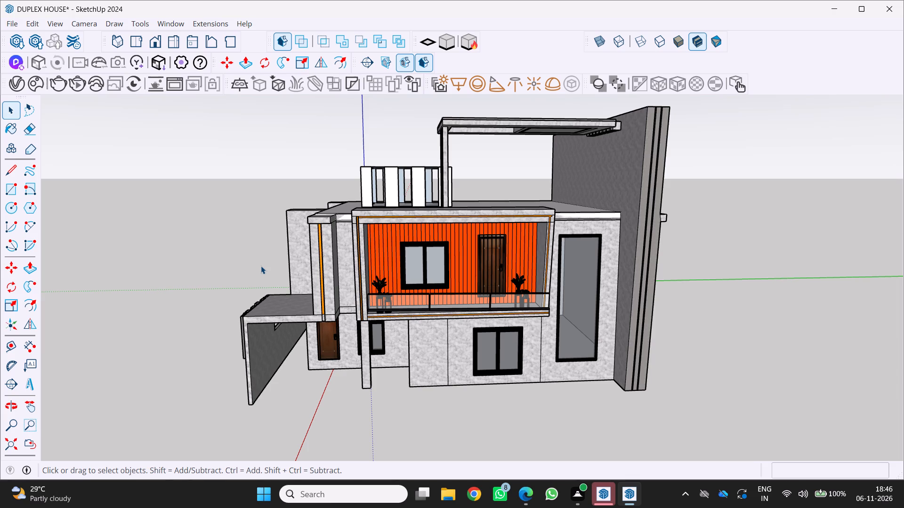
Inspect the balcony up close, including its orange slatted wall, door, window, glass railing and sloped frame.
{"action": "scroll", "coordinate": [351, 329], "scroll_direction": "down", "scroll_amount": 4}
{"action": "middle_click_drag", "start_coordinate": [328, 332], "coordinate": [281, 350]}
{"action": "scroll", "coordinate": [380, 316], "scroll_direction": "up", "scroll_amount": 12}
{"action": "scroll", "coordinate": [422, 256], "scroll_direction": "down", "scroll_amount": 3}
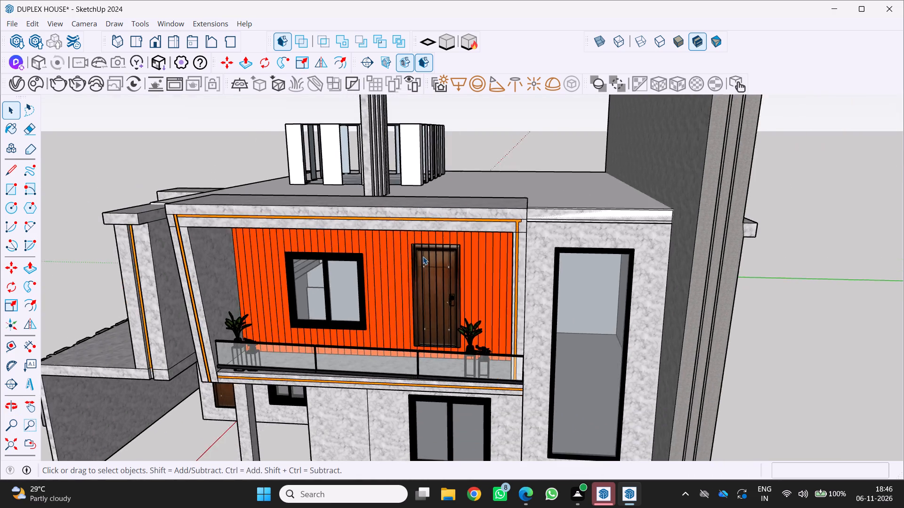
{"action": "middle_click_drag", "start_coordinate": [422, 258], "coordinate": [548, 254]}
{"action": "scroll", "coordinate": [466, 270], "scroll_direction": "down", "scroll_amount": 5}
{"action": "middle_click_drag", "start_coordinate": [429, 282], "coordinate": [362, 274]}
{"action": "scroll", "coordinate": [377, 264], "scroll_direction": "down", "scroll_amount": 6}
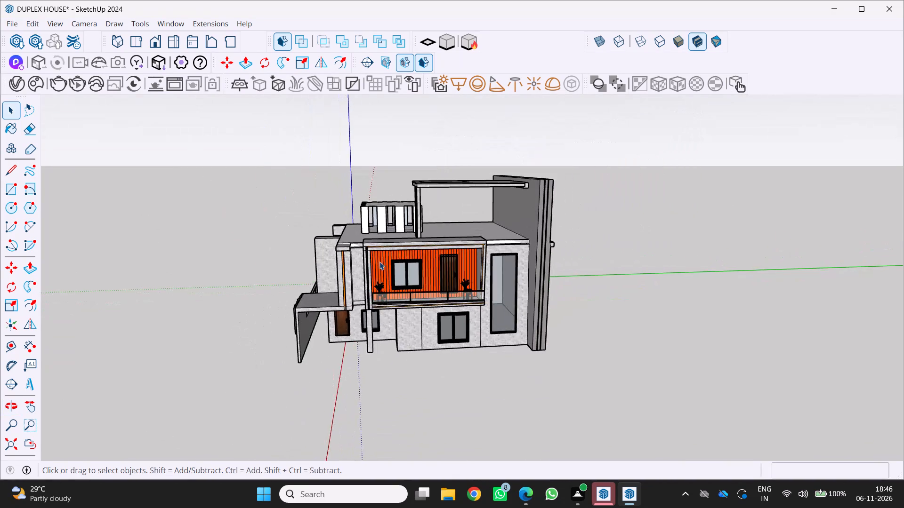
{"action": "middle_click_drag", "start_coordinate": [379, 260], "coordinate": [263, 245]}
{"action": "scroll", "coordinate": [368, 214], "scroll_direction": "up", "scroll_amount": 8}
{"action": "middle_click_drag", "start_coordinate": [466, 266], "coordinate": [423, 284]}
{"action": "scroll", "coordinate": [382, 286], "scroll_direction": "up", "scroll_amount": 2}
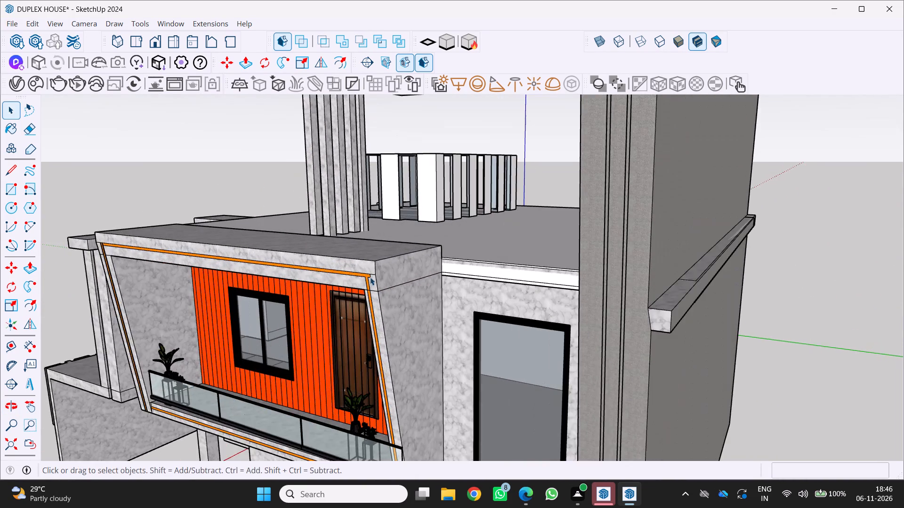
{"action": "scroll", "coordinate": [370, 277], "scroll_direction": "up", "scroll_amount": 3}
{"action": "middle_click_drag", "start_coordinate": [370, 277], "coordinate": [455, 262]}
{"action": "scroll", "coordinate": [428, 271], "scroll_direction": "up", "scroll_amount": 3}
{"action": "middle_click_drag", "start_coordinate": [423, 270], "coordinate": [535, 233]}
{"action": "scroll", "coordinate": [536, 232], "scroll_direction": "down", "scroll_amount": 8}
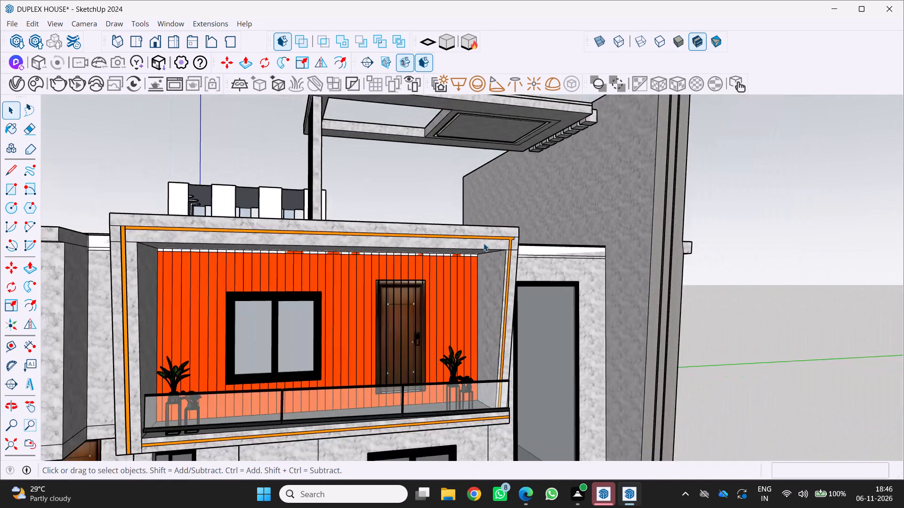
{"action": "scroll", "coordinate": [484, 243], "scroll_direction": "down", "scroll_amount": 5}
Examine the other sides of the house, including the framed box window, the boundary railing and the tall plain side wall.
{"action": "middle_click_drag", "start_coordinate": [470, 244], "coordinate": [666, 270]}
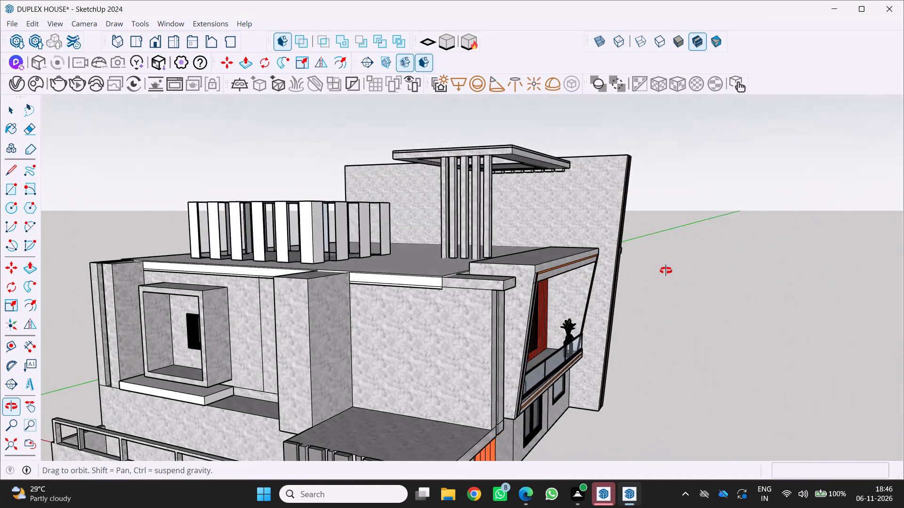
{"action": "middle_click_drag", "start_coordinate": [666, 270], "coordinate": [664, 267]}
{"action": "middle_click_drag", "start_coordinate": [347, 296], "coordinate": [556, 279]}
{"action": "scroll", "coordinate": [558, 280], "scroll_direction": "down", "scroll_amount": 10}
{"action": "middle_click_drag", "start_coordinate": [473, 276], "coordinate": [459, 283]}
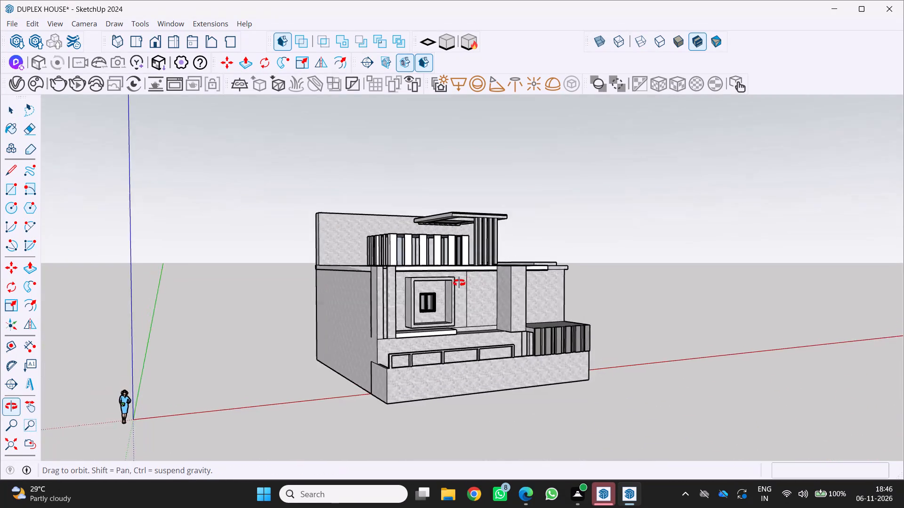
{"action": "middle_click_drag", "start_coordinate": [459, 283], "coordinate": [340, 290]}
{"action": "middle_click", "coordinate": [337, 291]}
{"action": "scroll", "coordinate": [347, 283], "scroll_direction": "down", "scroll_amount": 5}
{"action": "middle_click_drag", "start_coordinate": [402, 277], "coordinate": [239, 314]}
{"action": "scroll", "coordinate": [441, 299], "scroll_direction": "up", "scroll_amount": 5}
{"action": "middle_click_drag", "start_coordinate": [436, 299], "coordinate": [271, 311]}
{"action": "scroll", "coordinate": [282, 313], "scroll_direction": "up", "scroll_amount": 1}
{"action": "middle_click", "coordinate": [271, 310]}
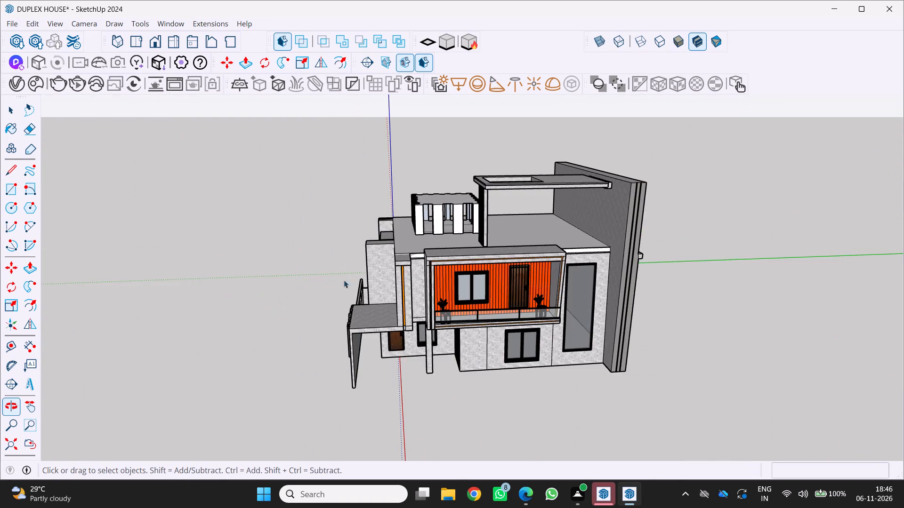
{"action": "scroll", "coordinate": [453, 267], "scroll_direction": "down", "scroll_amount": 6}
{"action": "middle_click_drag", "start_coordinate": [445, 310], "coordinate": [285, 295]}
{"action": "scroll", "coordinate": [502, 286], "scroll_direction": "up", "scroll_amount": 5}
{"action": "middle_click_drag", "start_coordinate": [484, 289], "coordinate": [397, 306]}
{"action": "scroll", "coordinate": [411, 306], "scroll_direction": "up", "scroll_amount": 2}
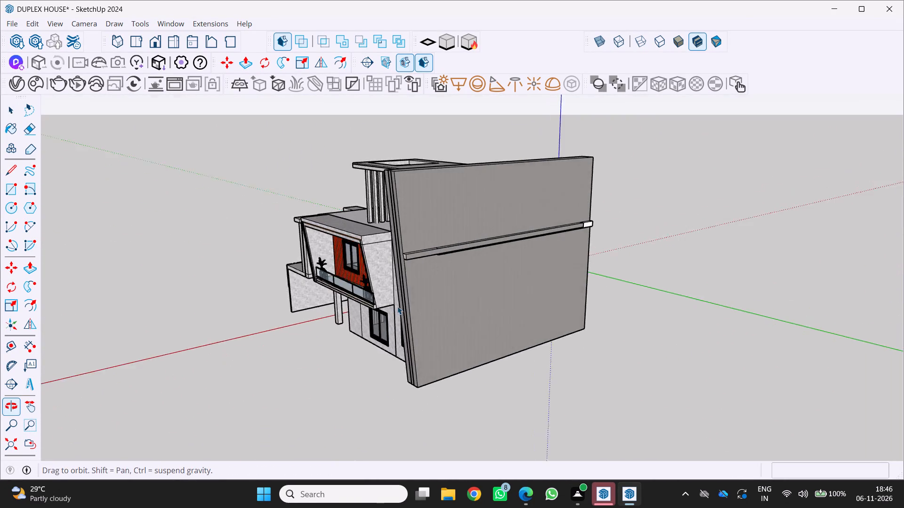
{"action": "middle_click_drag", "start_coordinate": [397, 306], "coordinate": [402, 306]}
{"action": "scroll", "coordinate": [397, 306], "scroll_direction": "up", "scroll_amount": 4}
{"action": "scroll", "coordinate": [304, 298], "scroll_direction": "down", "scroll_amount": 5}
{"action": "middle_click_drag", "start_coordinate": [304, 298], "coordinate": [492, 269]}
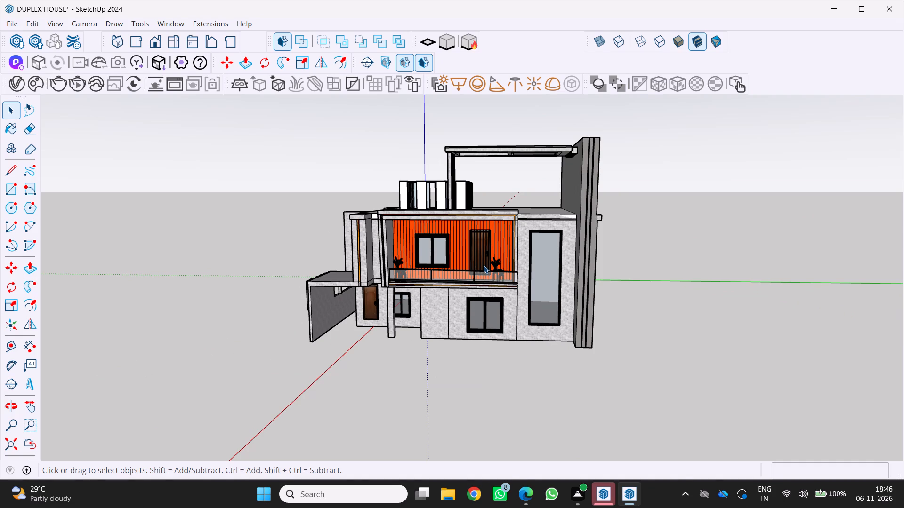
Review the front facade together with the roof terrace, pergola and entrance canopy from several elevated angles.
{"action": "scroll", "coordinate": [484, 265], "scroll_direction": "down", "scroll_amount": 2}
{"action": "middle_click_drag", "start_coordinate": [483, 266], "coordinate": [423, 295]}
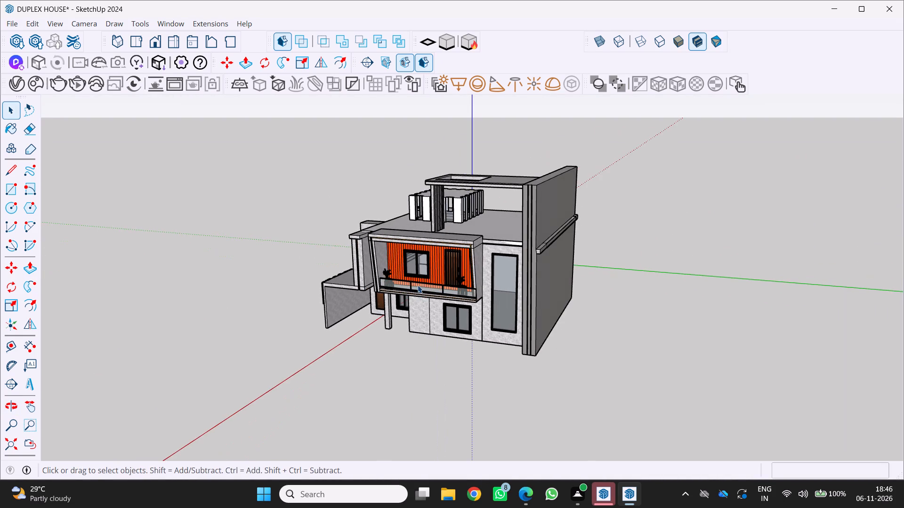
{"action": "scroll", "coordinate": [421, 282], "scroll_direction": "up", "scroll_amount": 2}
{"action": "middle_click_drag", "start_coordinate": [421, 282], "coordinate": [466, 296]}
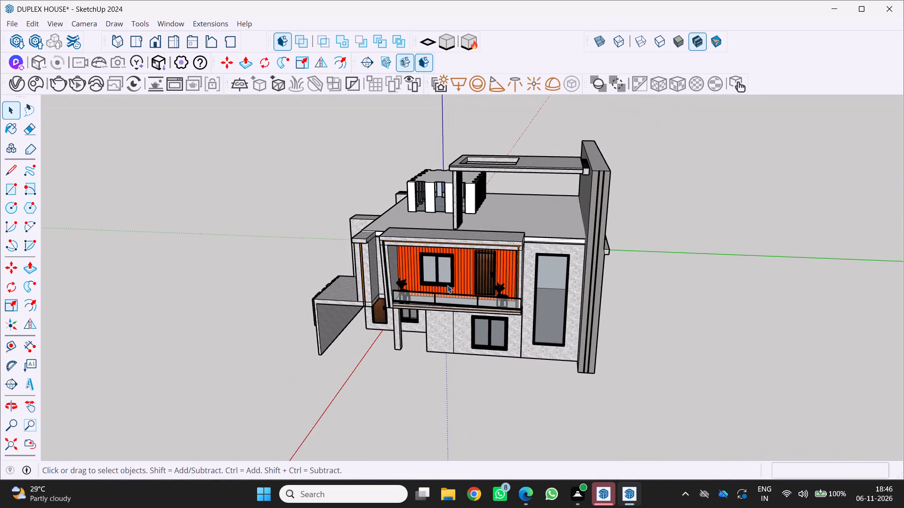
{"action": "middle_click_drag", "start_coordinate": [464, 256], "coordinate": [508, 231]}
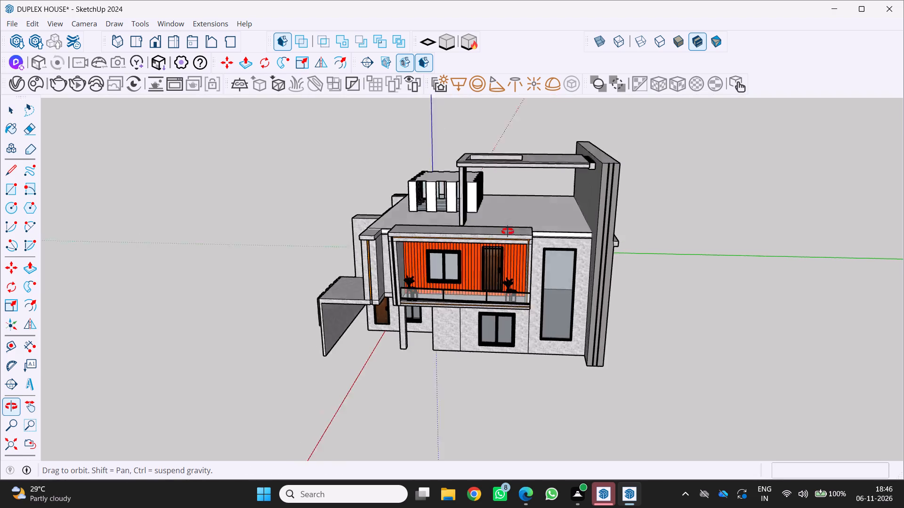
{"action": "middle_click_drag", "start_coordinate": [508, 231], "coordinate": [477, 233]}
{"action": "middle_click", "coordinate": [475, 234]}
{"action": "scroll", "coordinate": [401, 247], "scroll_direction": "up", "scroll_amount": 4}
{"action": "middle_click_drag", "start_coordinate": [394, 243], "coordinate": [423, 277]}
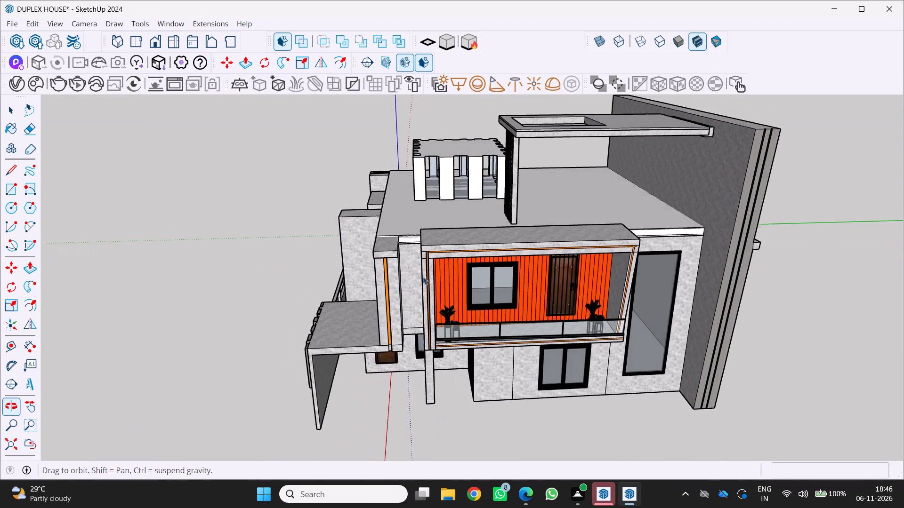
{"action": "middle_click_drag", "start_coordinate": [423, 277], "coordinate": [429, 278]}
{"action": "scroll", "coordinate": [383, 268], "scroll_direction": "down", "scroll_amount": 4}
{"action": "middle_click_drag", "start_coordinate": [382, 273], "coordinate": [407, 291]}
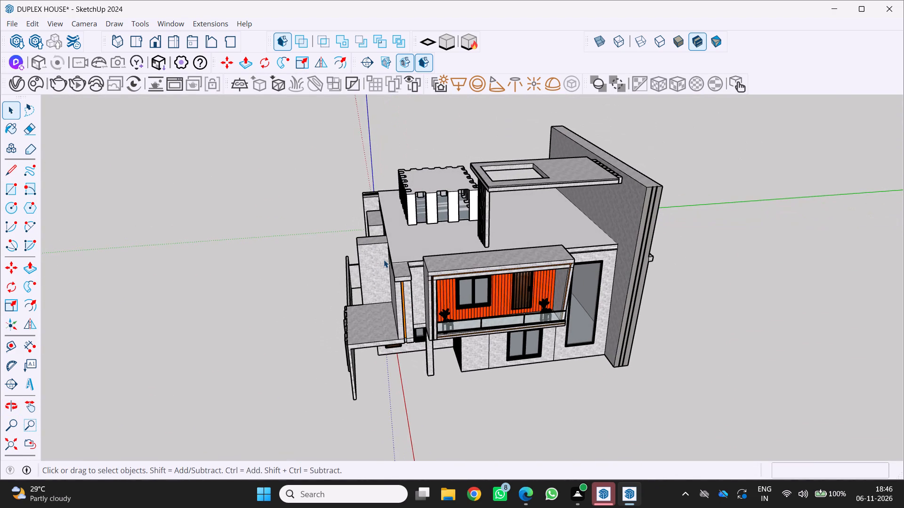
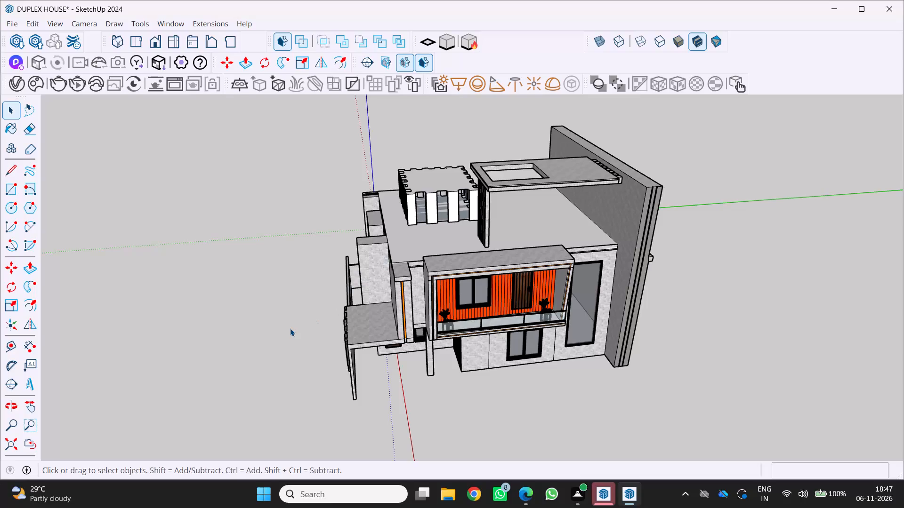
Examine the projecting balcony, roof terrace and tall side wall of the house from the front and the side-wall corner.
{"action": "scroll", "coordinate": [288, 330], "scroll_direction": "down", "scroll_amount": 1}
{"action": "middle_click_drag", "start_coordinate": [288, 330], "coordinate": [155, 280]}
{"action": "scroll", "coordinate": [311, 259], "scroll_direction": "up", "scroll_amount": 2}
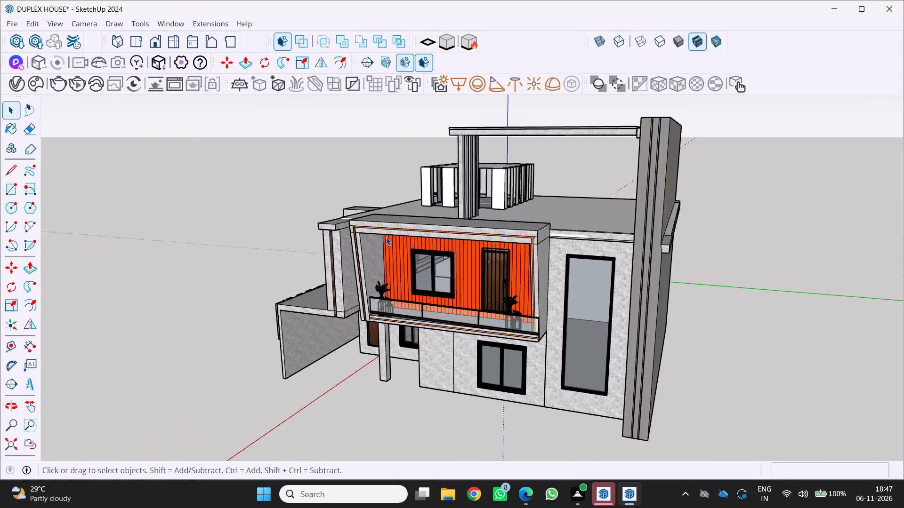
{"action": "scroll", "coordinate": [386, 237], "scroll_direction": "up", "scroll_amount": 6}
{"action": "middle_click_drag", "start_coordinate": [421, 280], "coordinate": [461, 310]}
{"action": "scroll", "coordinate": [457, 283], "scroll_direction": "down", "scroll_amount": 6}
{"action": "middle_click_drag", "start_coordinate": [442, 281], "coordinate": [352, 262]}
{"action": "scroll", "coordinate": [393, 300], "scroll_direction": "up", "scroll_amount": 3}
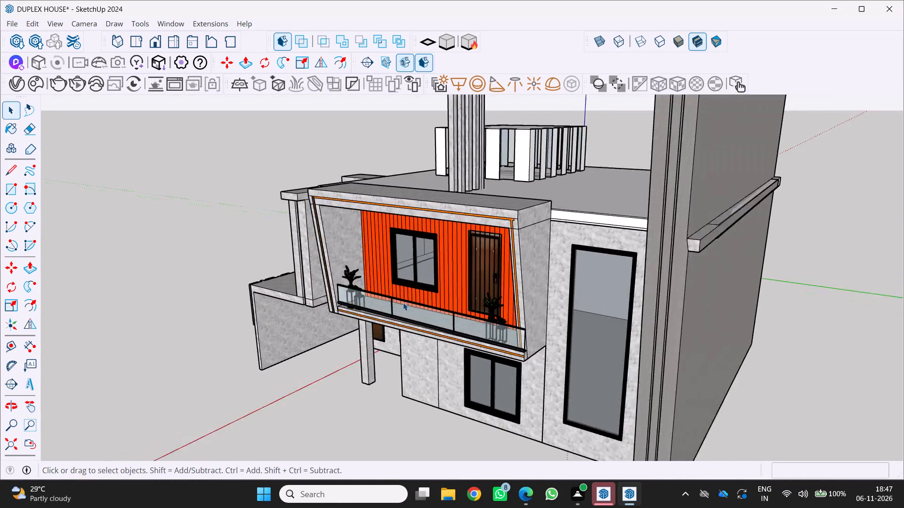
{"action": "scroll", "coordinate": [403, 302], "scroll_direction": "up", "scroll_amount": 2}
{"action": "middle_click_drag", "start_coordinate": [410, 306], "coordinate": [327, 308]}
{"action": "scroll", "coordinate": [363, 294], "scroll_direction": "down", "scroll_amount": 5}
{"action": "middle_click_drag", "start_coordinate": [363, 296], "coordinate": [428, 307]}
{"action": "middle_click", "coordinate": [428, 307]}
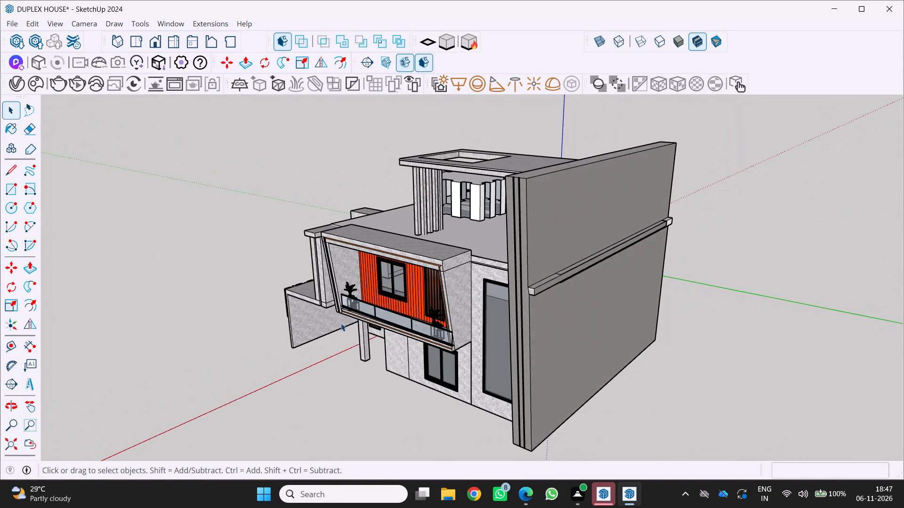
{"action": "middle_click_drag", "start_coordinate": [347, 327], "coordinate": [484, 332]}
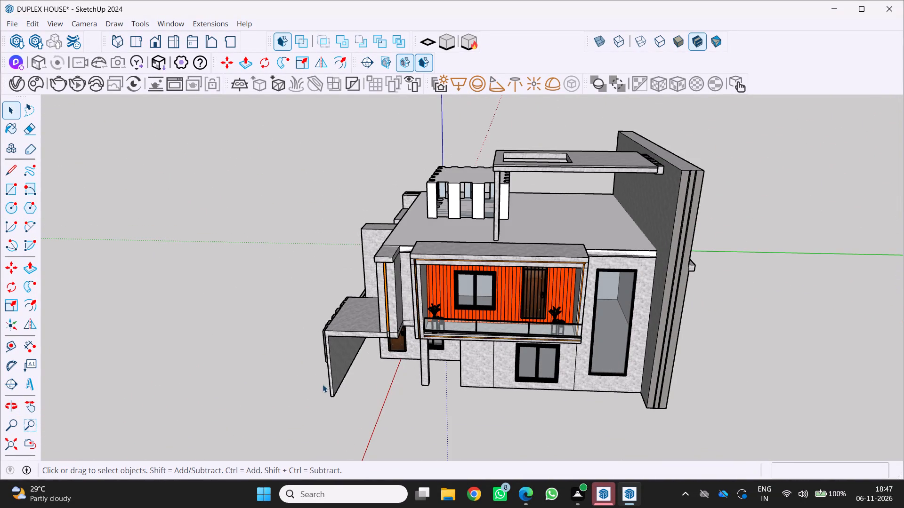
Review the whole front facade and the entrance side with its canopy and boundary wall from raised and near eye-level angles.
{"action": "key", "text": "space"}
{"action": "scroll", "coordinate": [351, 383], "scroll_direction": "down", "scroll_amount": 3}
{"action": "key", "text": "space"}
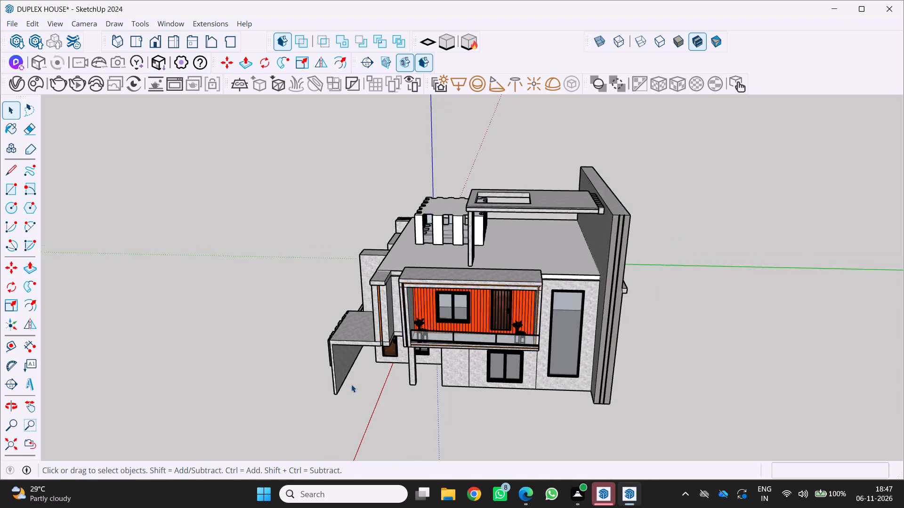
{"action": "middle_click_drag", "start_coordinate": [351, 384], "coordinate": [331, 333]}
{"action": "key", "text": "space"}
{"action": "middle_click", "coordinate": [330, 333]}
{"action": "key", "text": "space"}
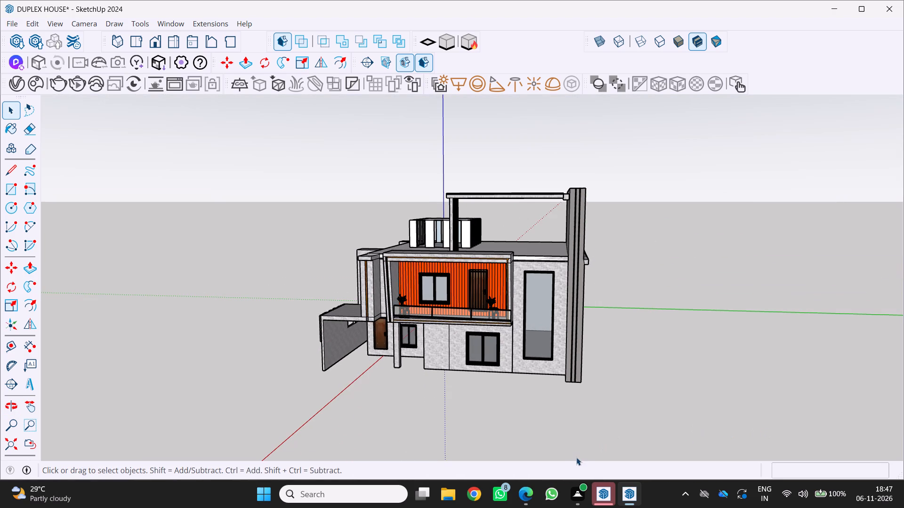
{"action": "scroll", "coordinate": [576, 458], "scroll_direction": "up", "scroll_amount": 3}
{"action": "middle_click_drag", "start_coordinate": [506, 448], "coordinate": [390, 441]}
{"action": "scroll", "coordinate": [409, 388], "scroll_direction": "up", "scroll_amount": 2}
{"action": "middle_click_drag", "start_coordinate": [409, 384], "coordinate": [479, 409]}
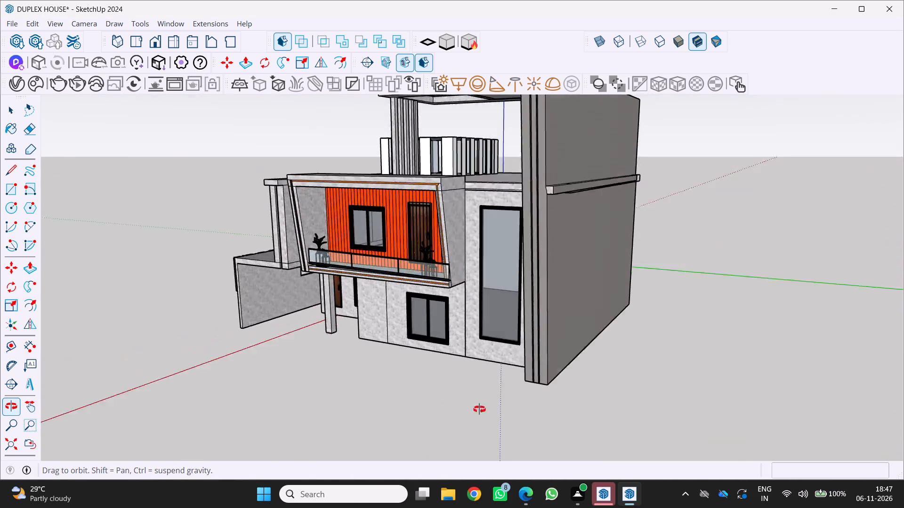
{"action": "middle_click_drag", "start_coordinate": [479, 409], "coordinate": [592, 394]}
{"action": "scroll", "coordinate": [550, 387], "scroll_direction": "down", "scroll_amount": 4}
{"action": "middle_click_drag", "start_coordinate": [530, 399], "coordinate": [469, 381]}
{"action": "scroll", "coordinate": [530, 437], "scroll_direction": "down", "scroll_amount": 3}
{"action": "middle_click_drag", "start_coordinate": [554, 438], "coordinate": [592, 419]}
{"action": "scroll", "coordinate": [521, 388], "scroll_direction": "up", "scroll_amount": 4}
{"action": "middle_click_drag", "start_coordinate": [499, 376], "coordinate": [600, 440]}
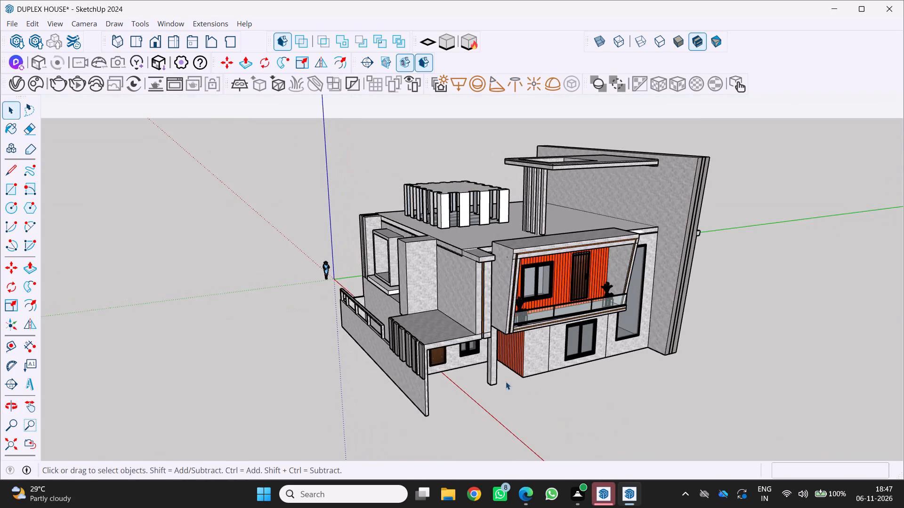
{"action": "middle_click_drag", "start_coordinate": [506, 381], "coordinate": [410, 352]}
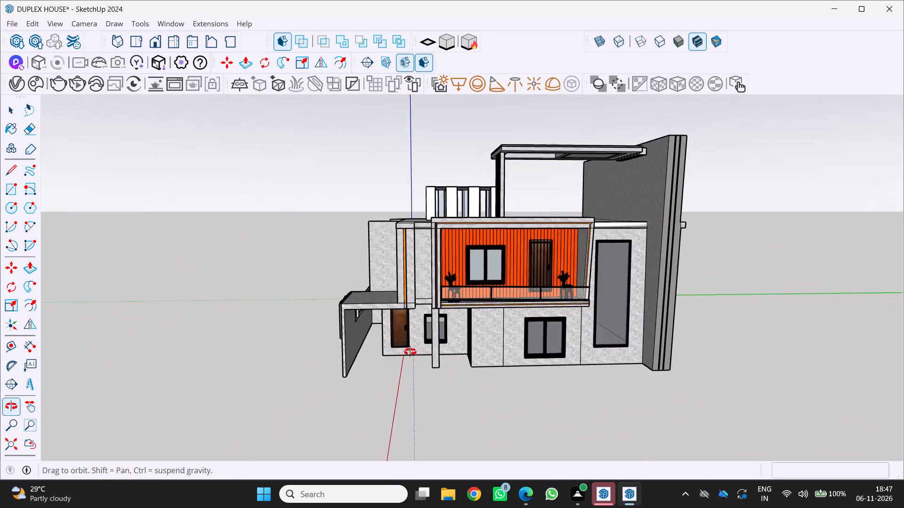
{"action": "middle_click_drag", "start_coordinate": [410, 352], "coordinate": [452, 354]}
{"action": "middle_click_drag", "start_coordinate": [459, 354], "coordinate": [530, 358]}
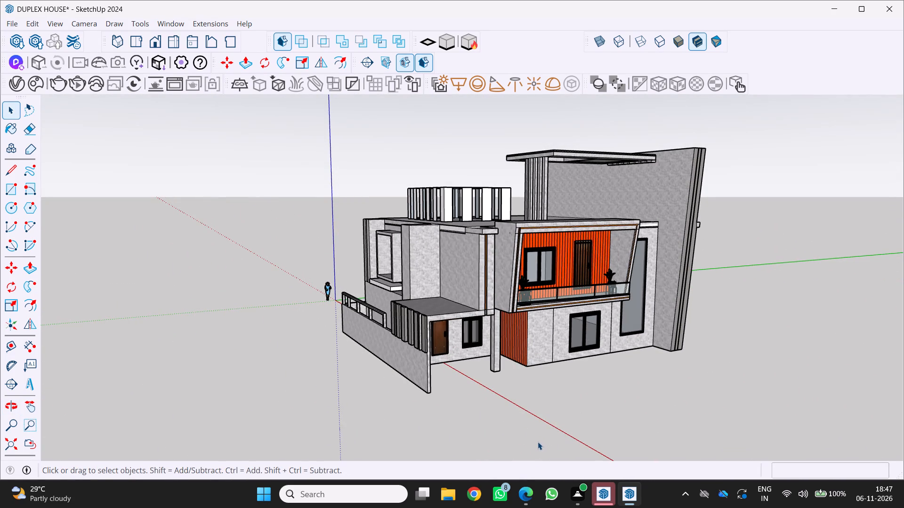
Save the duplex house model.
{"action": "key", "text": "ctrl+s"}
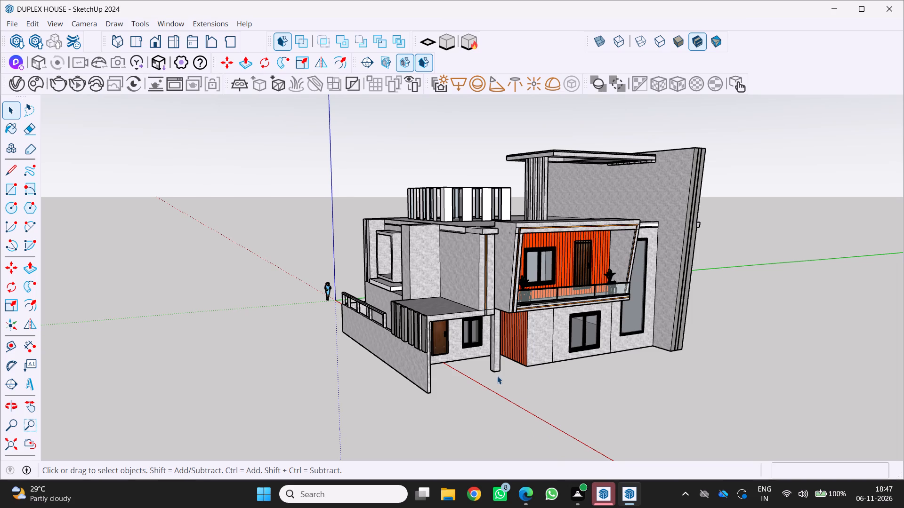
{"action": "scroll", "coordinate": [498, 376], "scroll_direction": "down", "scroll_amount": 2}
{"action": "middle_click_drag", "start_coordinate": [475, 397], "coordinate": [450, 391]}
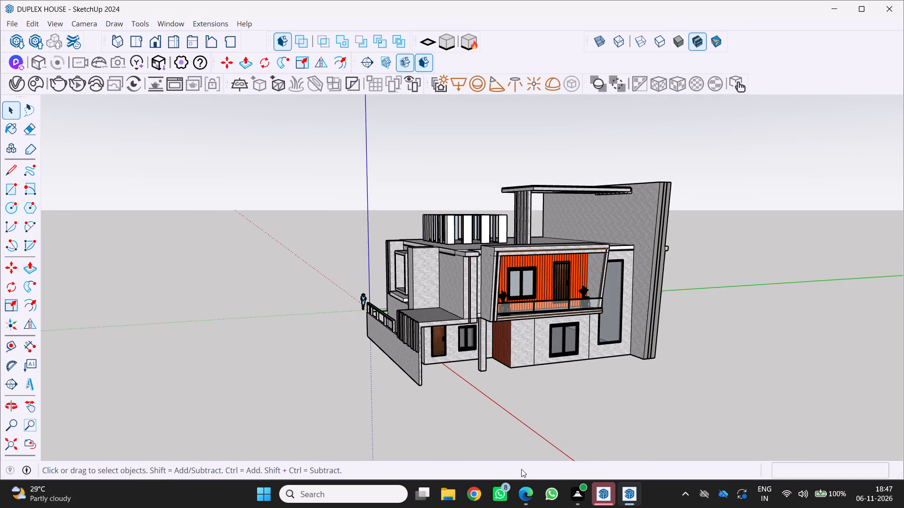
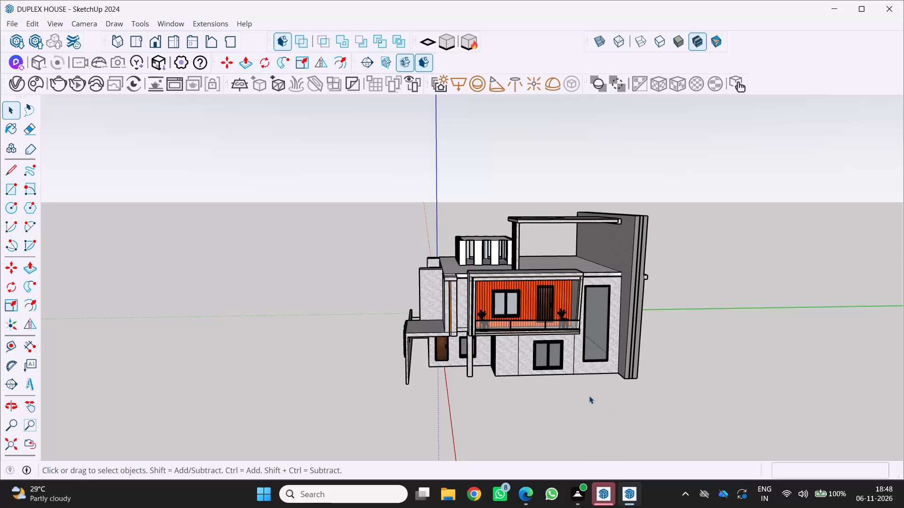
Preview the print of the current front view of the house with Microsoft Print to PDF as destination.
{"action": "key", "text": "ctrl+p"}
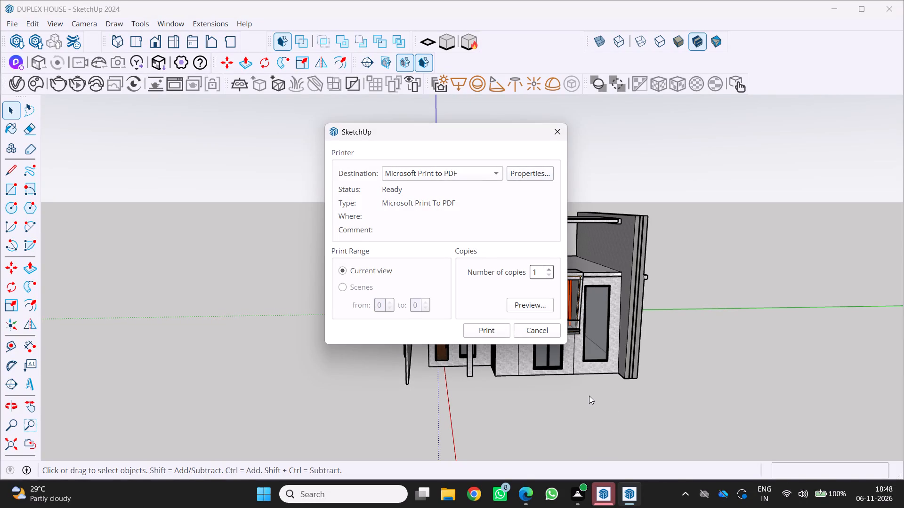
{"action": "left_click", "coordinate": [477, 175]}
{"action": "left_click", "coordinate": [476, 175]}
{"action": "left_click", "coordinate": [520, 305]}
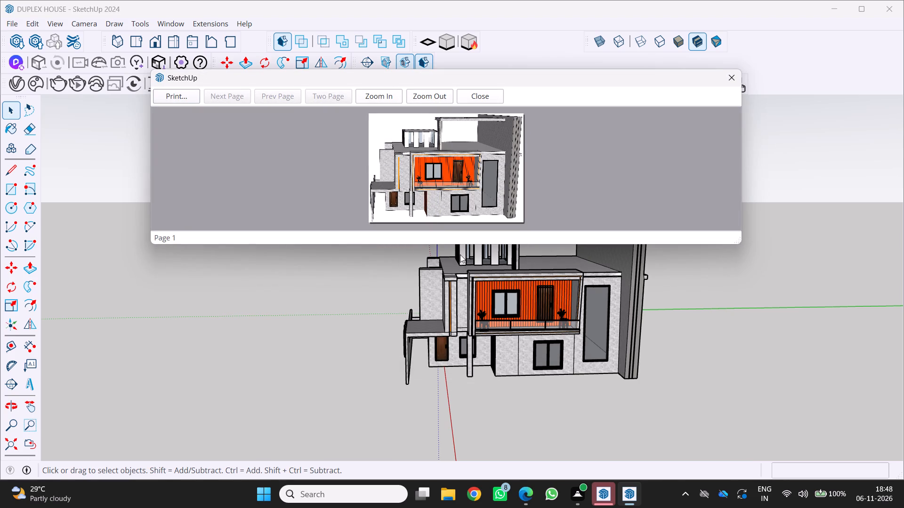
{"action": "left_click", "coordinate": [728, 76]}
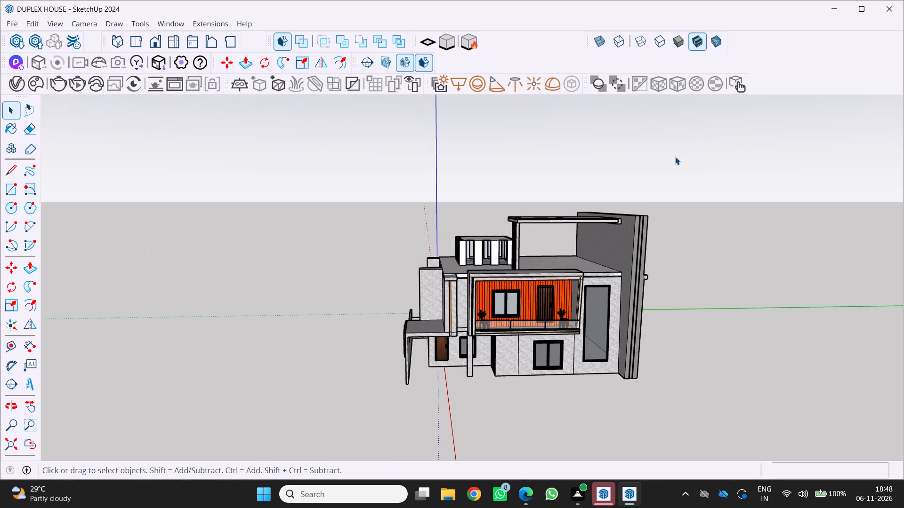
Preview the print of an angled view showing the house's front facade, entrance side and boundary wall.
{"action": "middle_click_drag", "start_coordinate": [529, 285], "coordinate": [613, 277]}
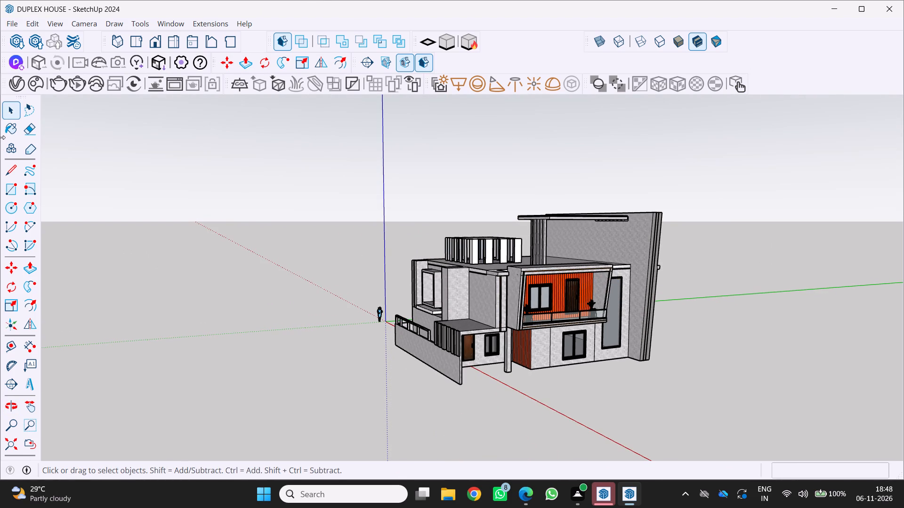
{"action": "key", "text": "ctrl+p"}
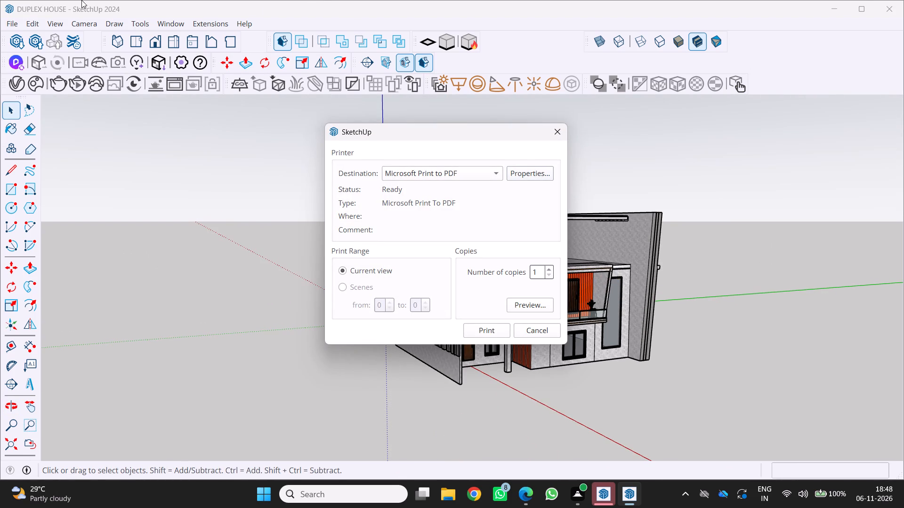
{"action": "left_click", "coordinate": [521, 310]}
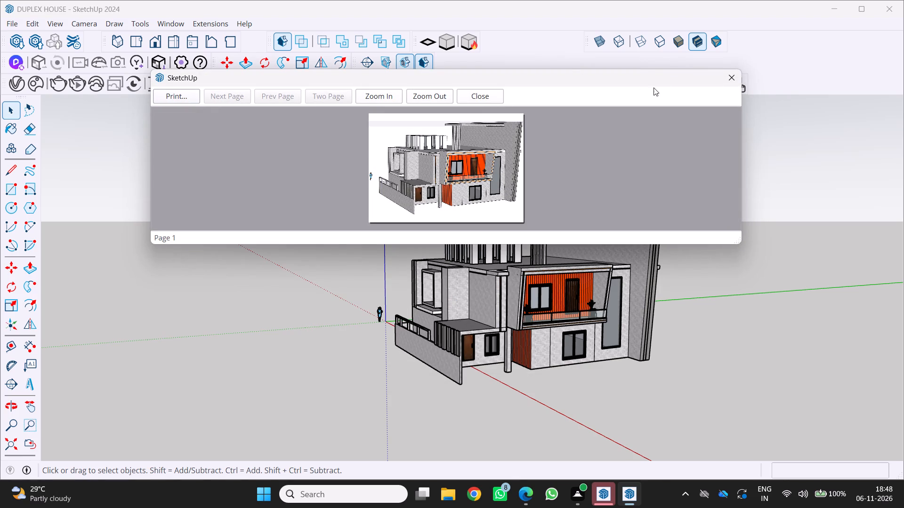
{"action": "left_click", "coordinate": [729, 79]}
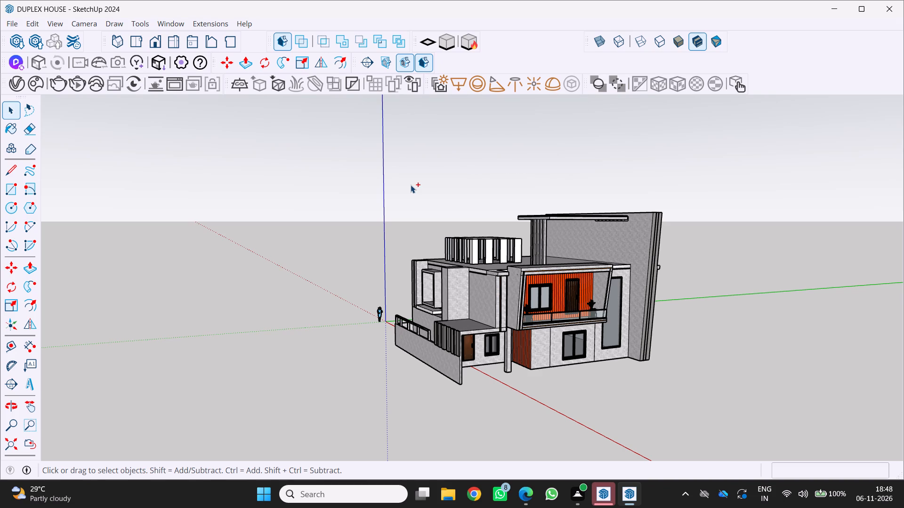
Print the current angled view with Microsoft Print to PDF, saving it in Documents as DUPLEX HOUSE.
{"action": "key", "text": "ctrl+p"}
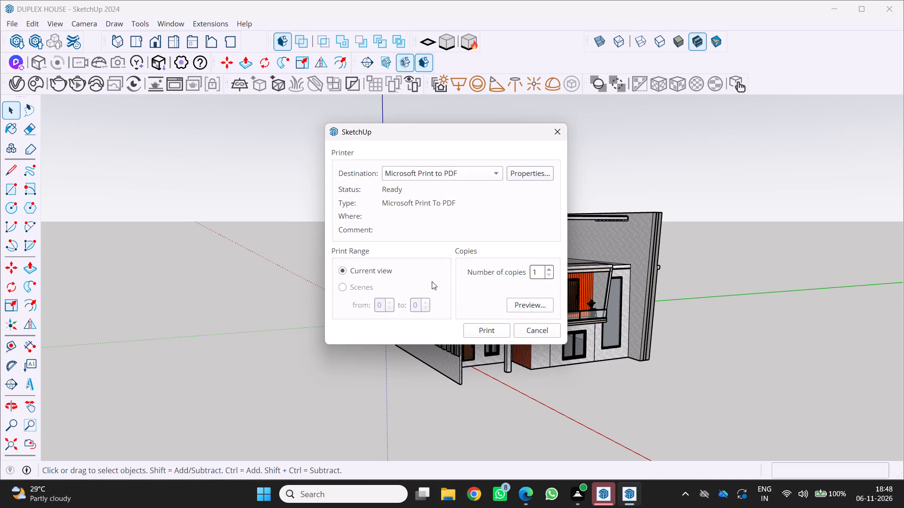
{"action": "left_click", "coordinate": [492, 334]}
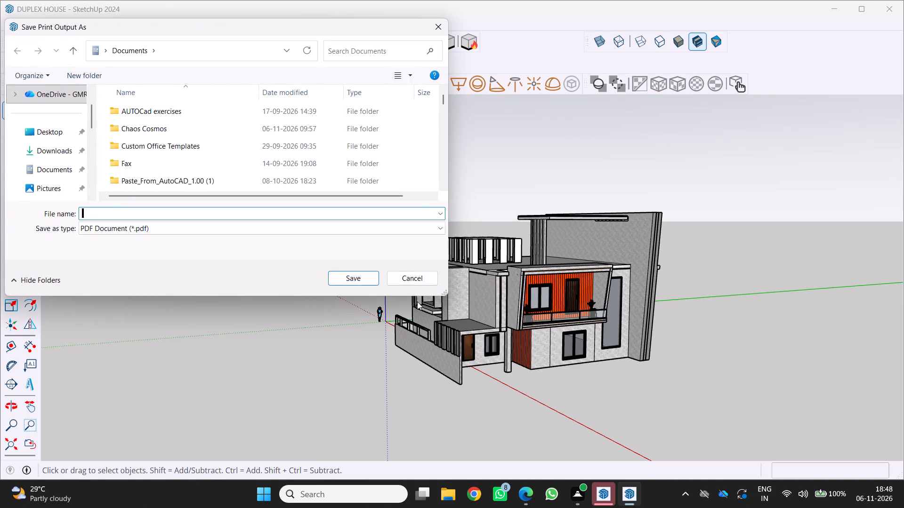
{"action": "type", "text": "DU"}
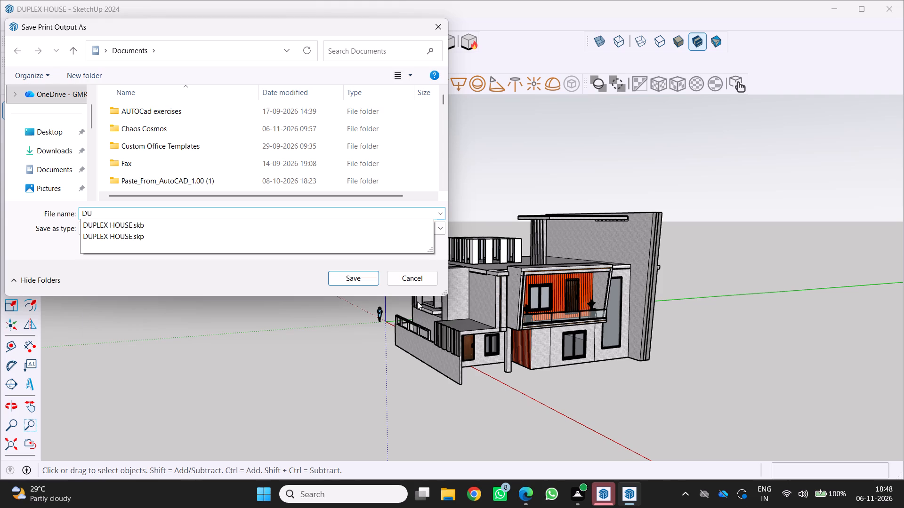
{"action": "type", "text": "PLEX HOUSE"}
{"action": "key", "text": "space"}
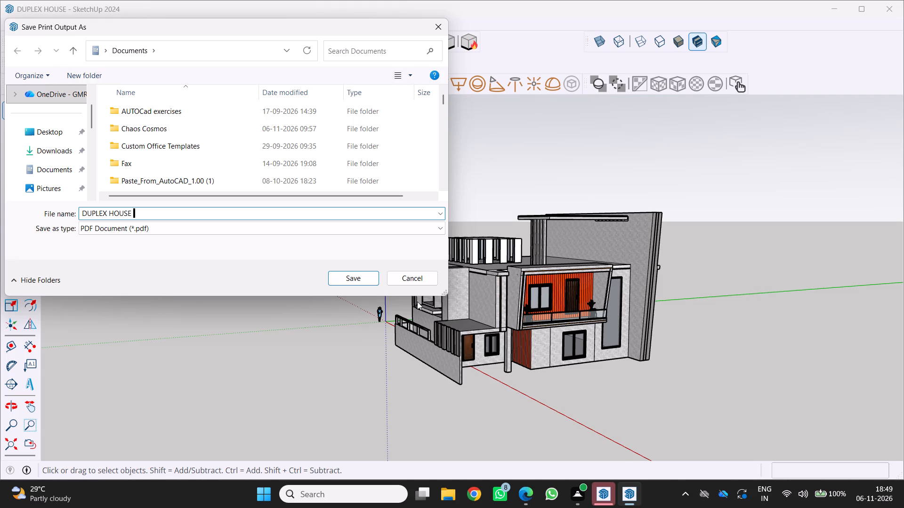
{"action": "left_click", "coordinate": [350, 283]}
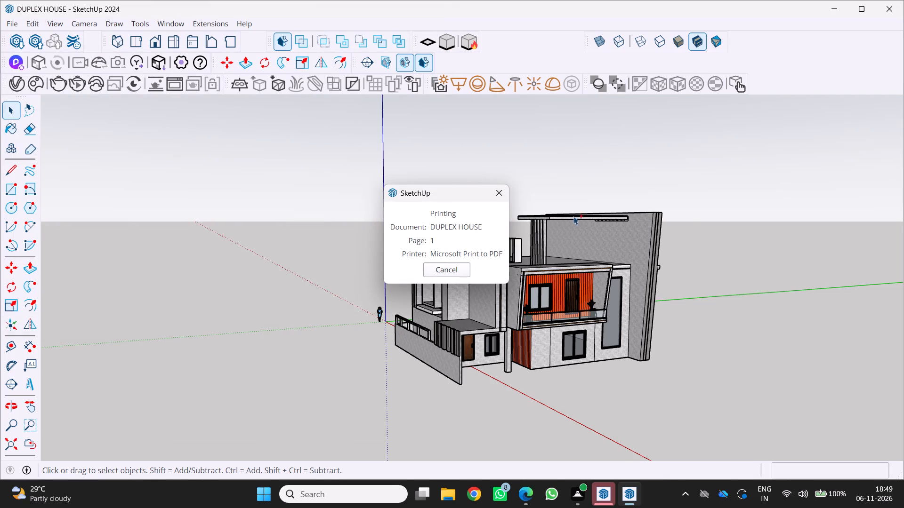
Examine the whole house from the front at ground level and from raised angles on the entrance side.
{"action": "scroll", "coordinate": [436, 222], "scroll_direction": "down", "scroll_amount": 2}
{"action": "middle_click_drag", "start_coordinate": [430, 221], "coordinate": [560, 266]}
{"action": "scroll", "coordinate": [424, 225], "scroll_direction": "down", "scroll_amount": 8}
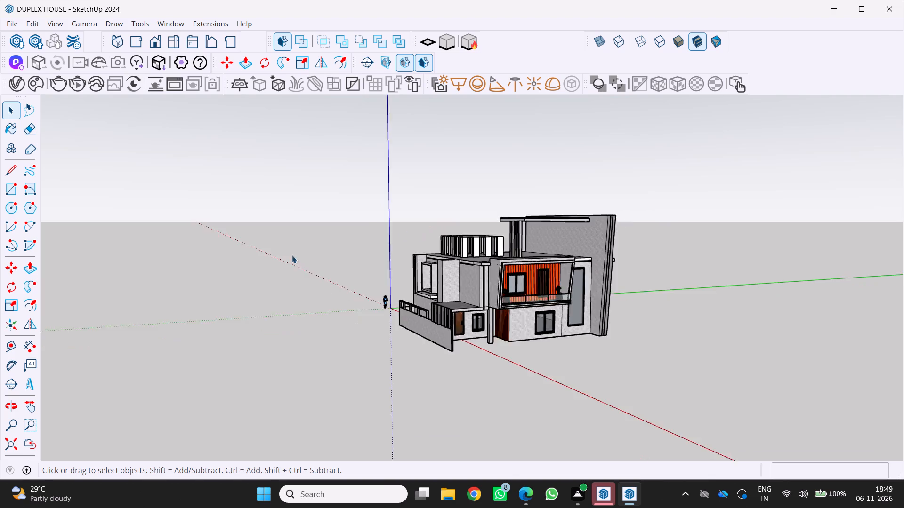
{"action": "scroll", "coordinate": [292, 255], "scroll_direction": "down", "scroll_amount": 3}
{"action": "middle_click_drag", "start_coordinate": [300, 242], "coordinate": [390, 267]}
{"action": "scroll", "coordinate": [376, 257], "scroll_direction": "up", "scroll_amount": 4}
{"action": "middle_click_drag", "start_coordinate": [368, 252], "coordinate": [237, 244]}
{"action": "scroll", "coordinate": [284, 225], "scroll_direction": "down", "scroll_amount": 4}
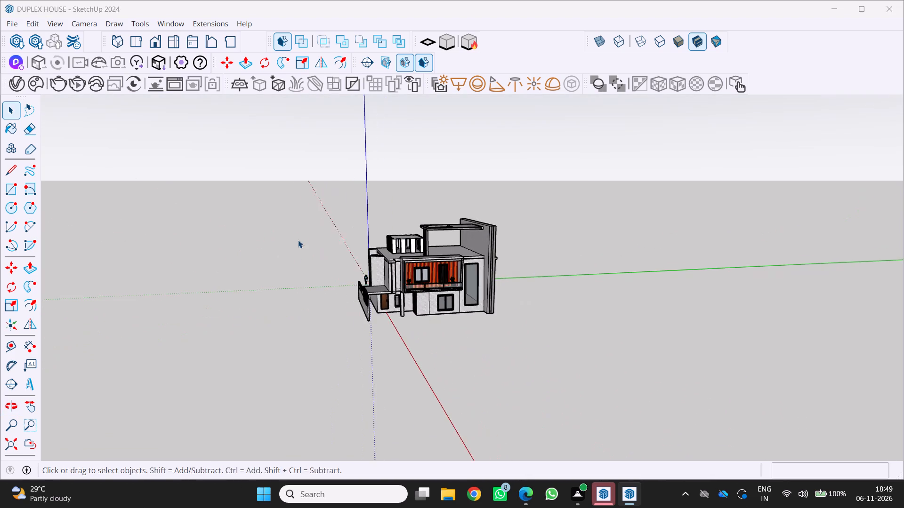
{"action": "middle_click_drag", "start_coordinate": [298, 240], "coordinate": [329, 185]}
{"action": "scroll", "coordinate": [432, 263], "scroll_direction": "up", "scroll_amount": 4}
{"action": "middle_click_drag", "start_coordinate": [421, 263], "coordinate": [325, 274]}
{"action": "scroll", "coordinate": [358, 265], "scroll_direction": "down", "scroll_amount": 4}
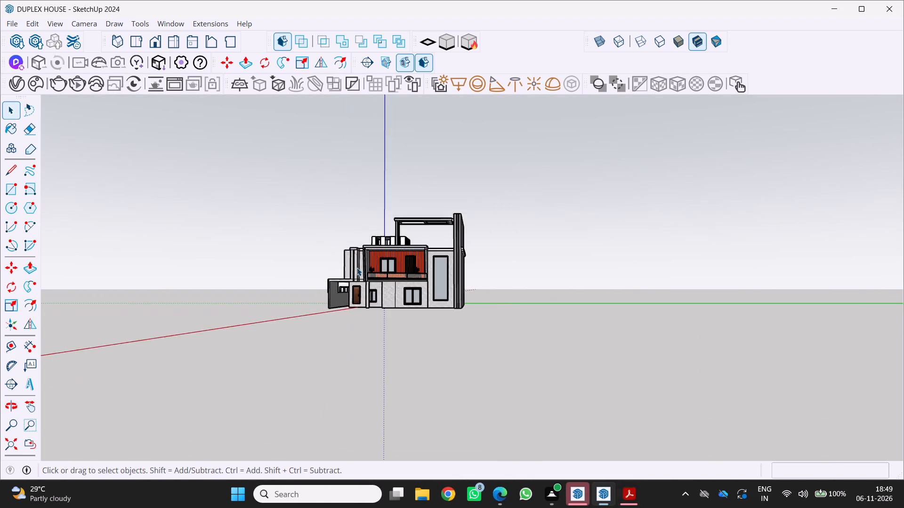
{"action": "middle_click_drag", "start_coordinate": [357, 268], "coordinate": [420, 271]}
{"action": "middle_click_drag", "start_coordinate": [382, 287], "coordinate": [526, 349]}
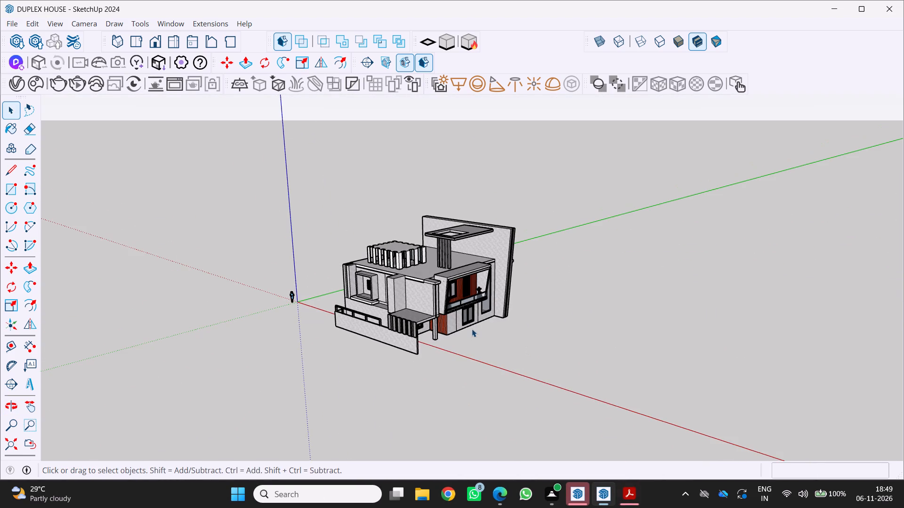